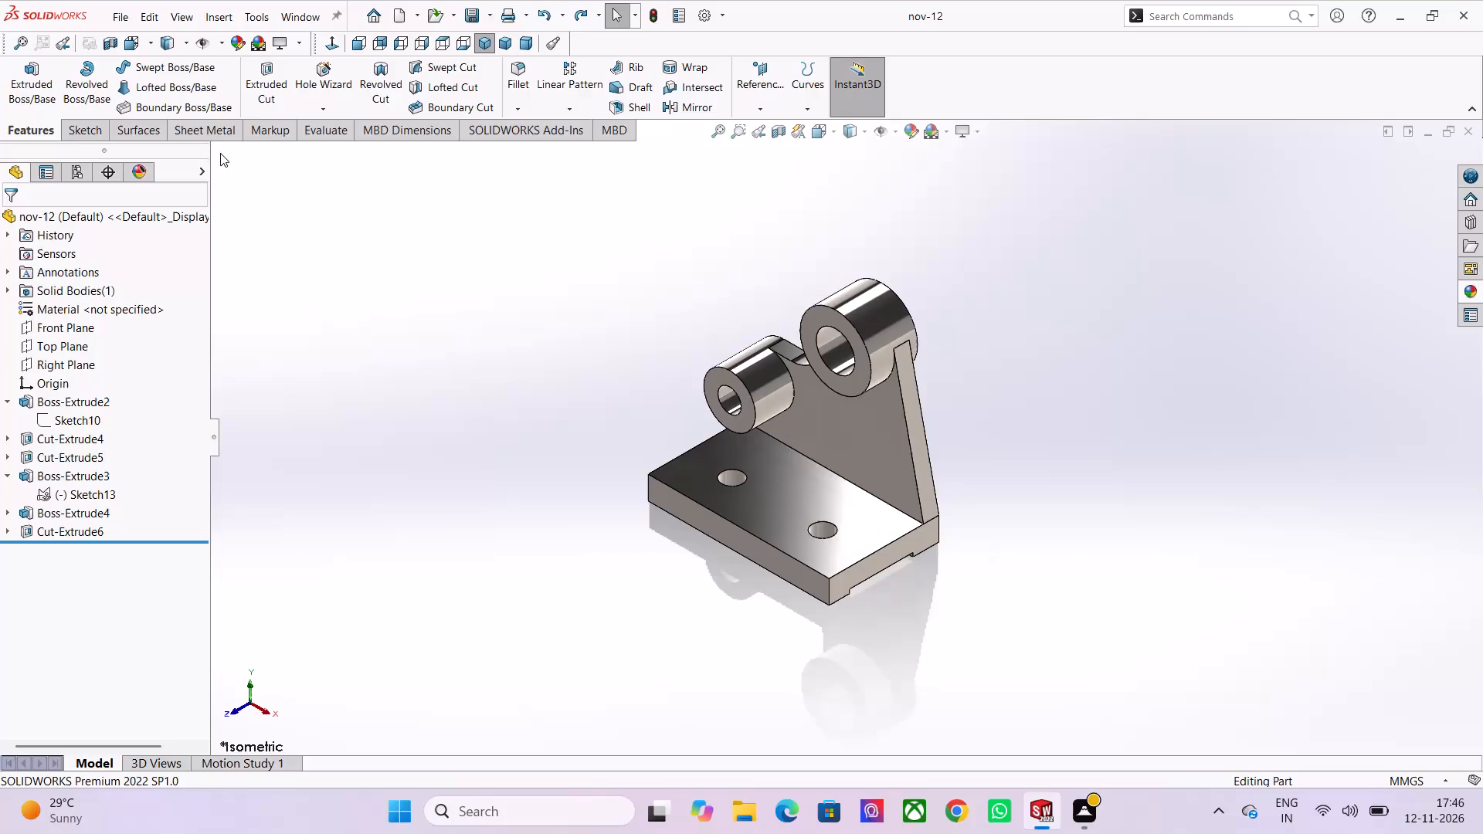
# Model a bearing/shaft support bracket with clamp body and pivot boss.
# Create a new part document.
pyautogui.click(120, 15)
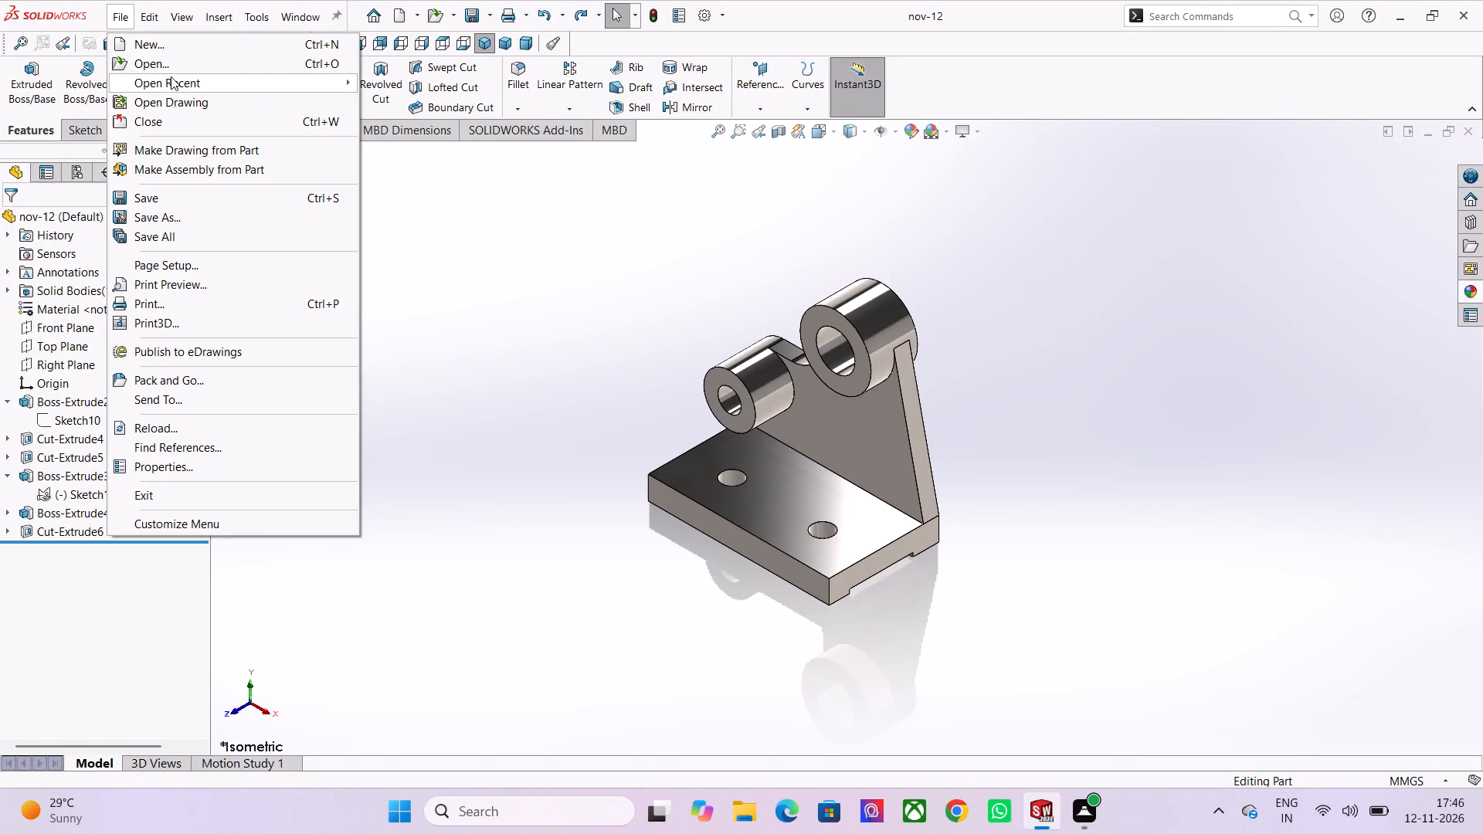
pyautogui.click(153, 39)
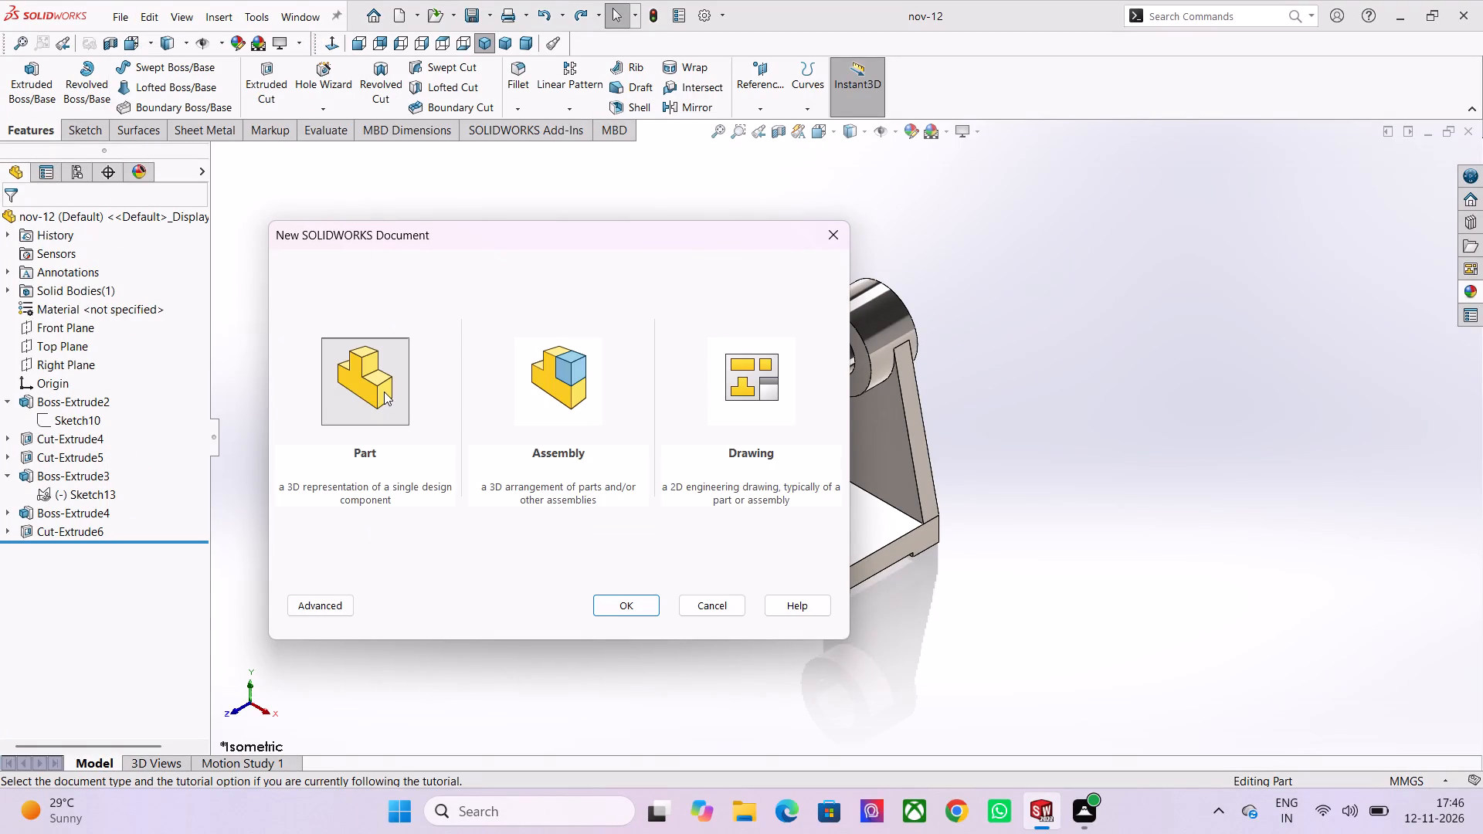
pyautogui.doubleClick(384, 392)
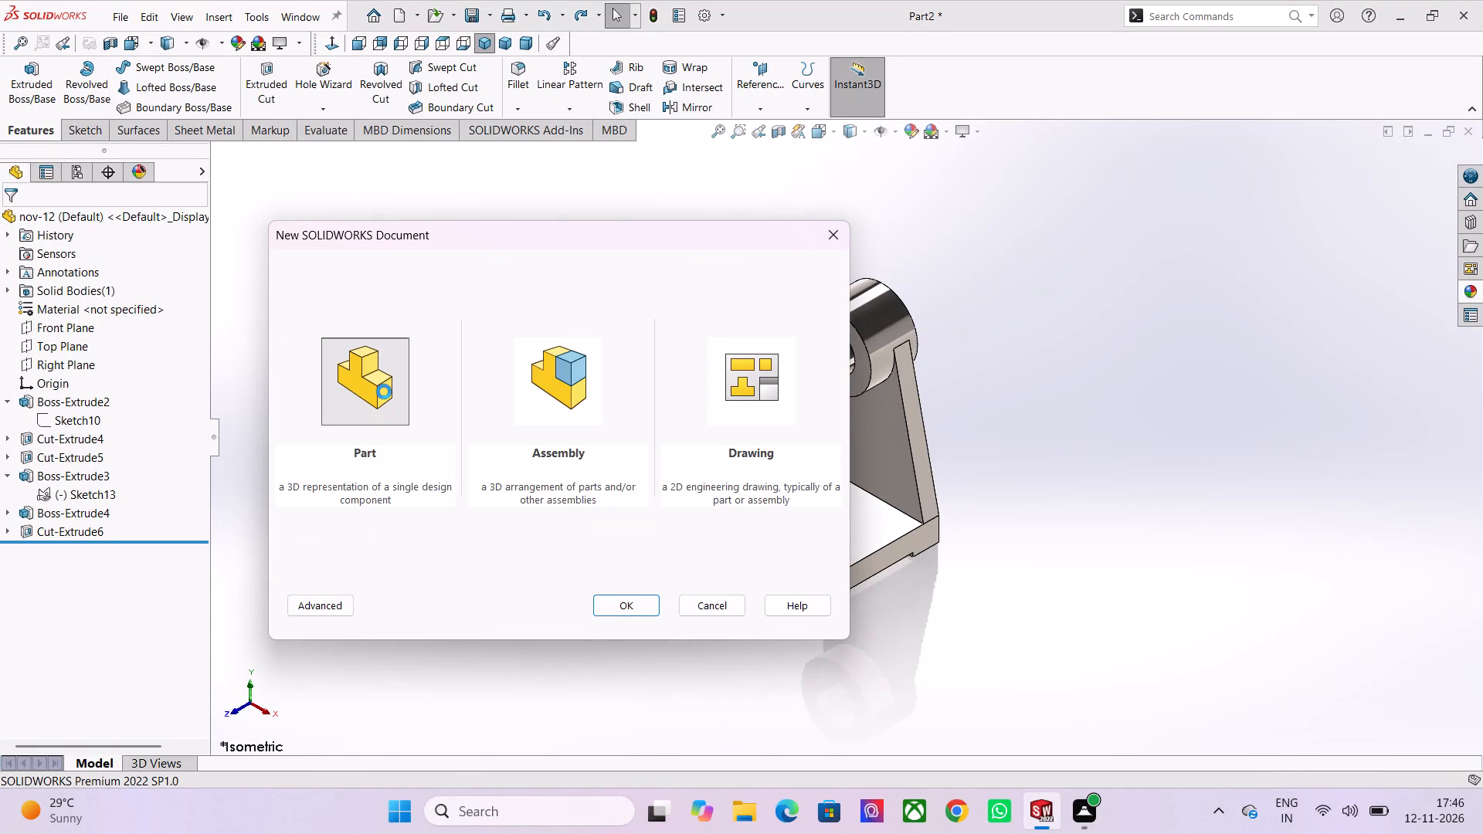
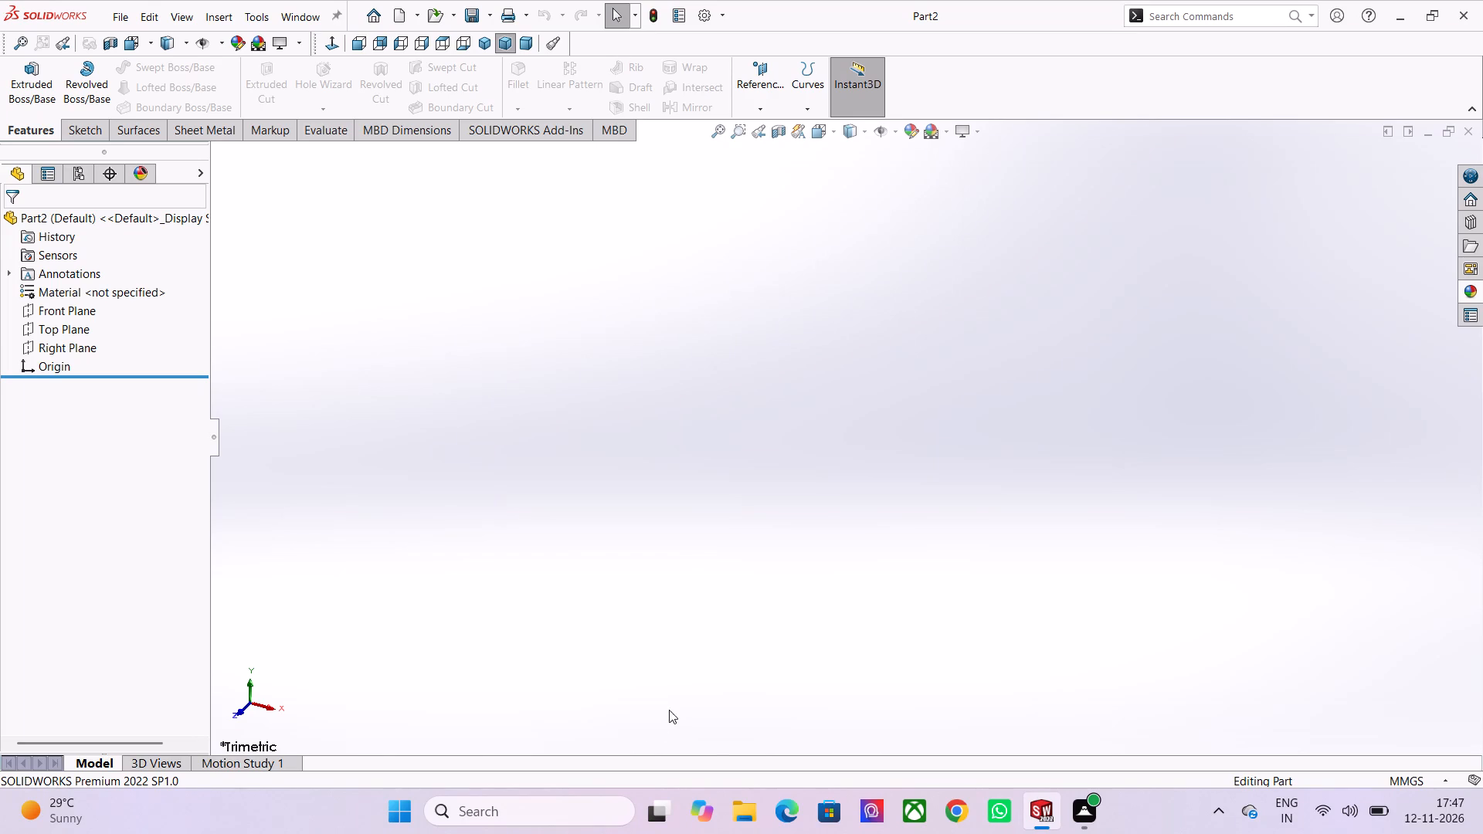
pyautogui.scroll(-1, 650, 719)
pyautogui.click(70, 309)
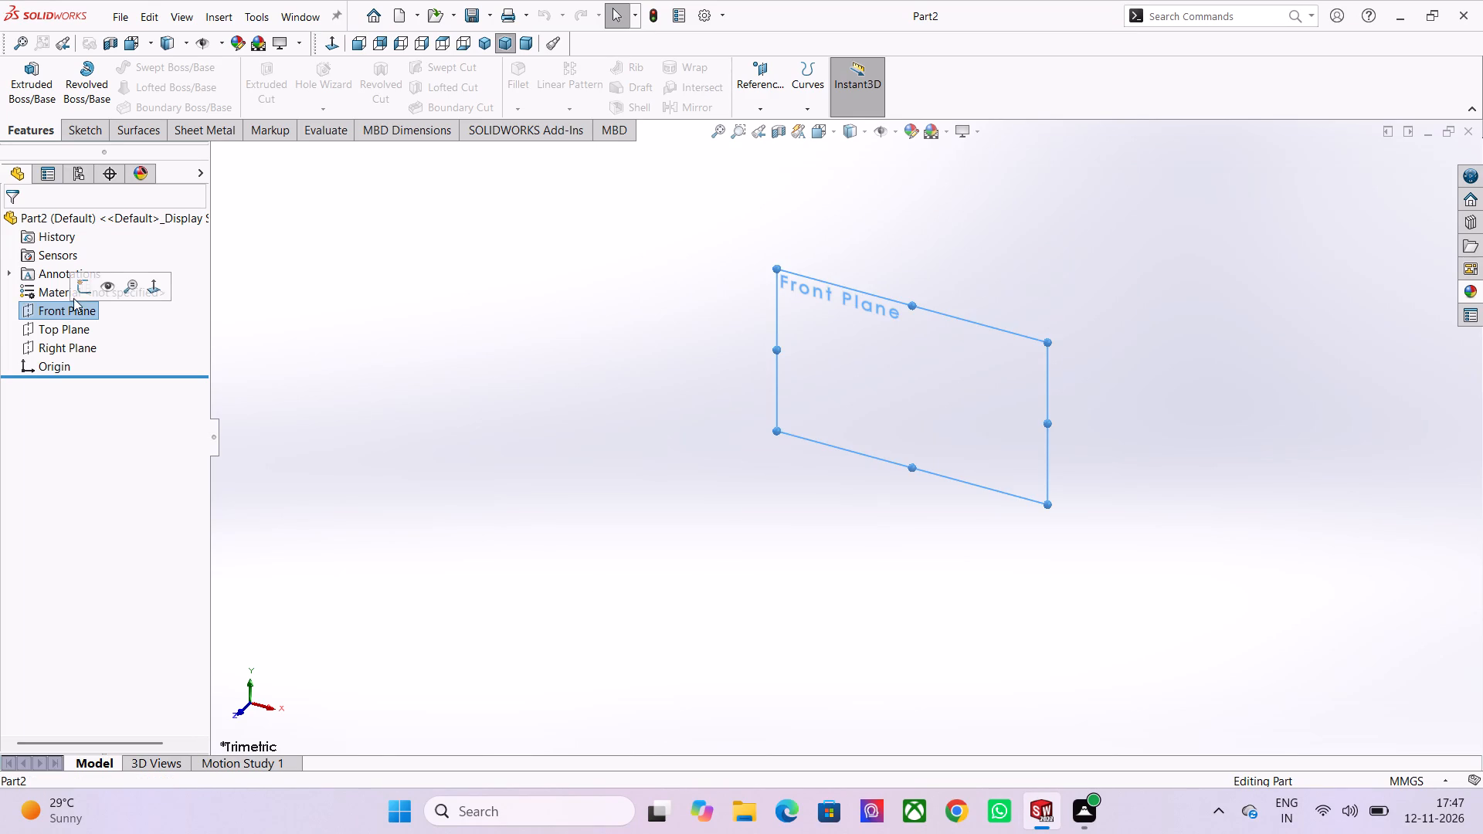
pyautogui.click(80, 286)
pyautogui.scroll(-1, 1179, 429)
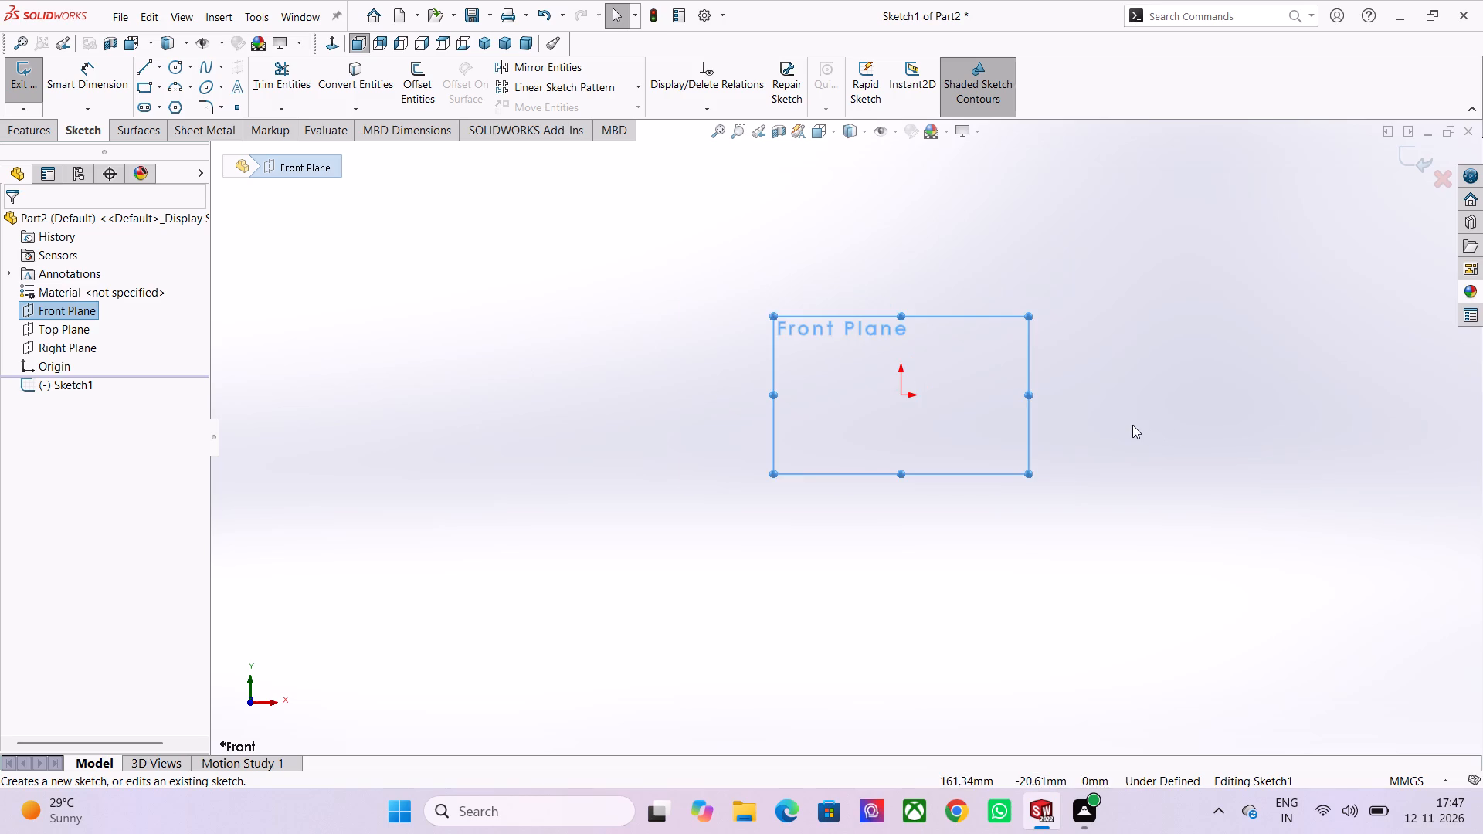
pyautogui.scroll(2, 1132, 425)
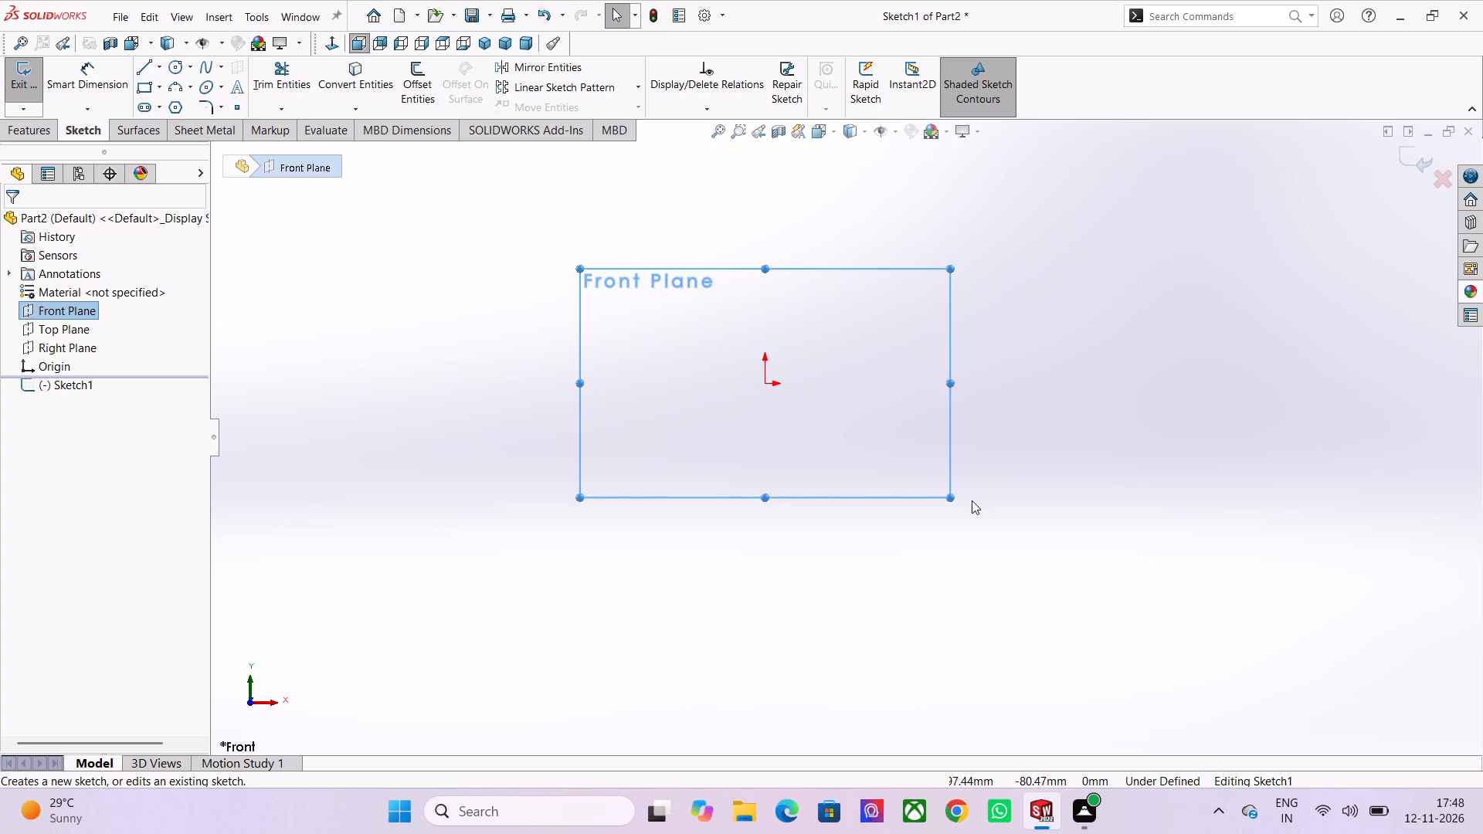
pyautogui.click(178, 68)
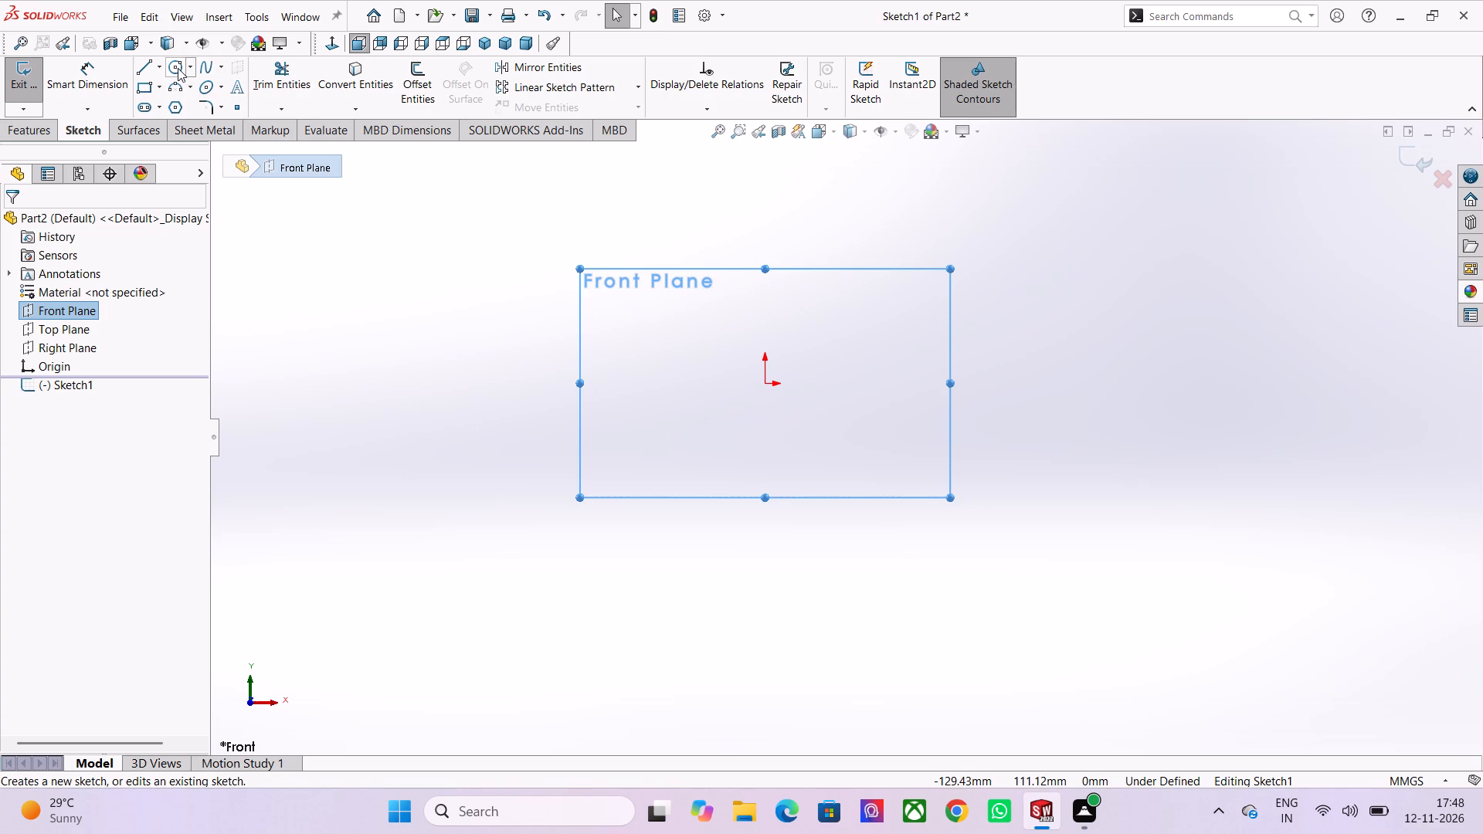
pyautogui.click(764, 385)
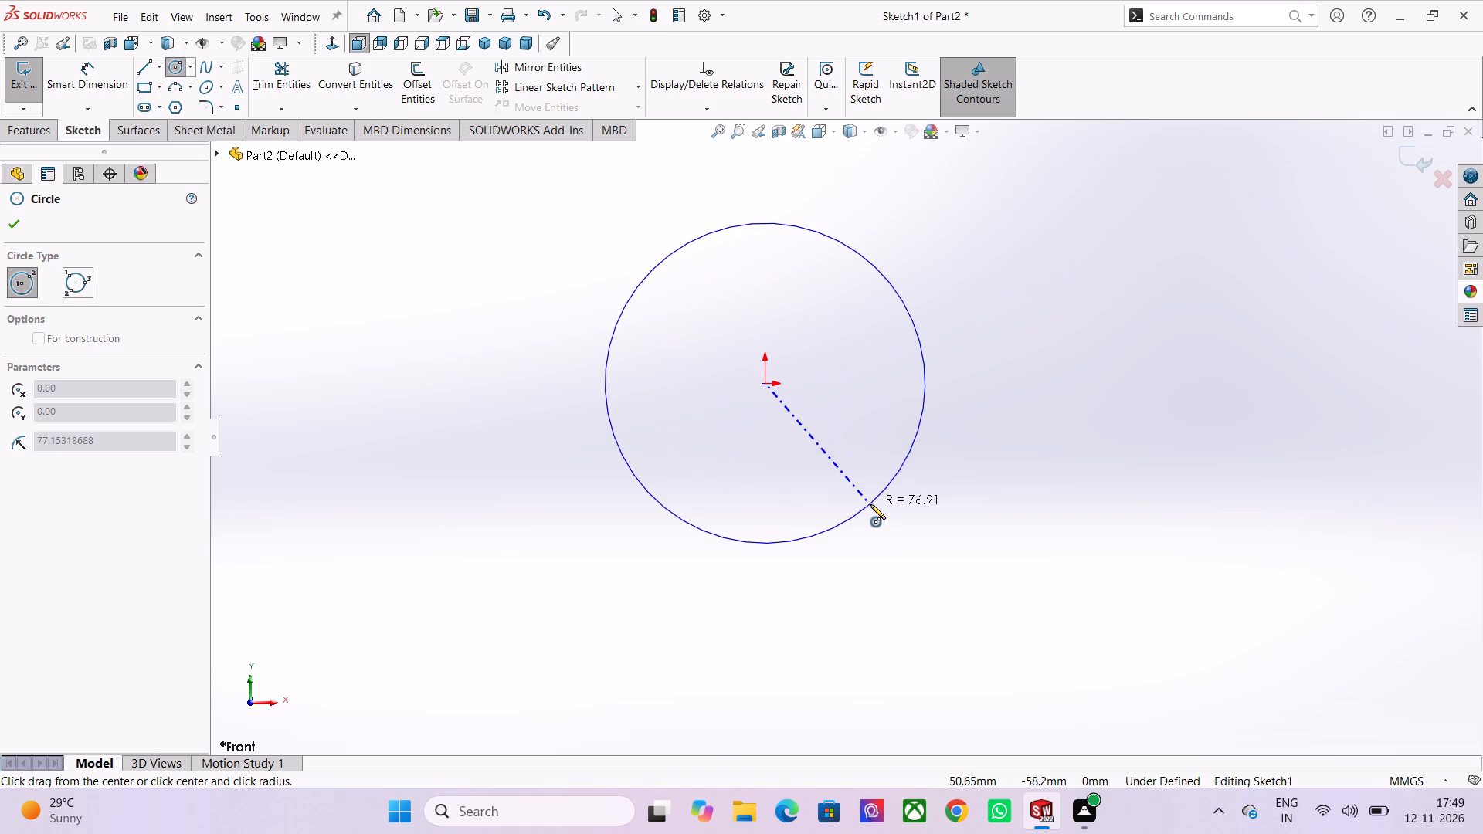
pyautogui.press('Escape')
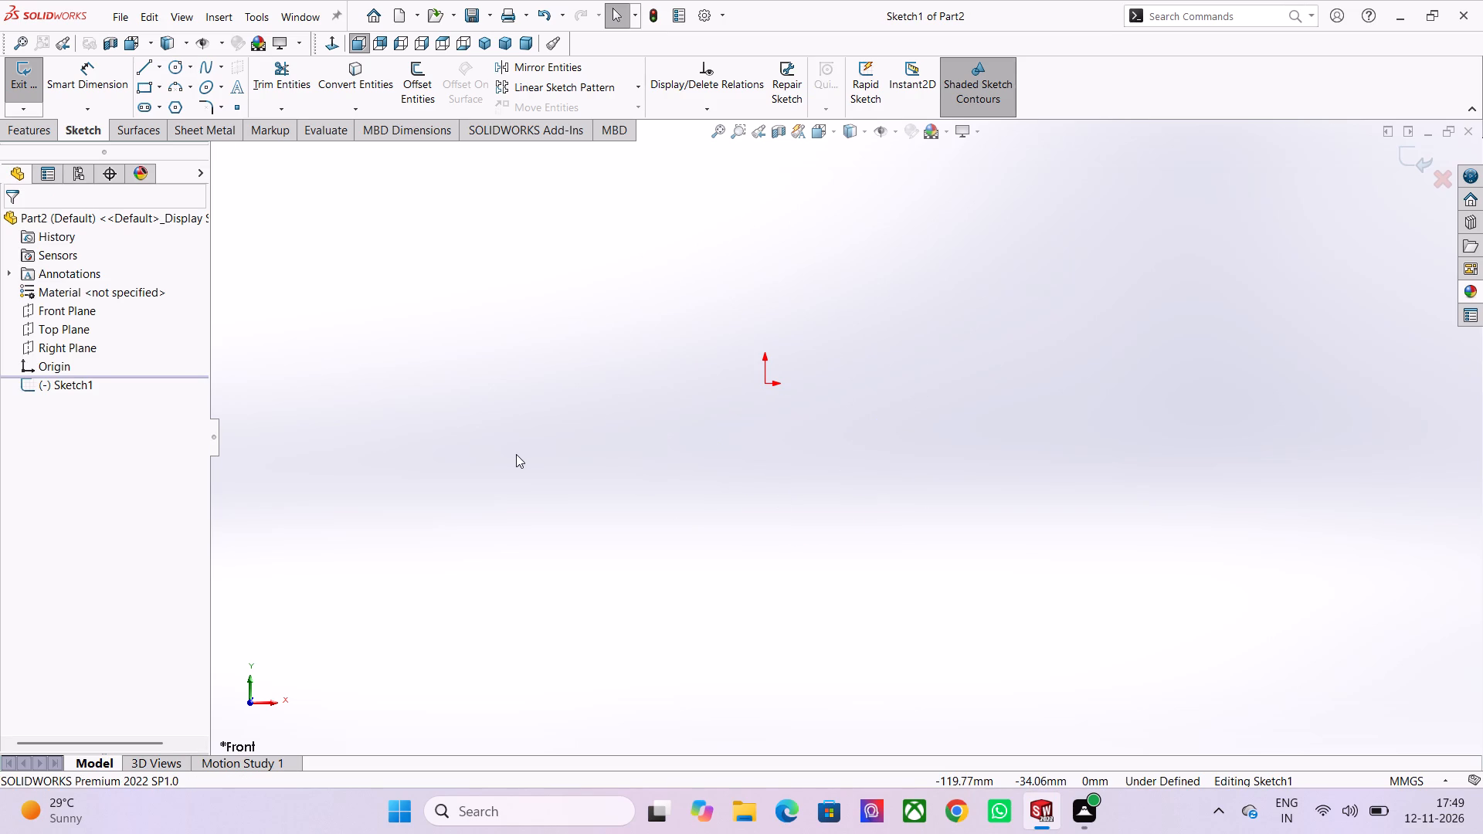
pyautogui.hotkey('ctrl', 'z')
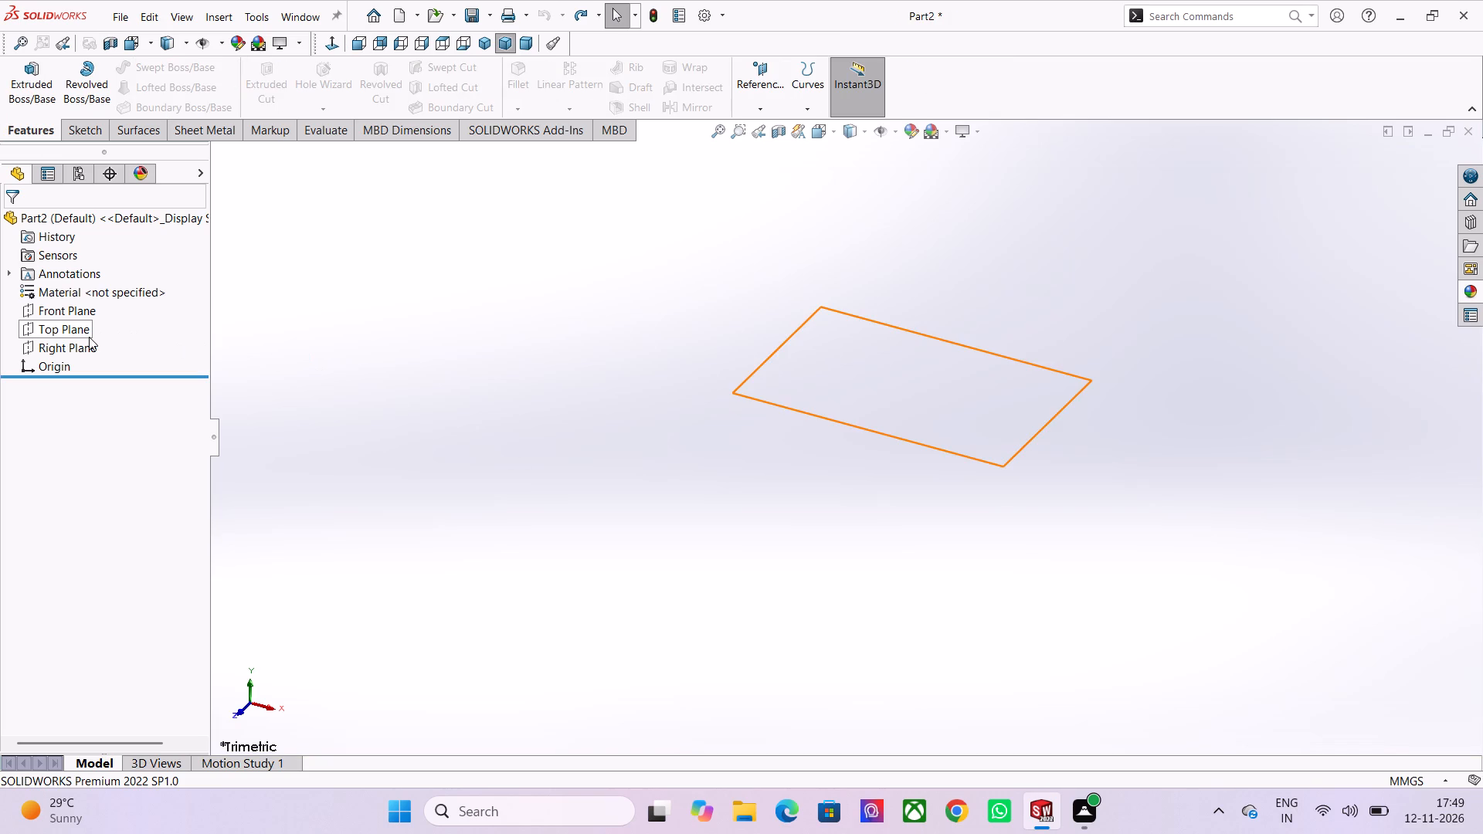
# Start a sketch on the Right Plane and draw two origin-centred circles with radii of about 103 mm and 70 mm.
pyautogui.click(82, 345)
pyautogui.click(88, 328)
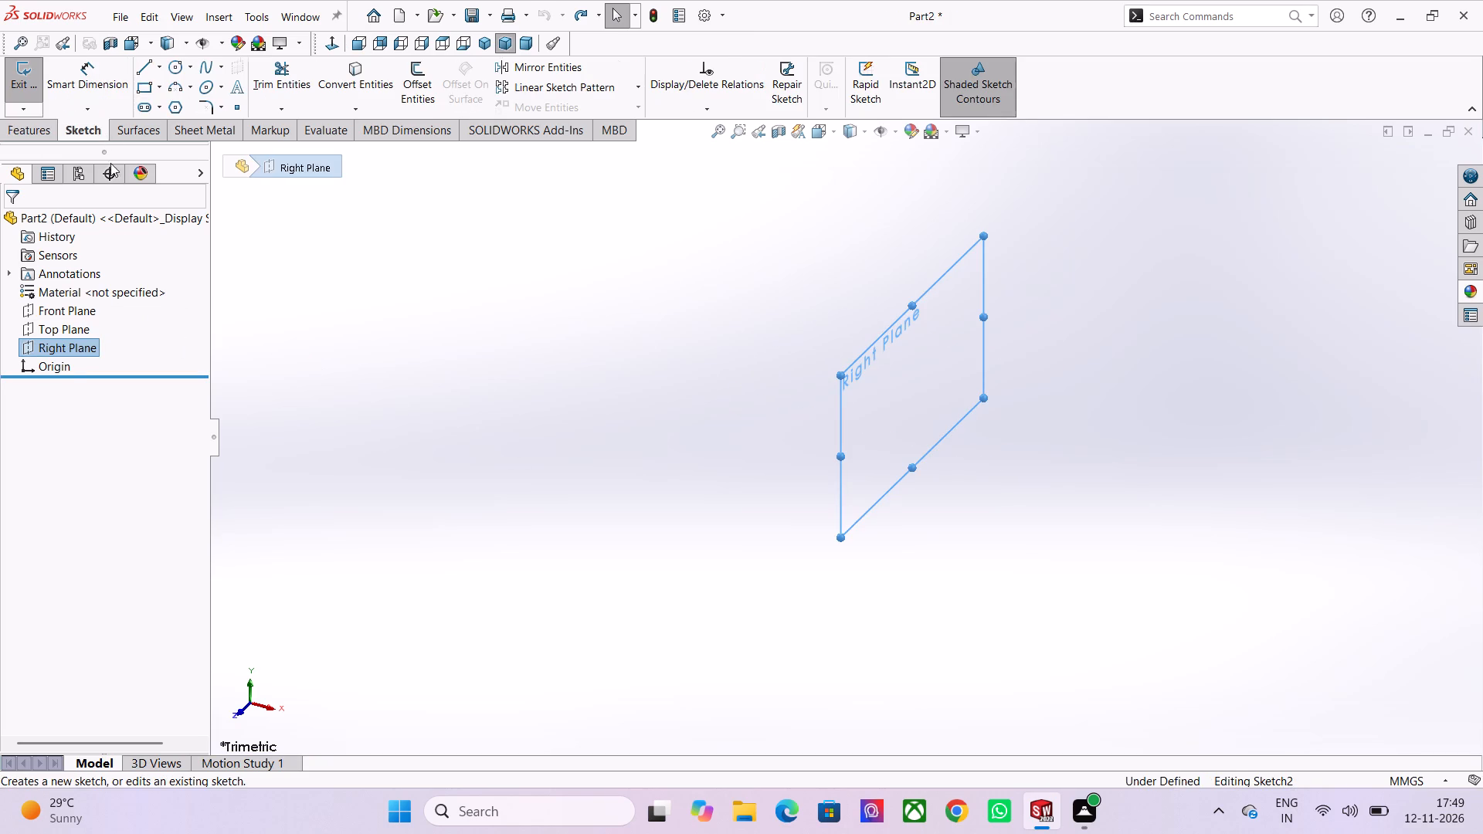
pyautogui.click(174, 63)
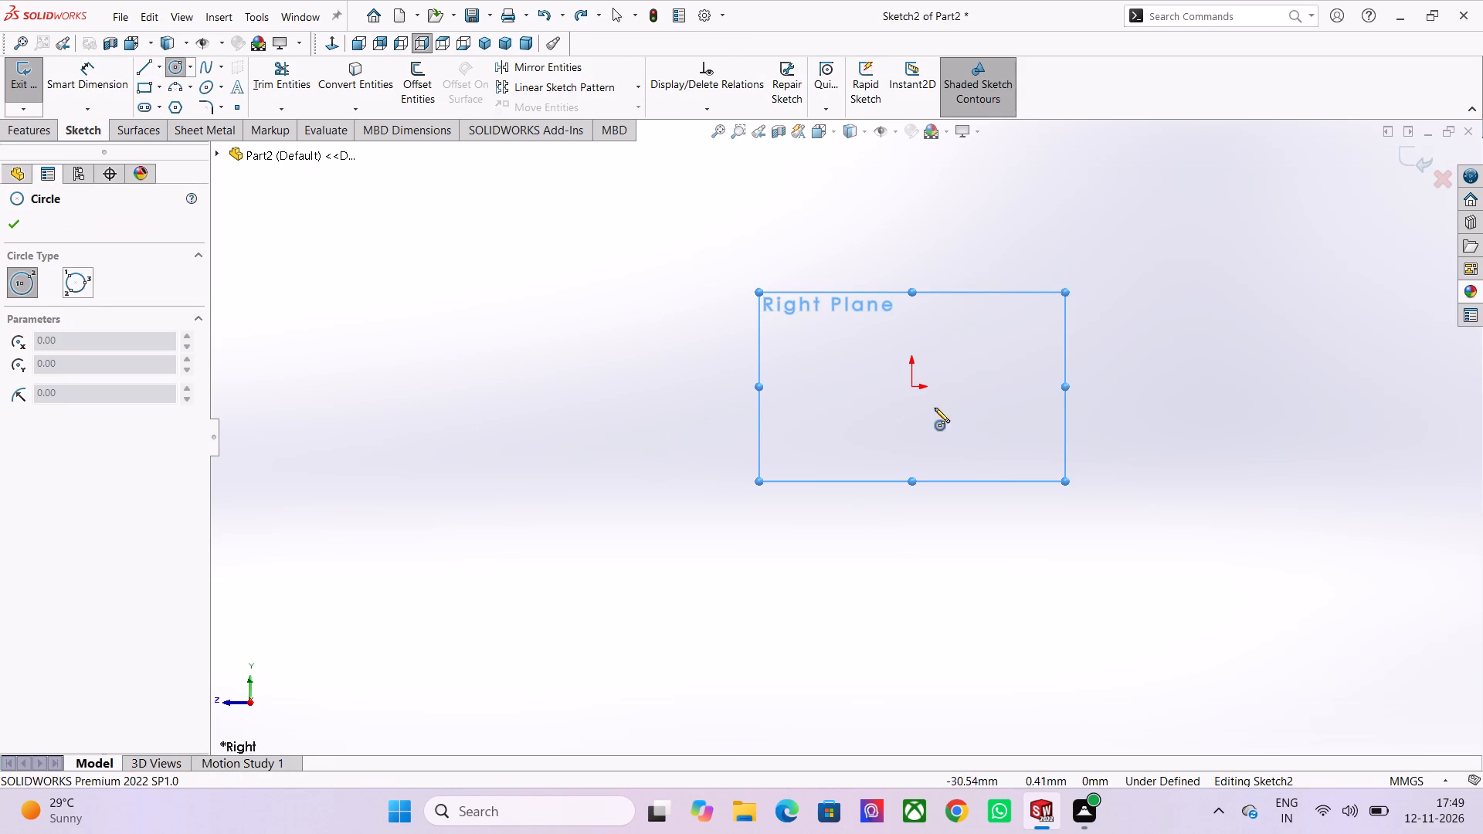
pyautogui.click(915, 389)
pyautogui.click(972, 221)
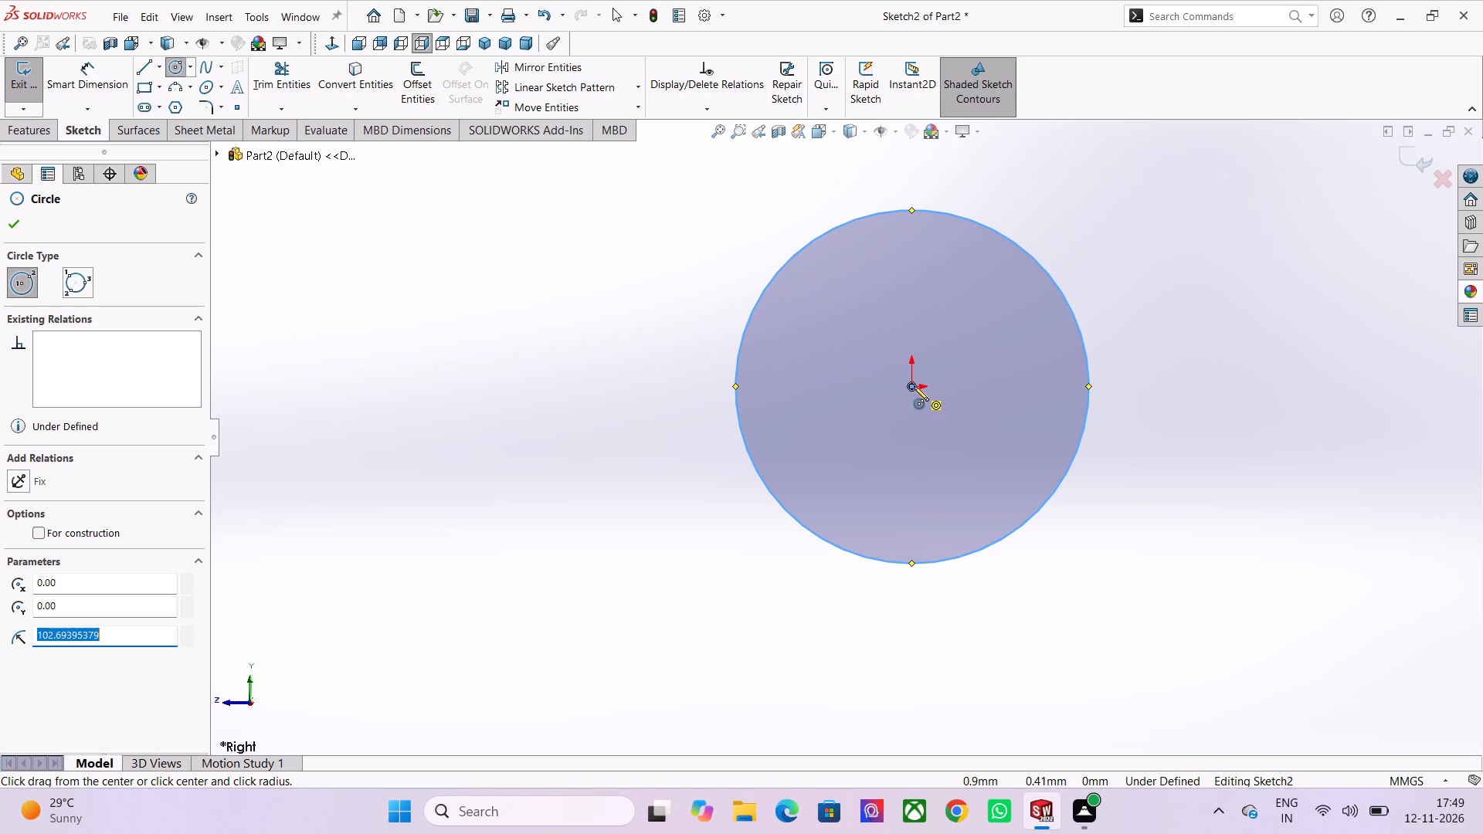
pyautogui.click(914, 386)
pyautogui.click(935, 269)
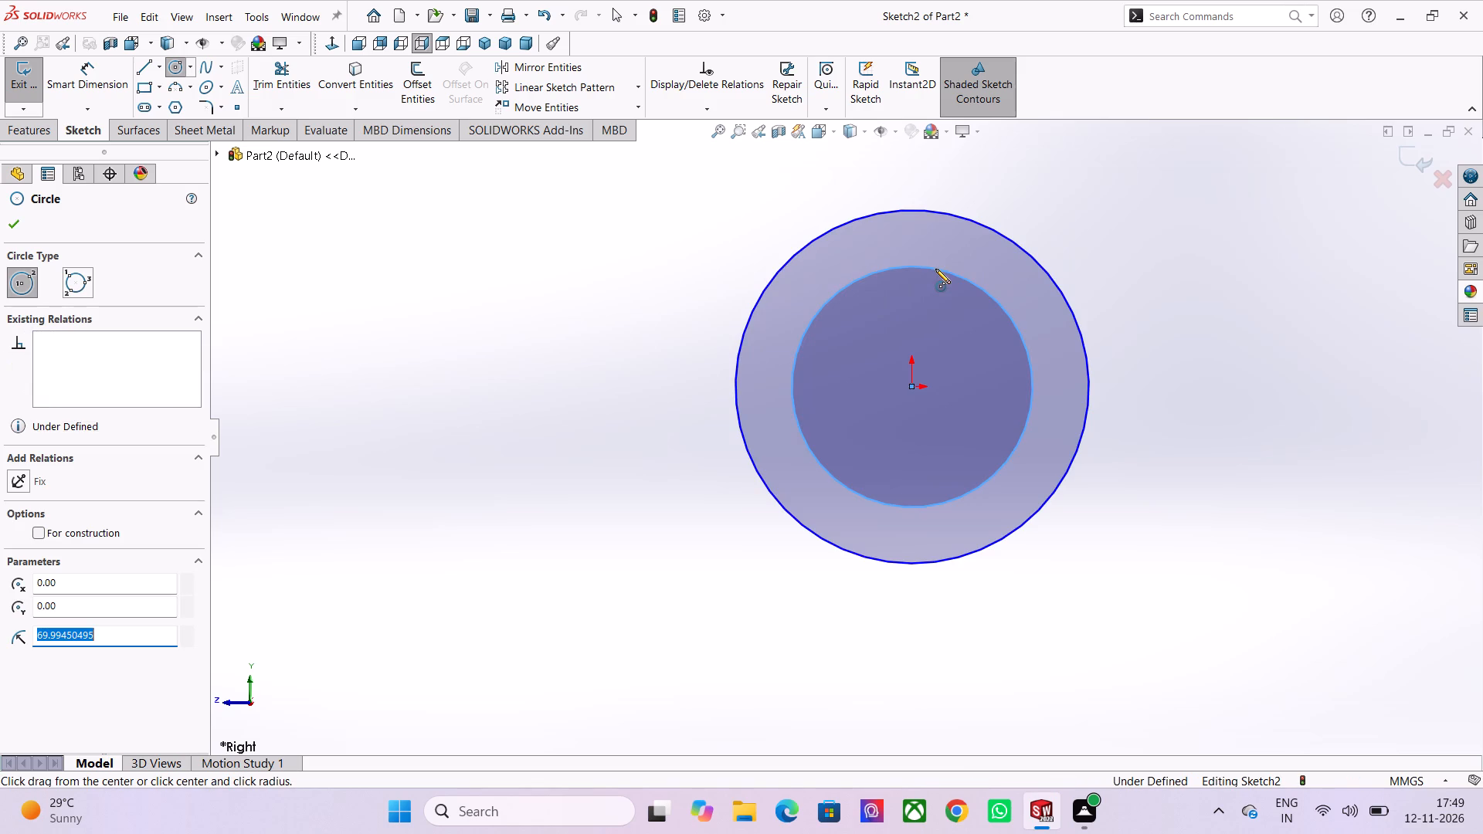
# Draw a vertical line about 205 mm long through the origin, spanning the outer circle from top to bottom.
pyautogui.click(147, 69)
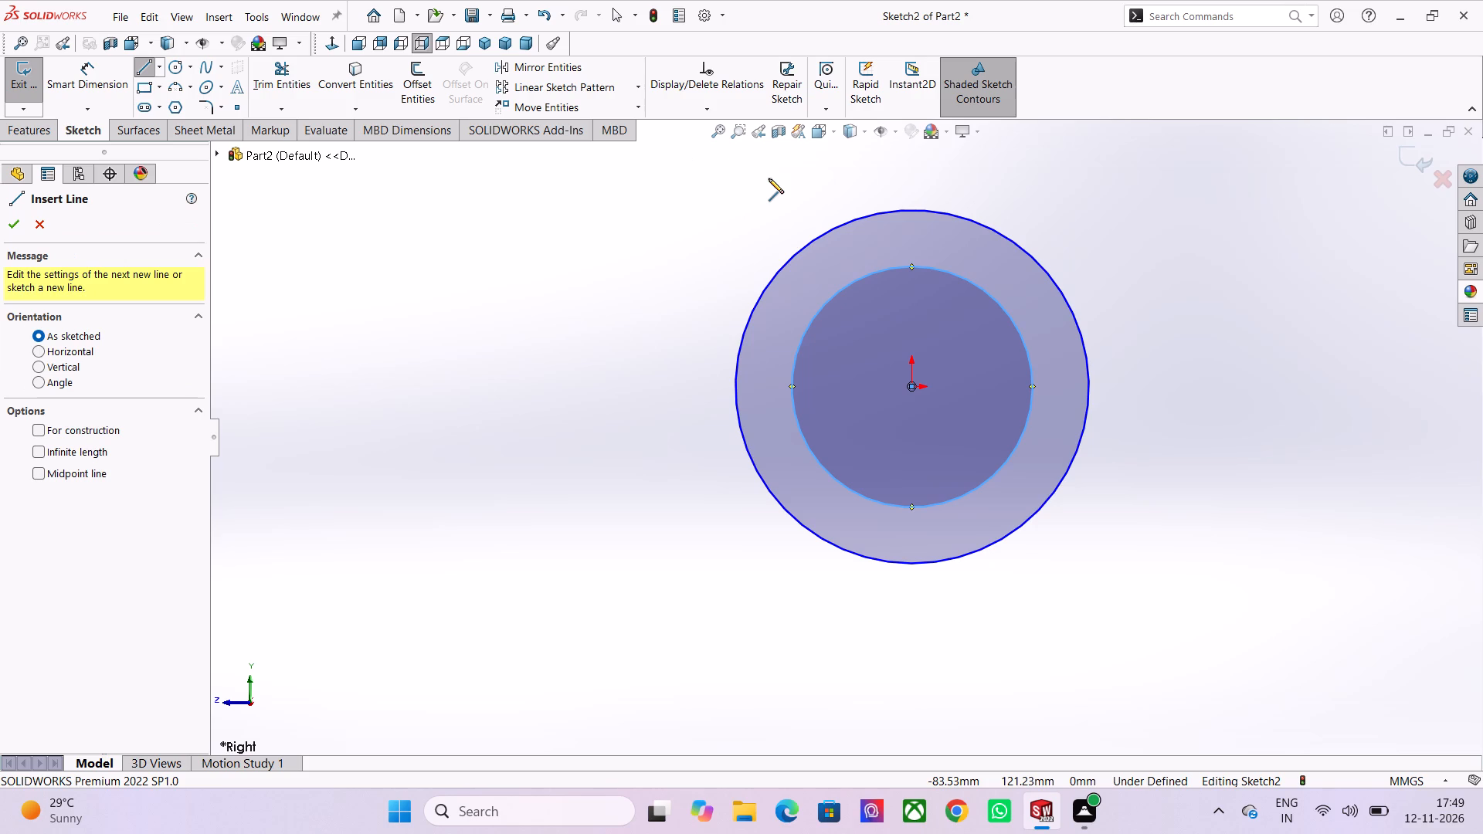
pyautogui.click(912, 210)
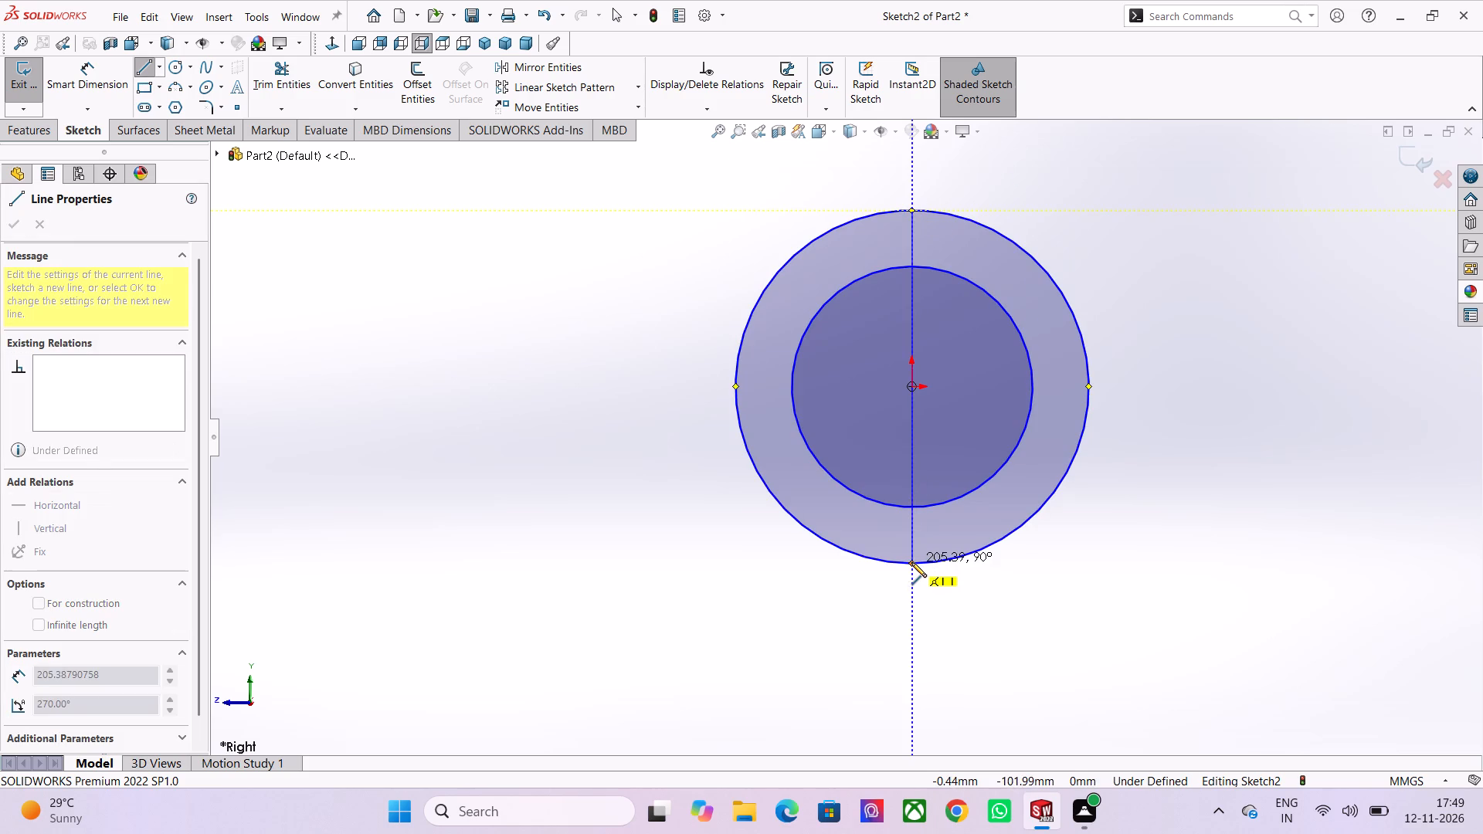
pyautogui.click(911, 562)
pyautogui.press('Escape')
# Power-trim the halves of both circles lying left of the vertical line.
pyautogui.click(289, 70)
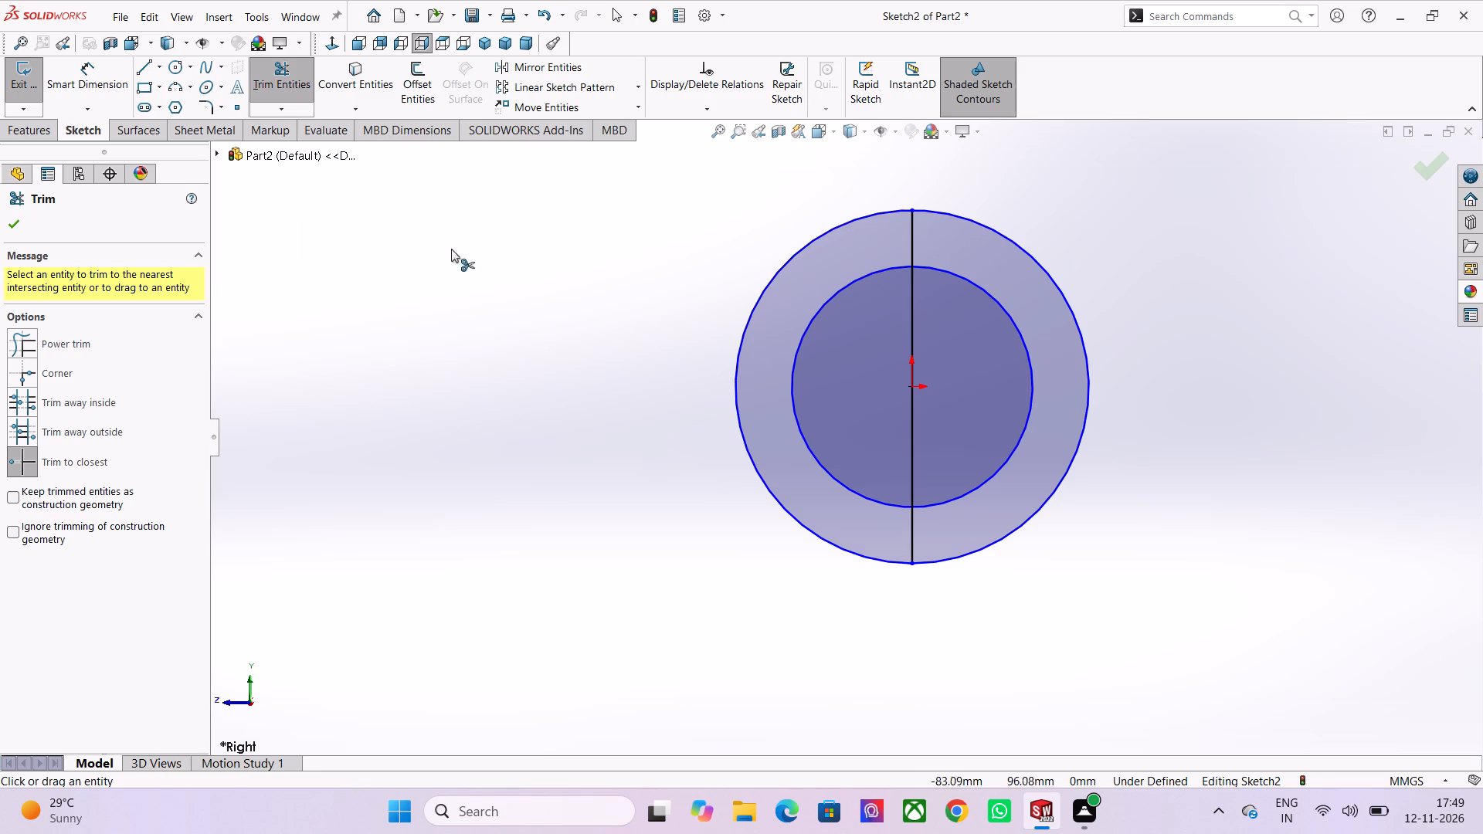
pyautogui.click(80, 344)
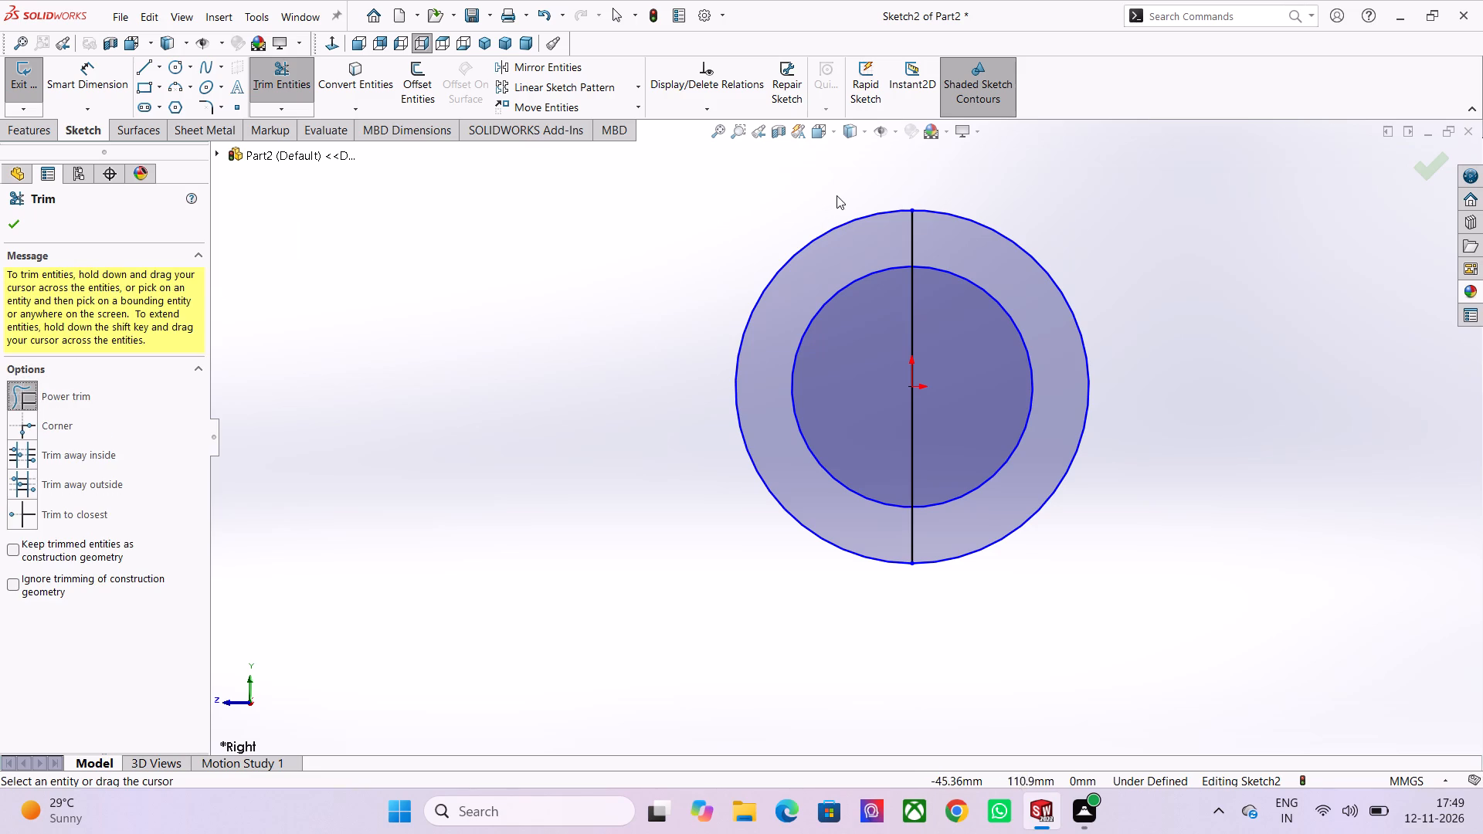
pyautogui.moveTo(837, 195); pyautogui.dragTo(844, 593)
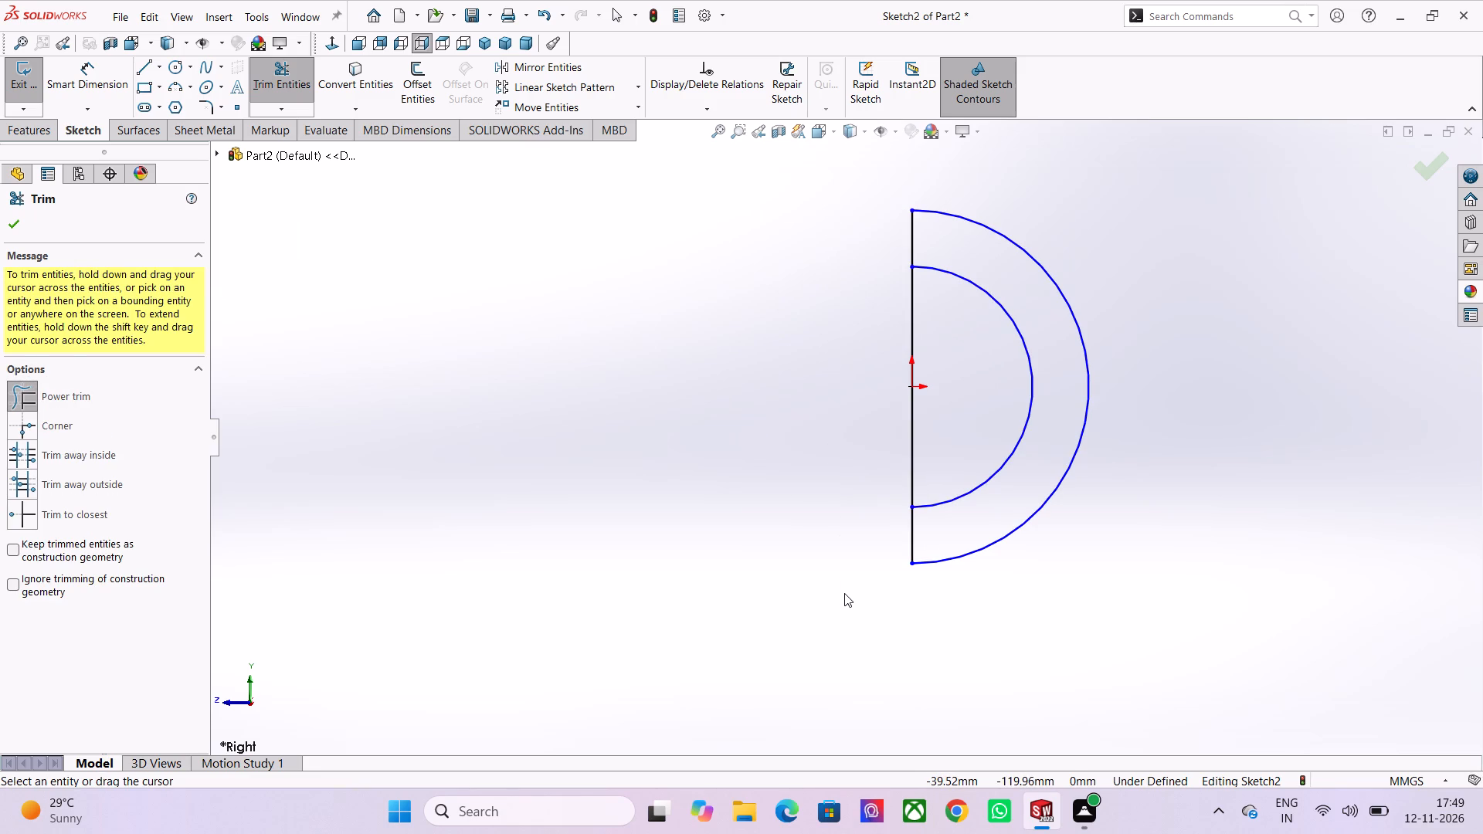
pyautogui.press('Escape')
# Dimension the outer arc with a 35 mm radius and the inner arc with a 30 mm radius.
pyautogui.click(107, 96)
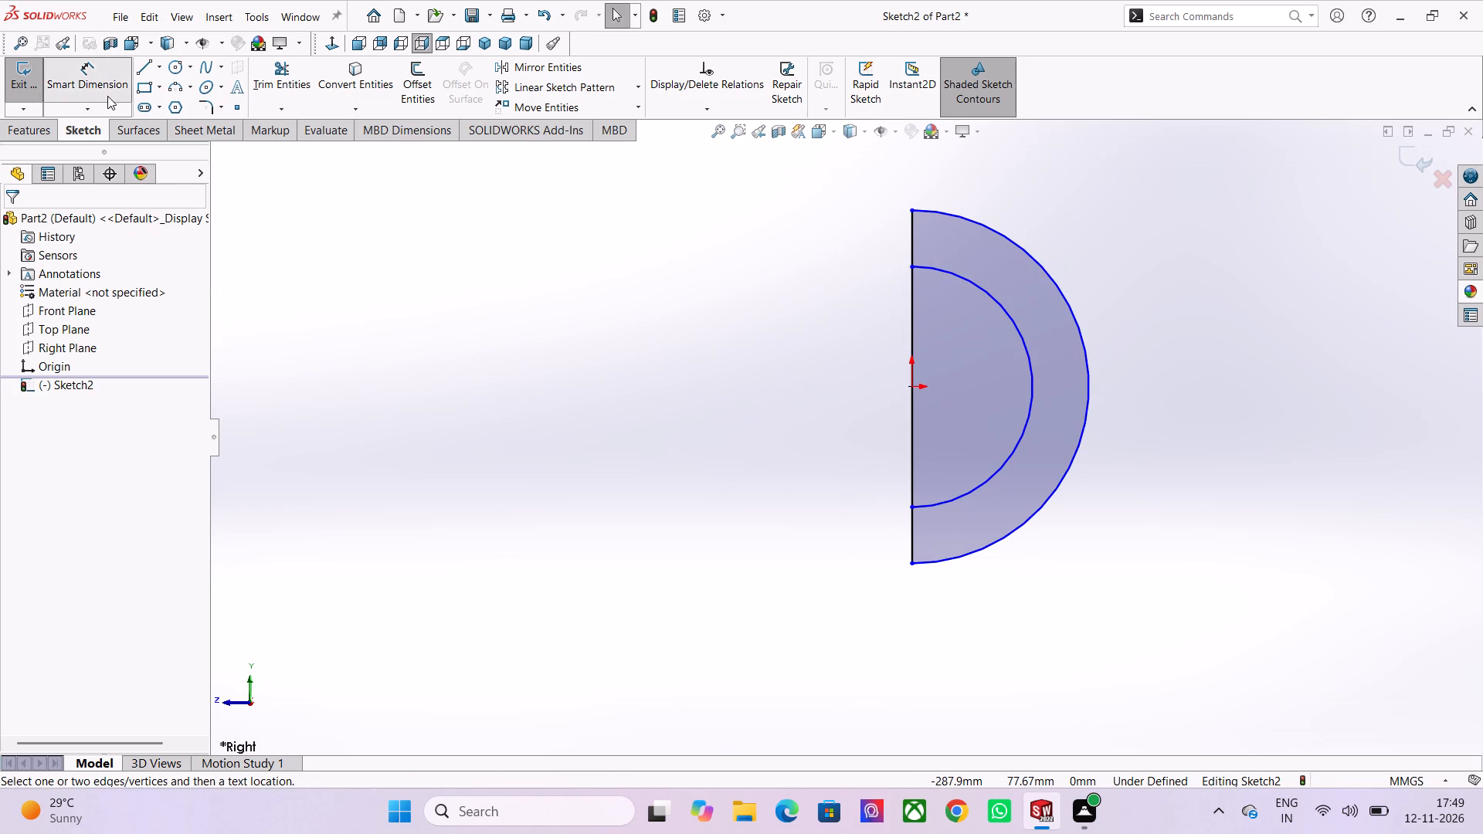
pyautogui.click(1067, 303)
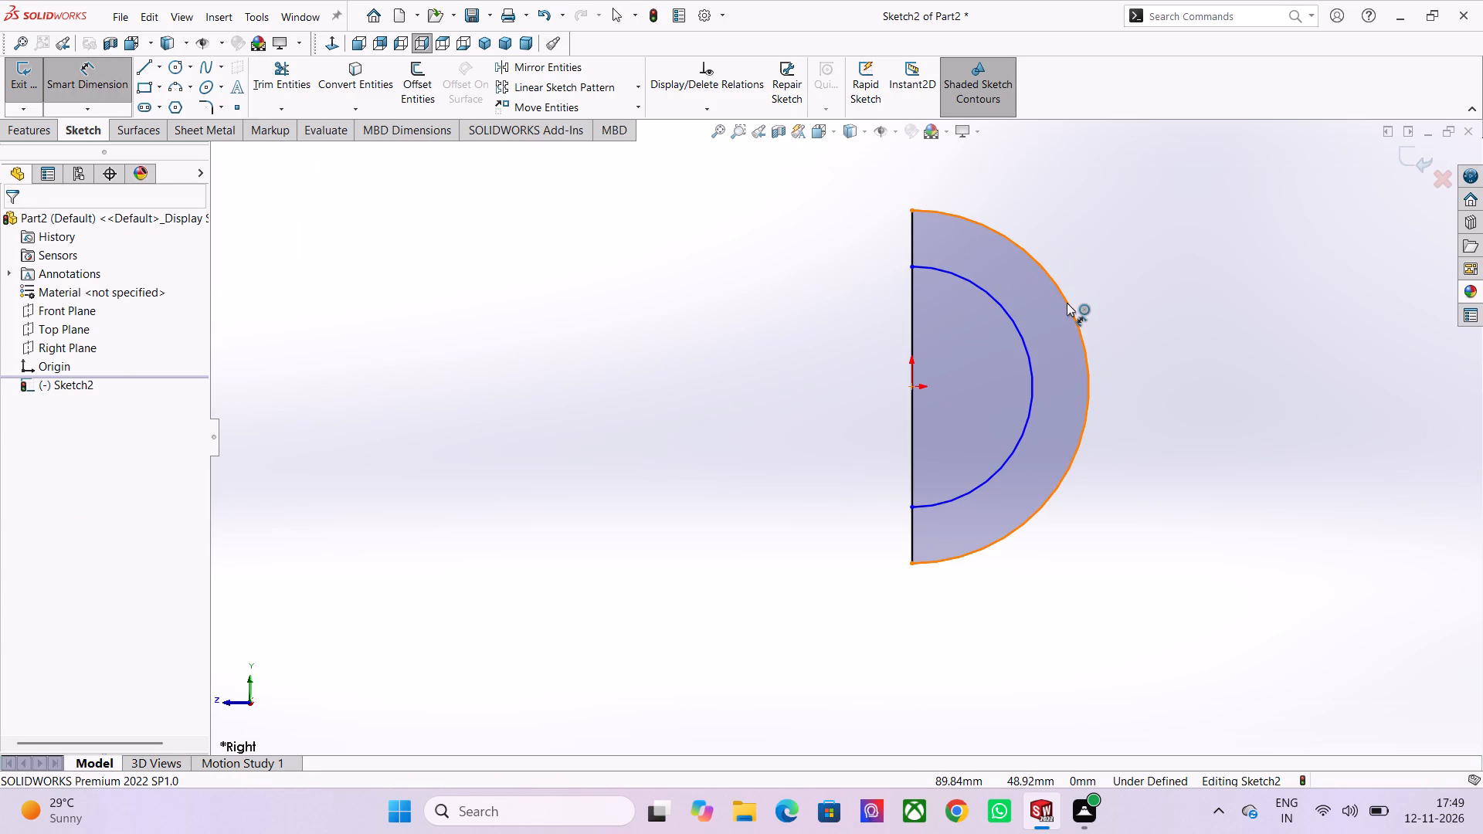
pyautogui.click(1139, 258)
pyautogui.write('35')
pyautogui.press('Return')
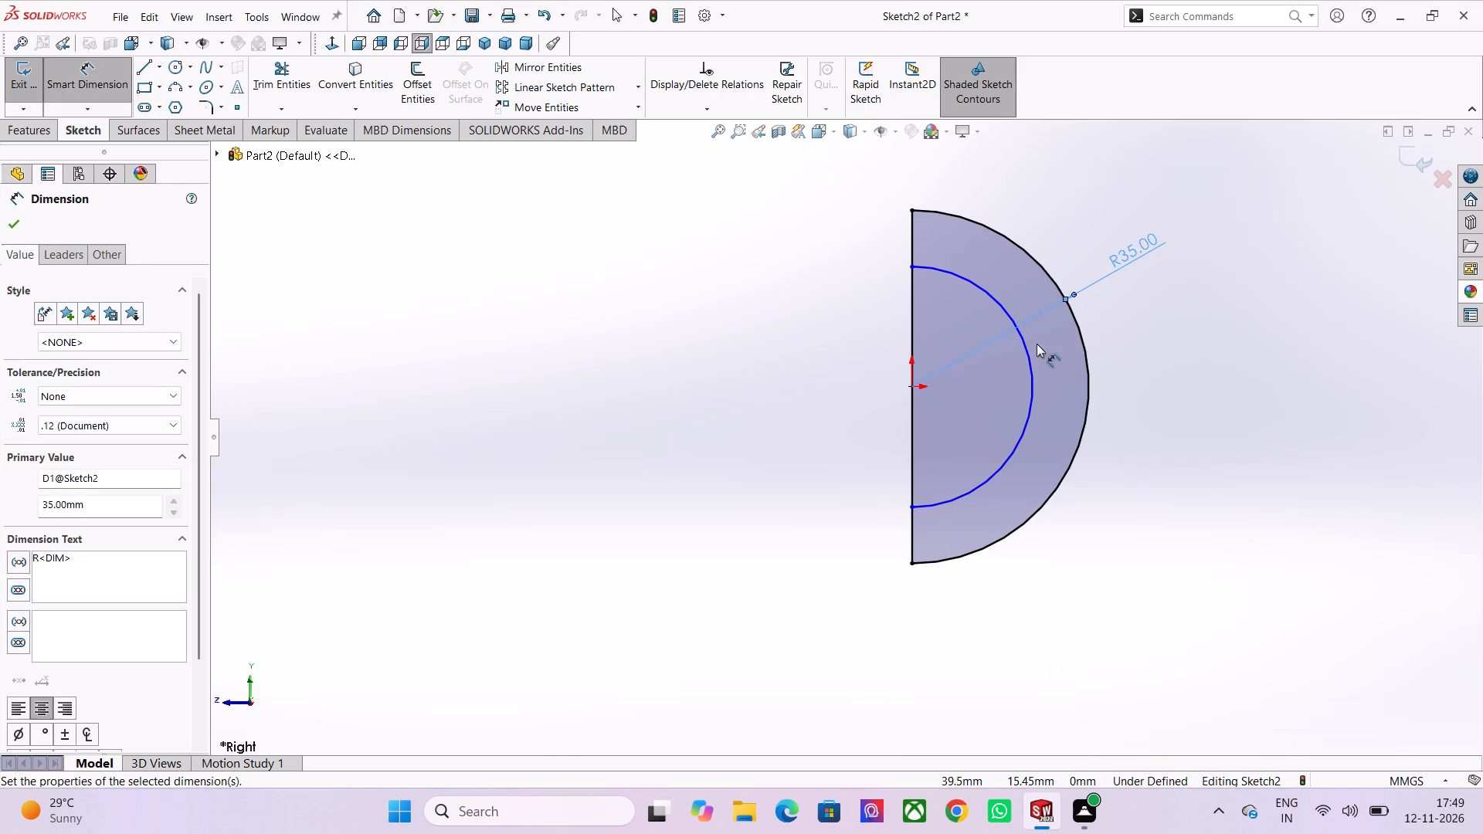
pyautogui.click(1029, 357)
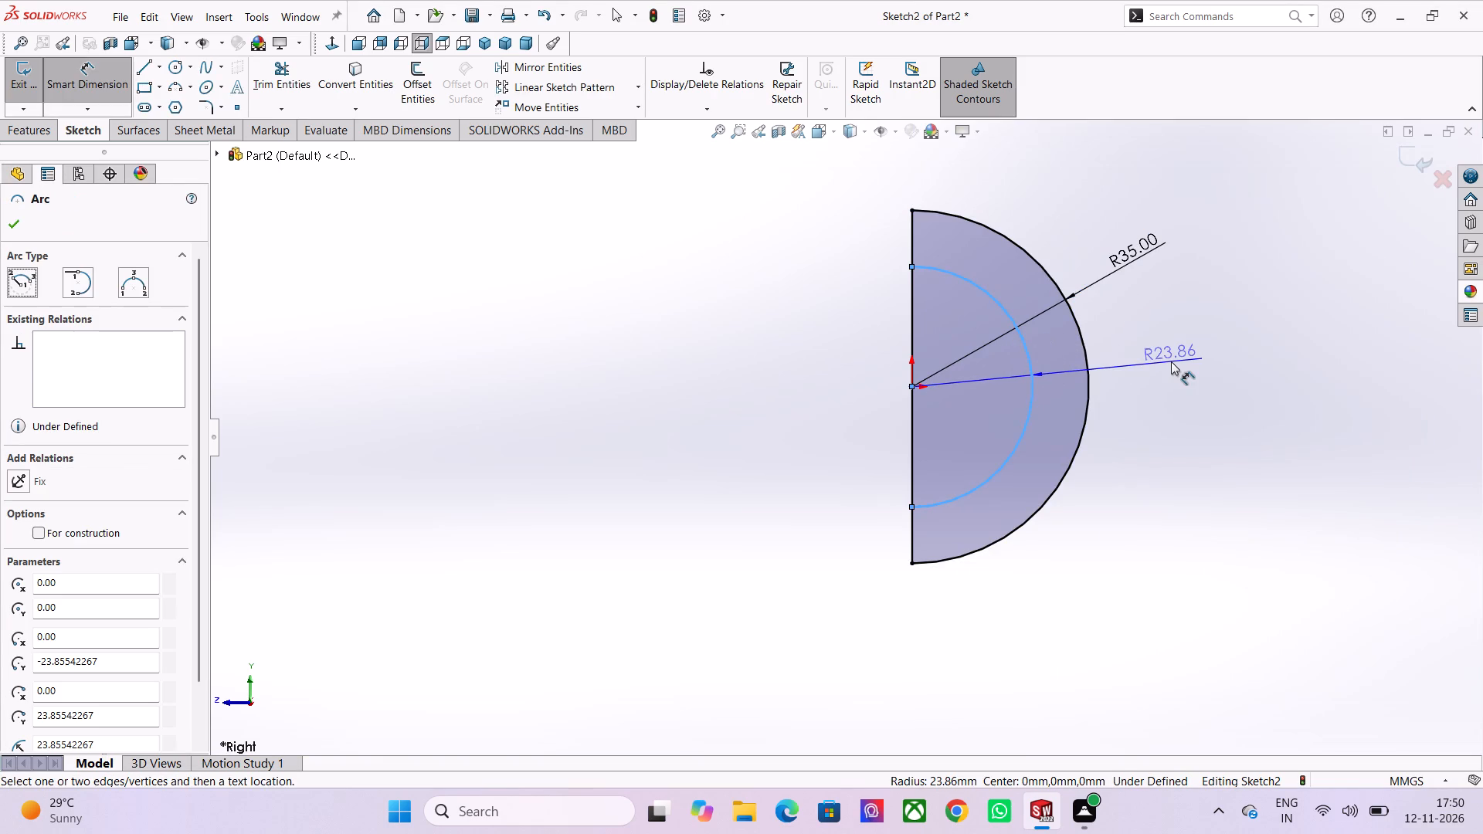
pyautogui.click(1171, 361)
pyautogui.write('30')
pyautogui.press('Return')
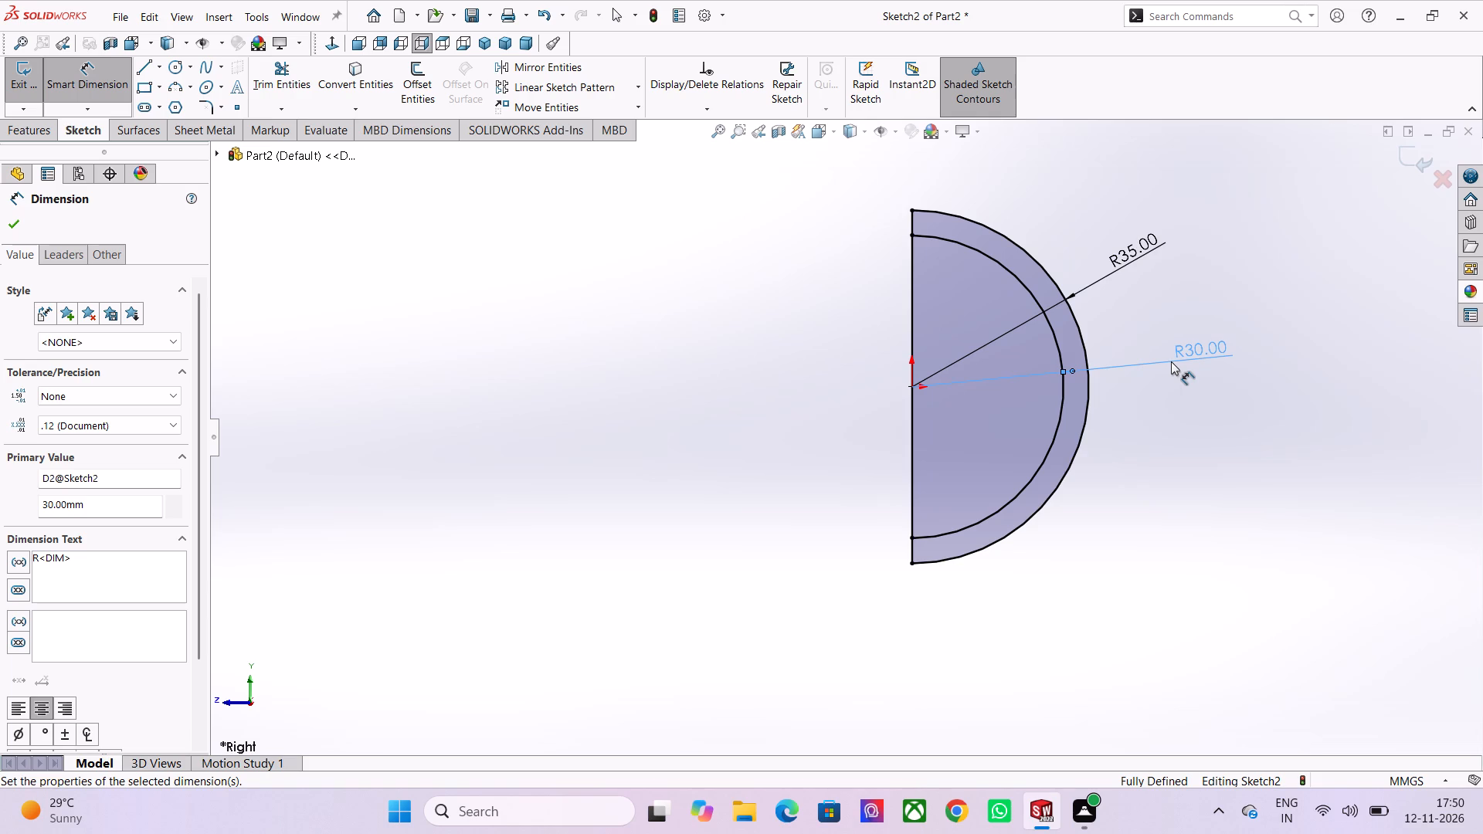
# Draw two horizontal lines, each about 42 mm long, across the upper part of the half-circle profile, one below the other.
pyautogui.click(148, 70)
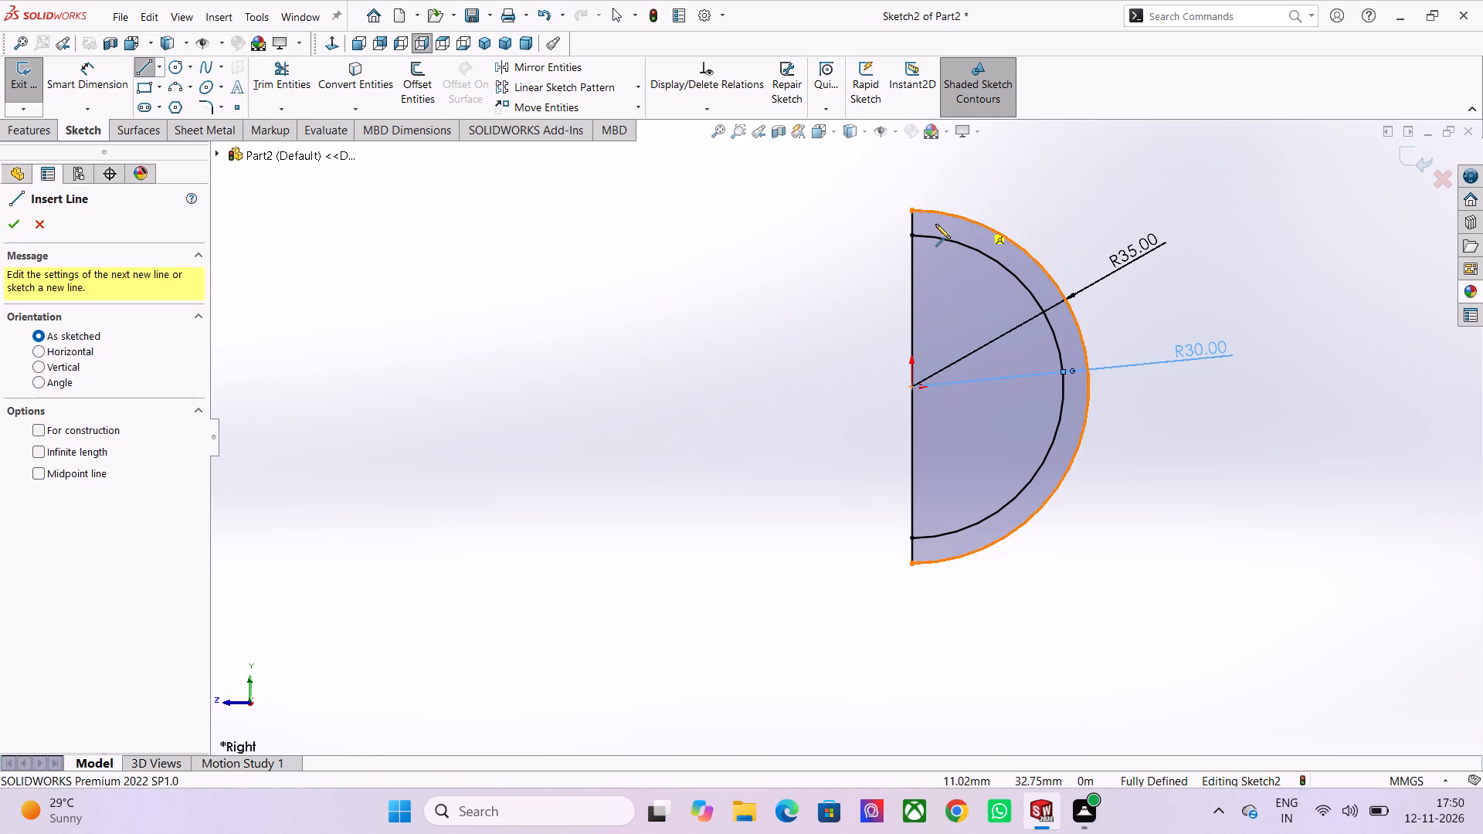
pyautogui.scroll(4, 934, 224)
pyautogui.click(769, 257)
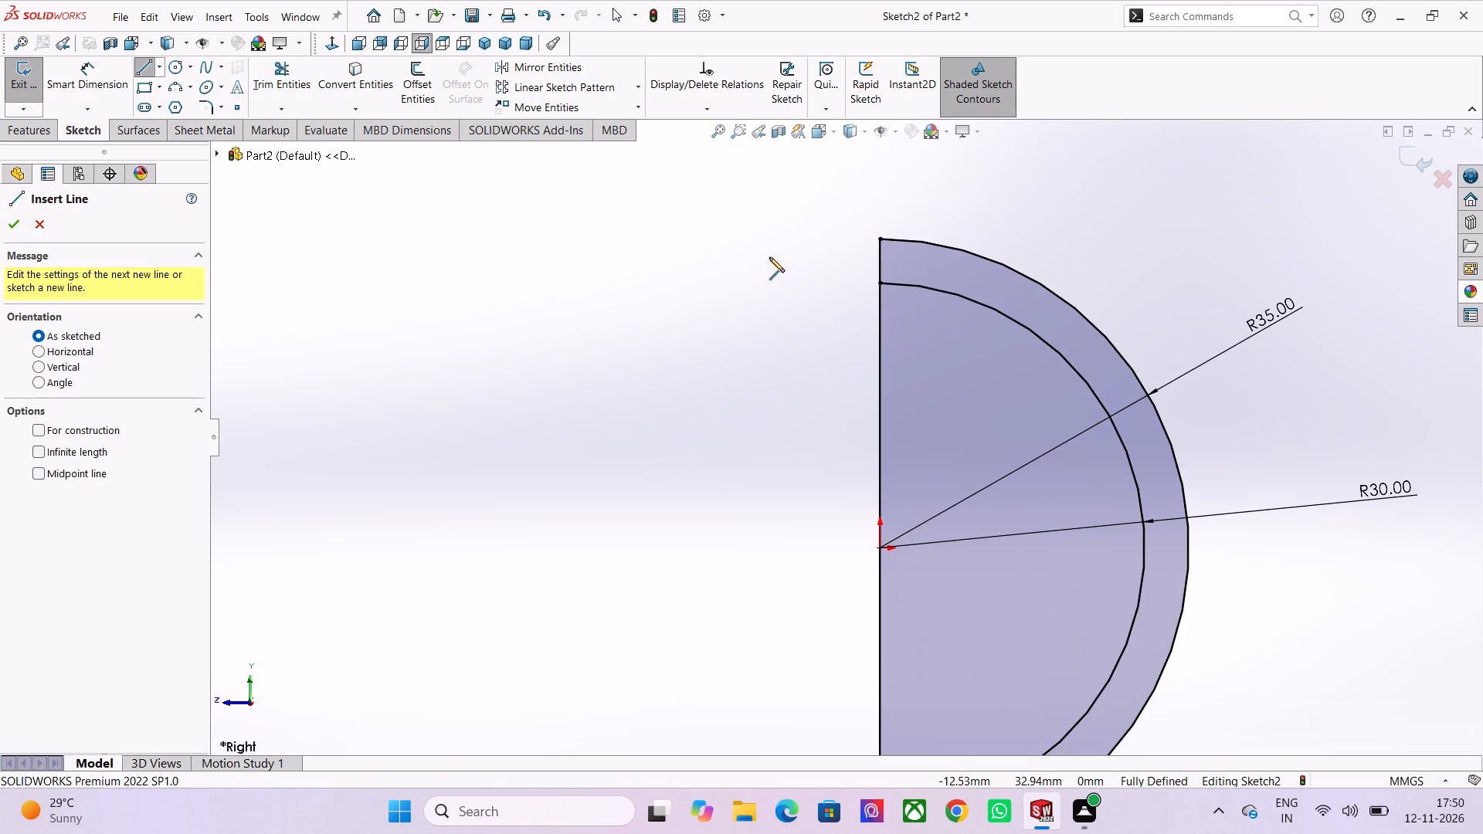
pyautogui.click(1144, 256)
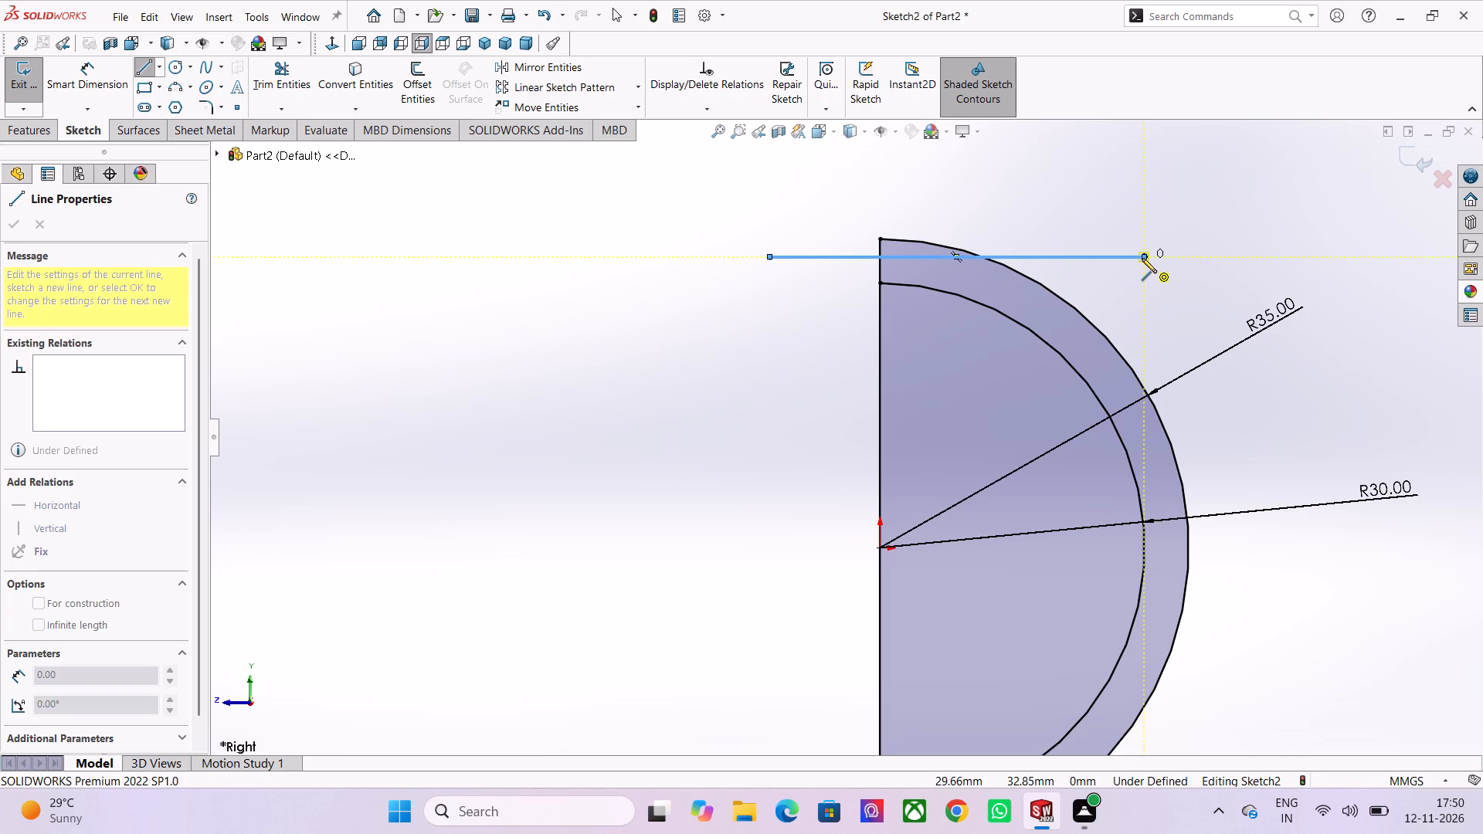
pyautogui.press('Escape')
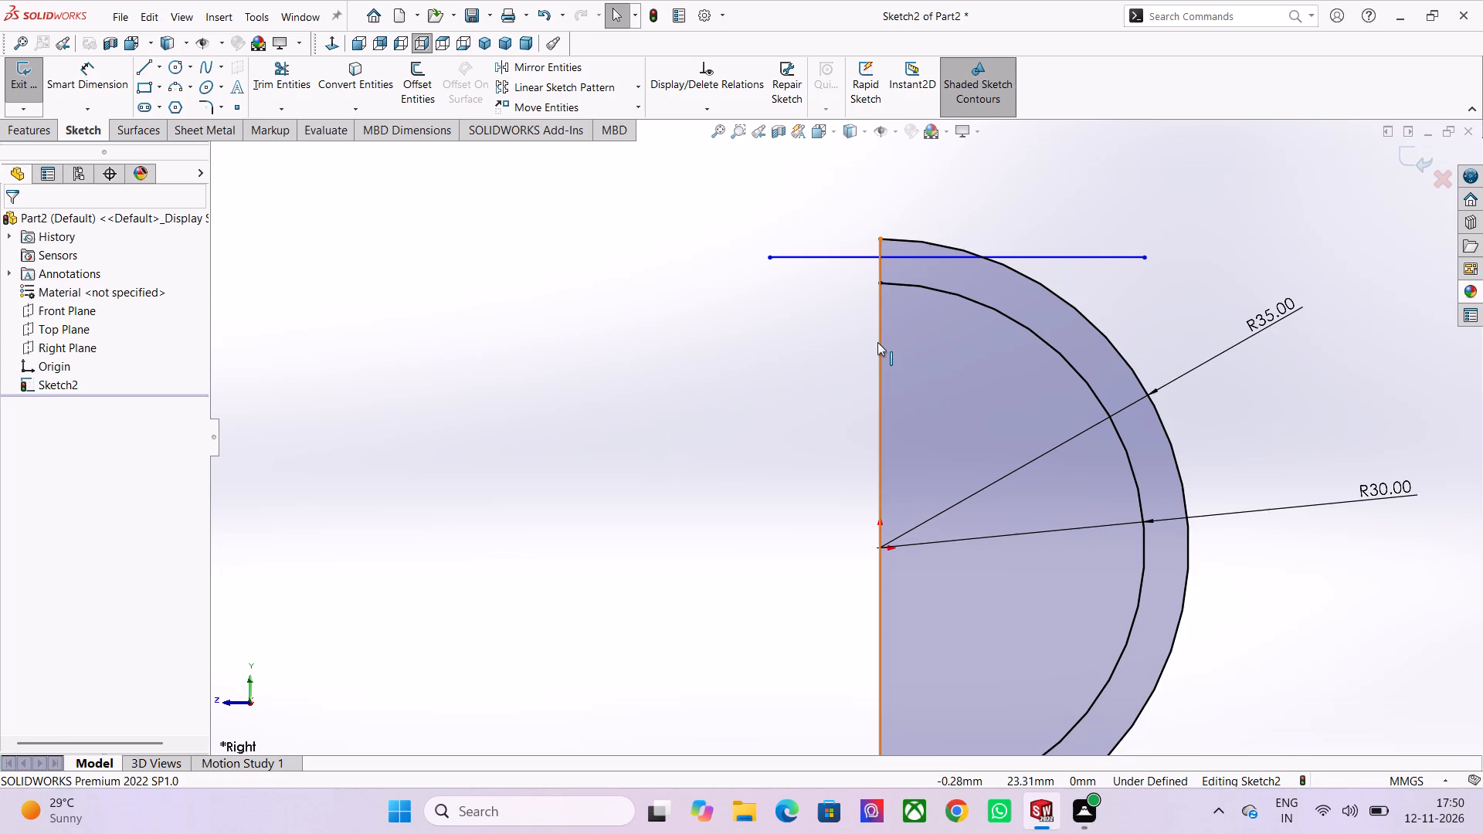
pyautogui.press('Return')
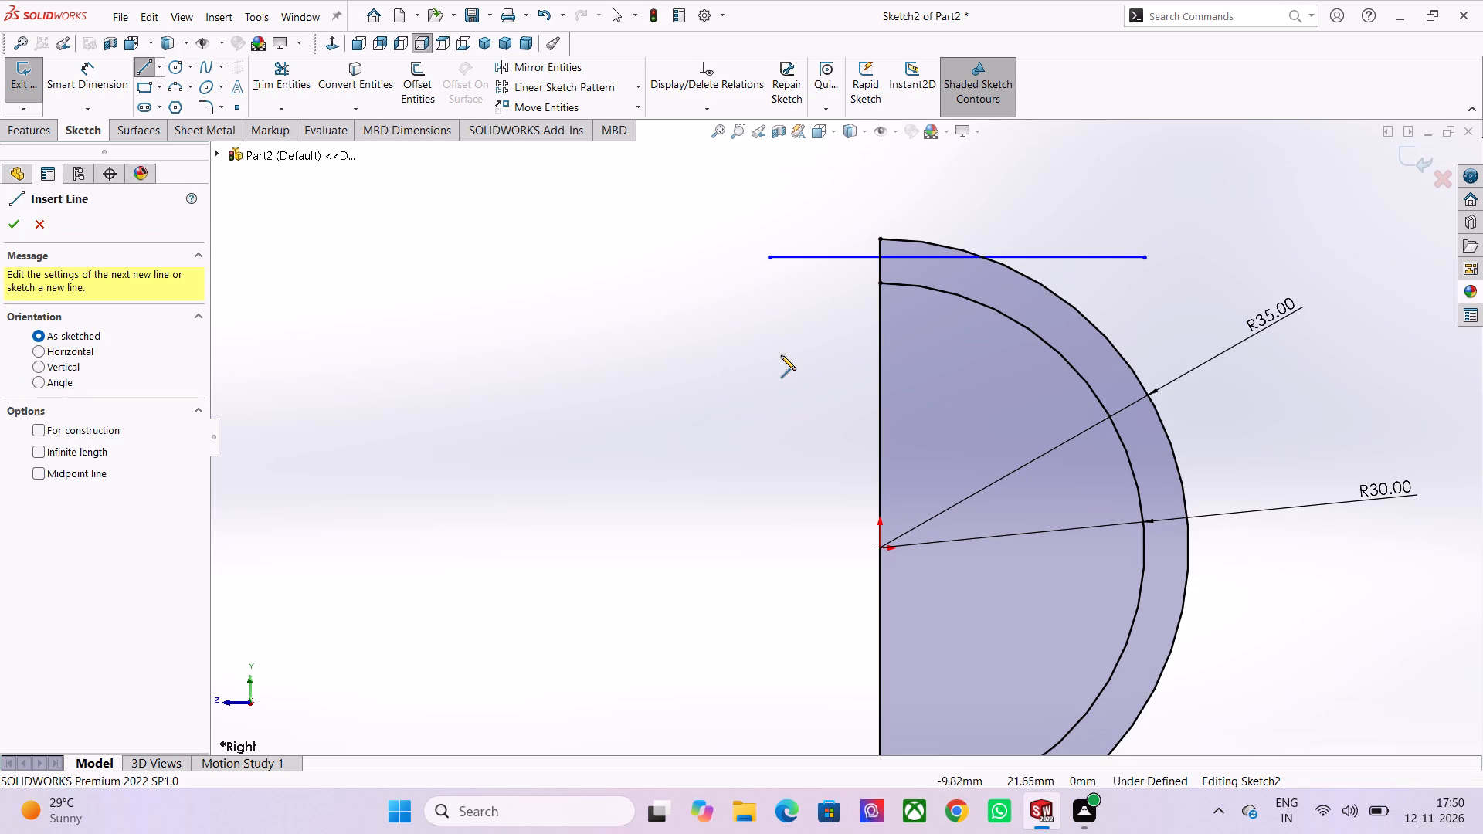
pyautogui.click(769, 352)
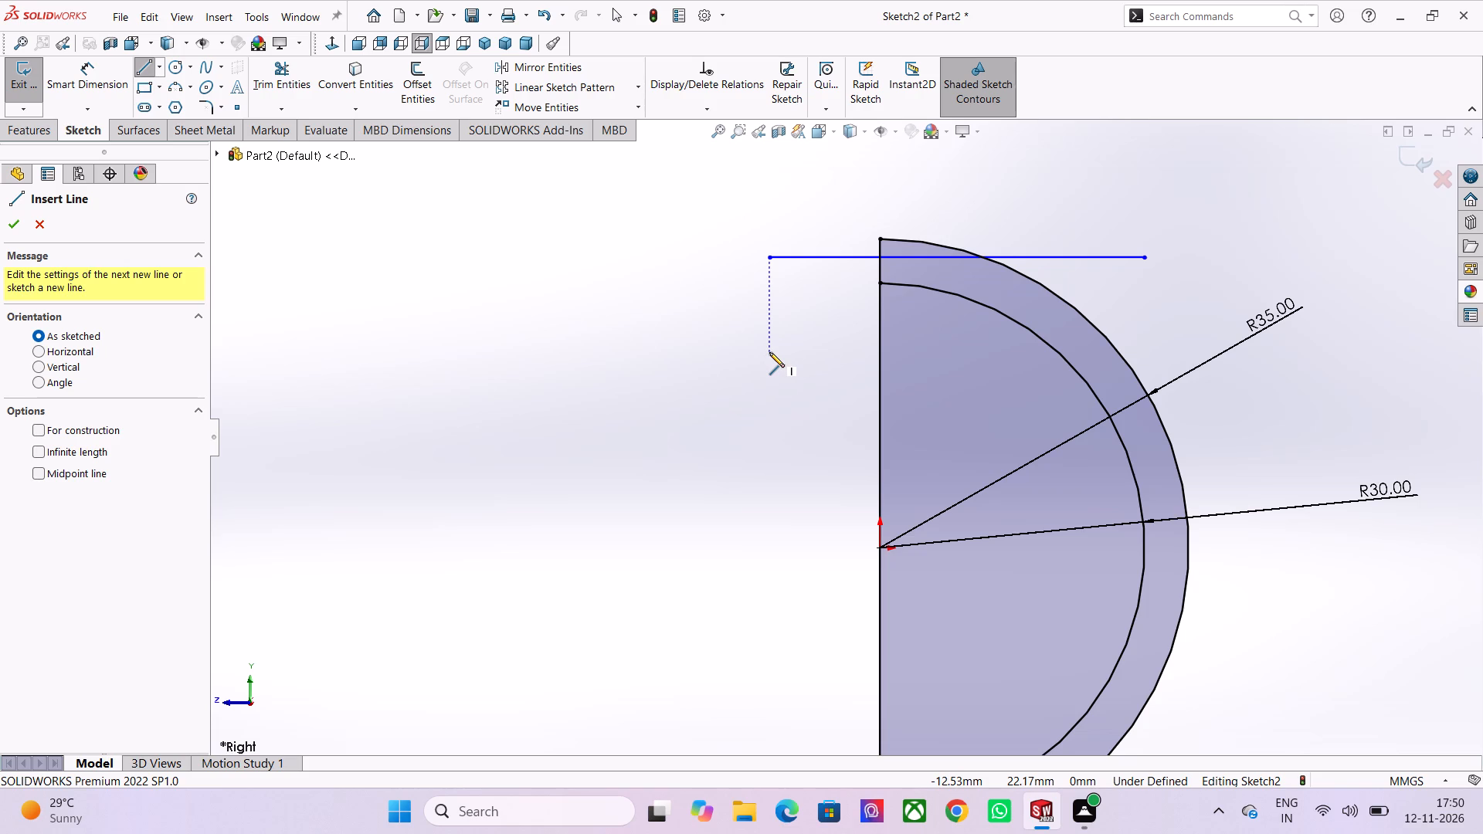
pyautogui.click(1145, 354)
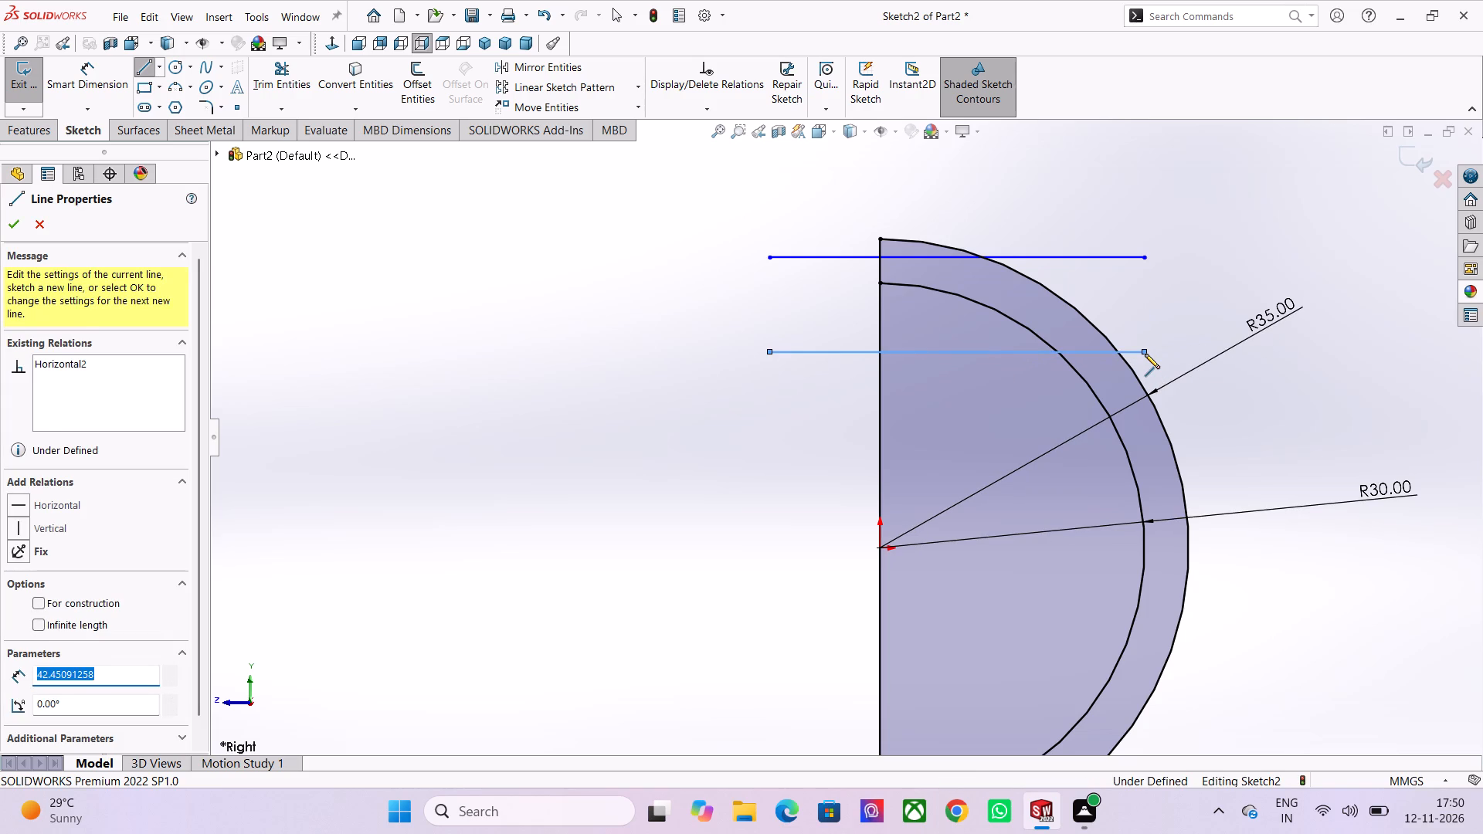
pyautogui.press('Escape')
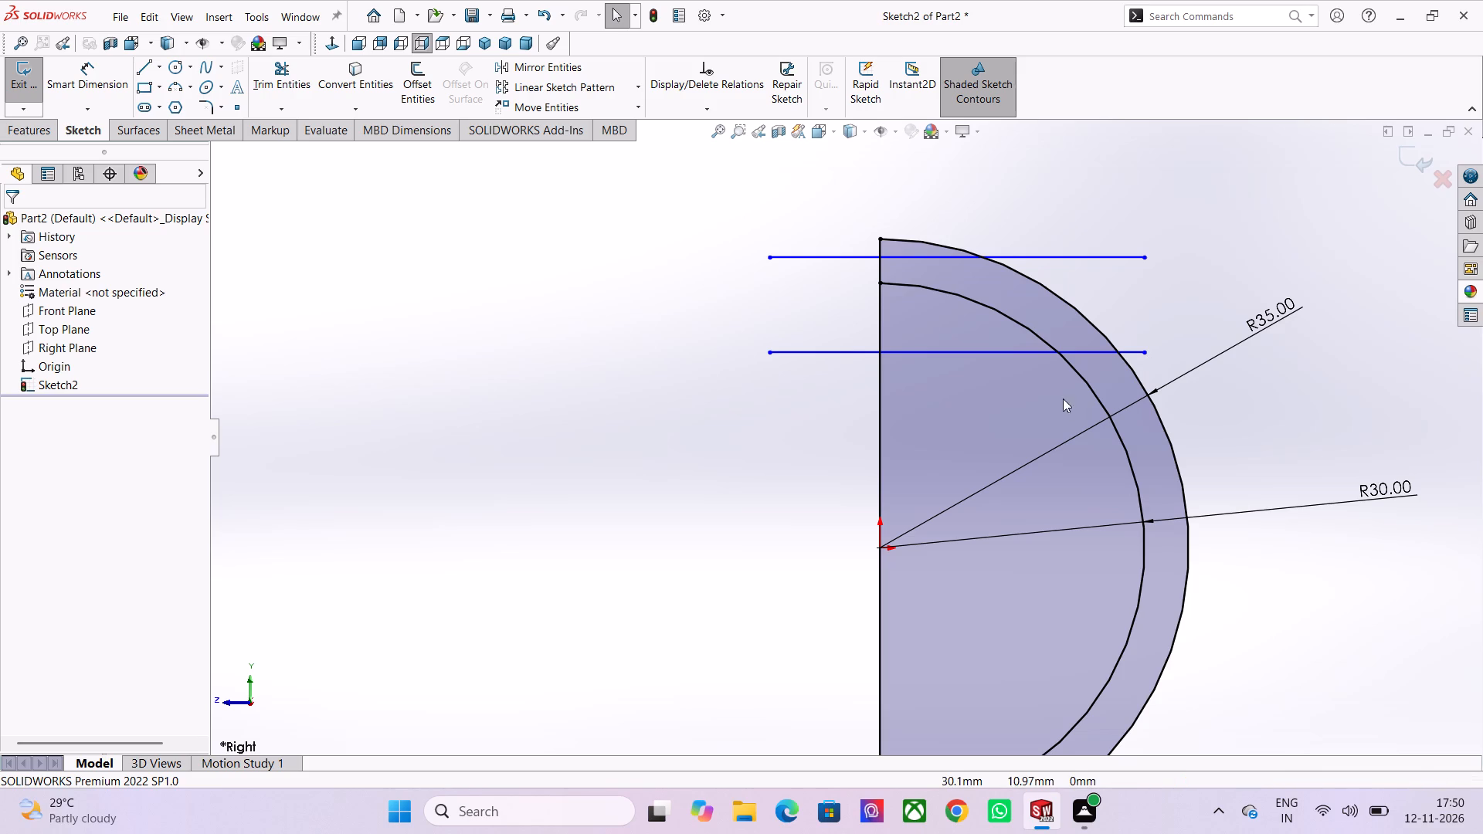
# Apply a horizontal relation to each of the two lines crossing the upper part of the profile.
pyautogui.click(1020, 352)
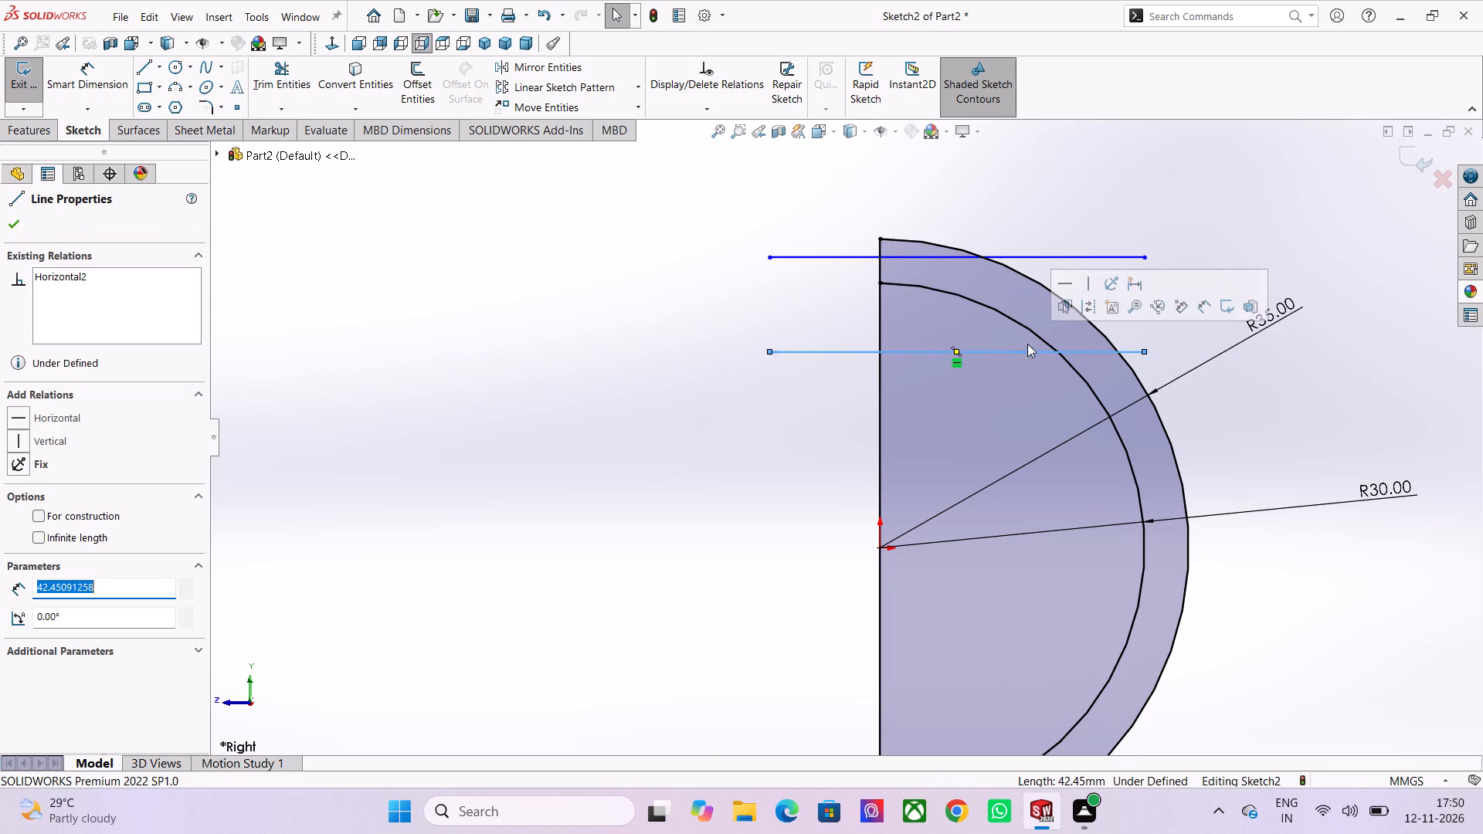
pyautogui.click(1060, 285)
pyautogui.click(1060, 261)
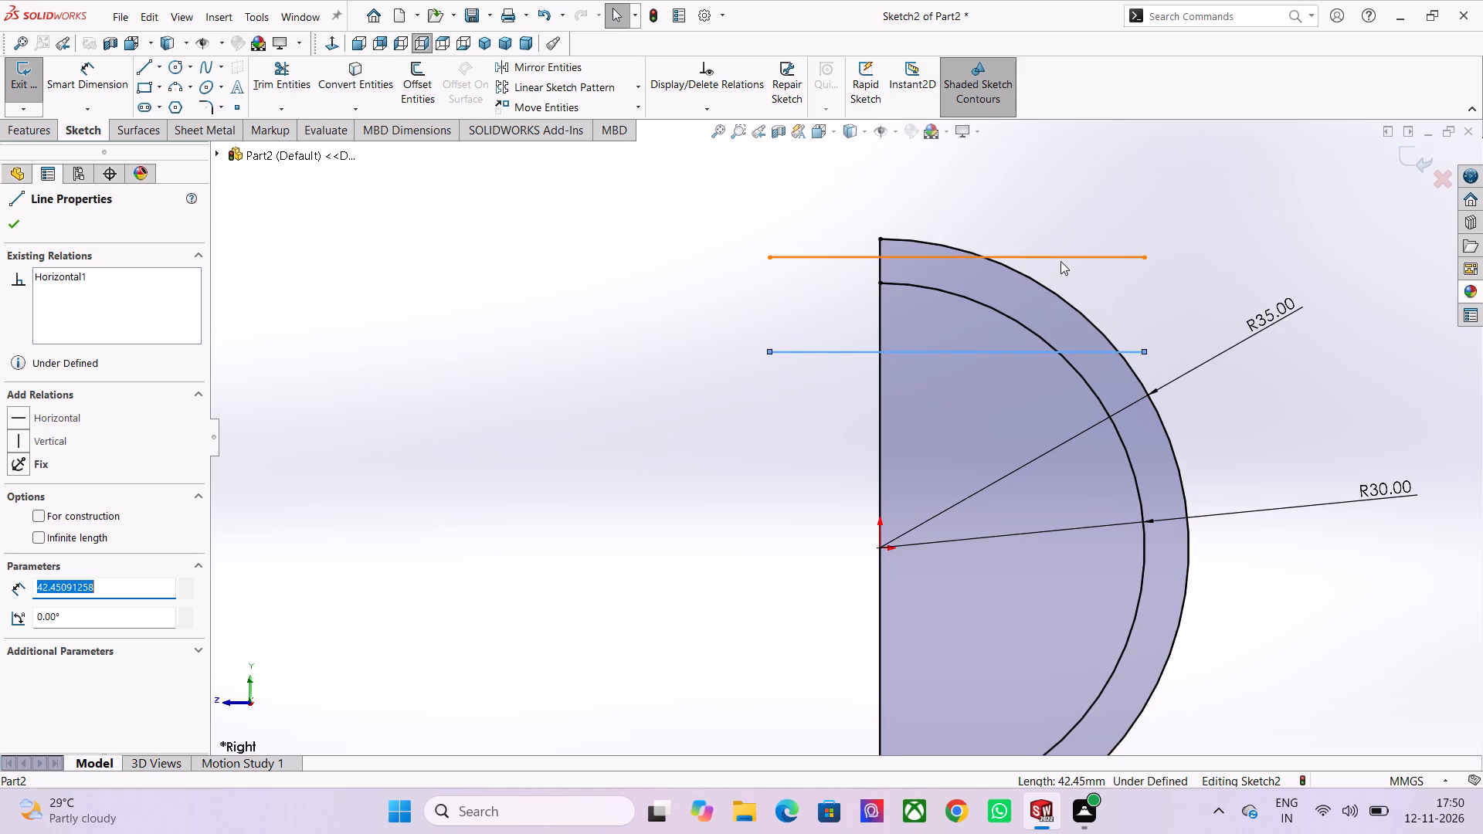
pyautogui.click(1101, 192)
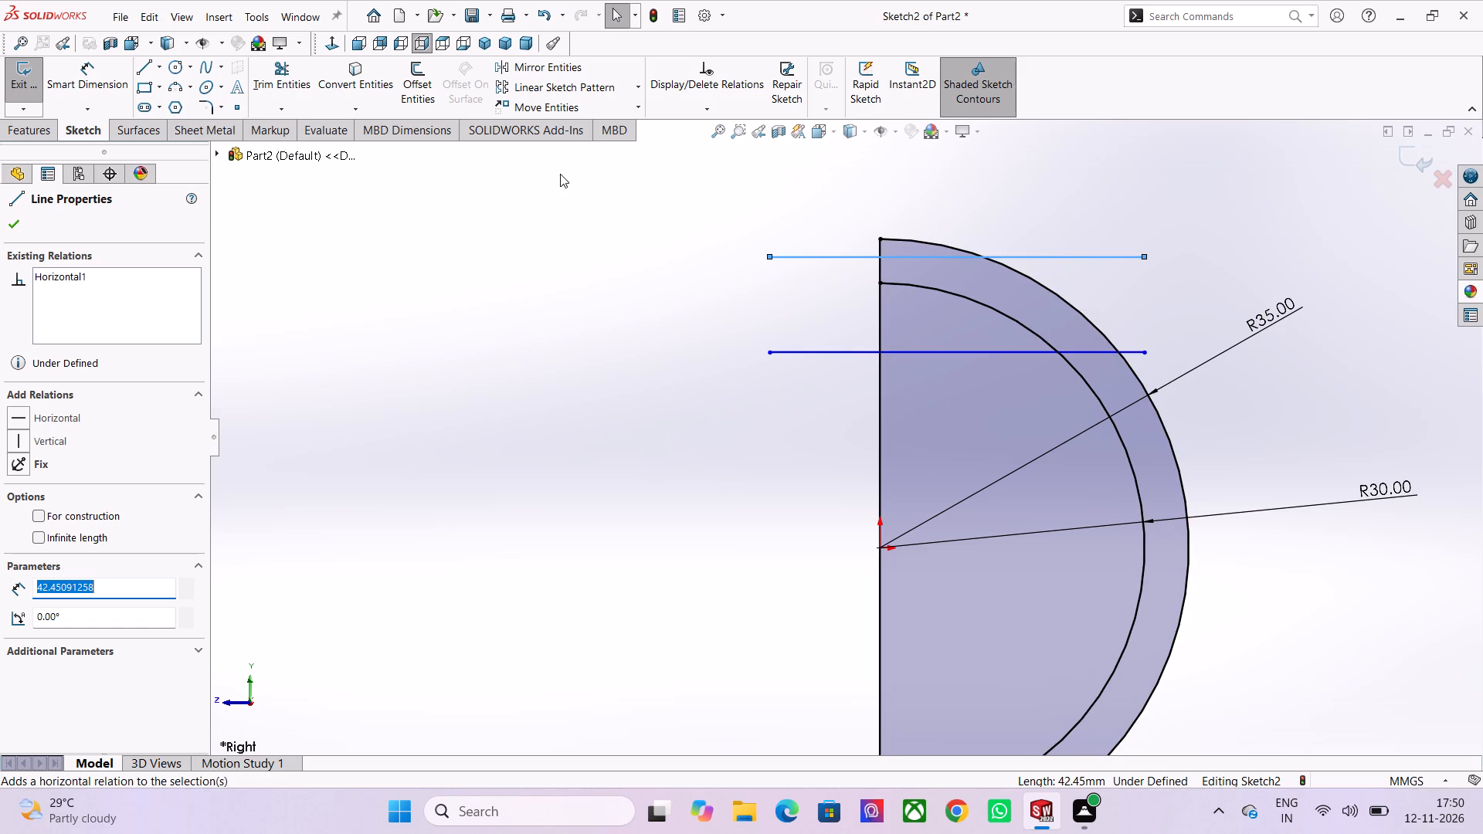
# Draw a horizontal centerline about 31 mm long through the origin, crossing the vertical line of the half-circle profile.
pyautogui.click(161, 69)
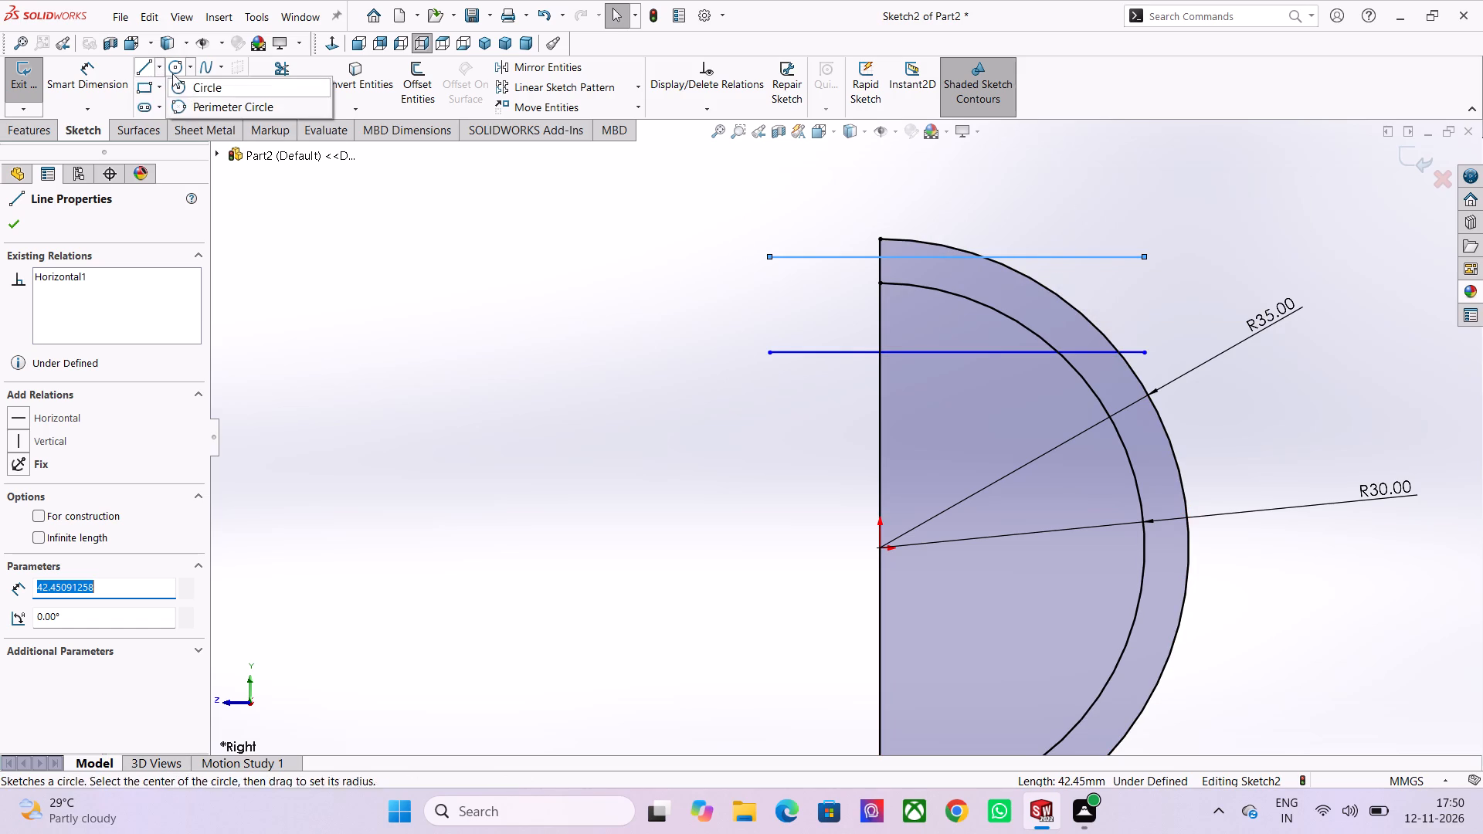
pyautogui.click(171, 100)
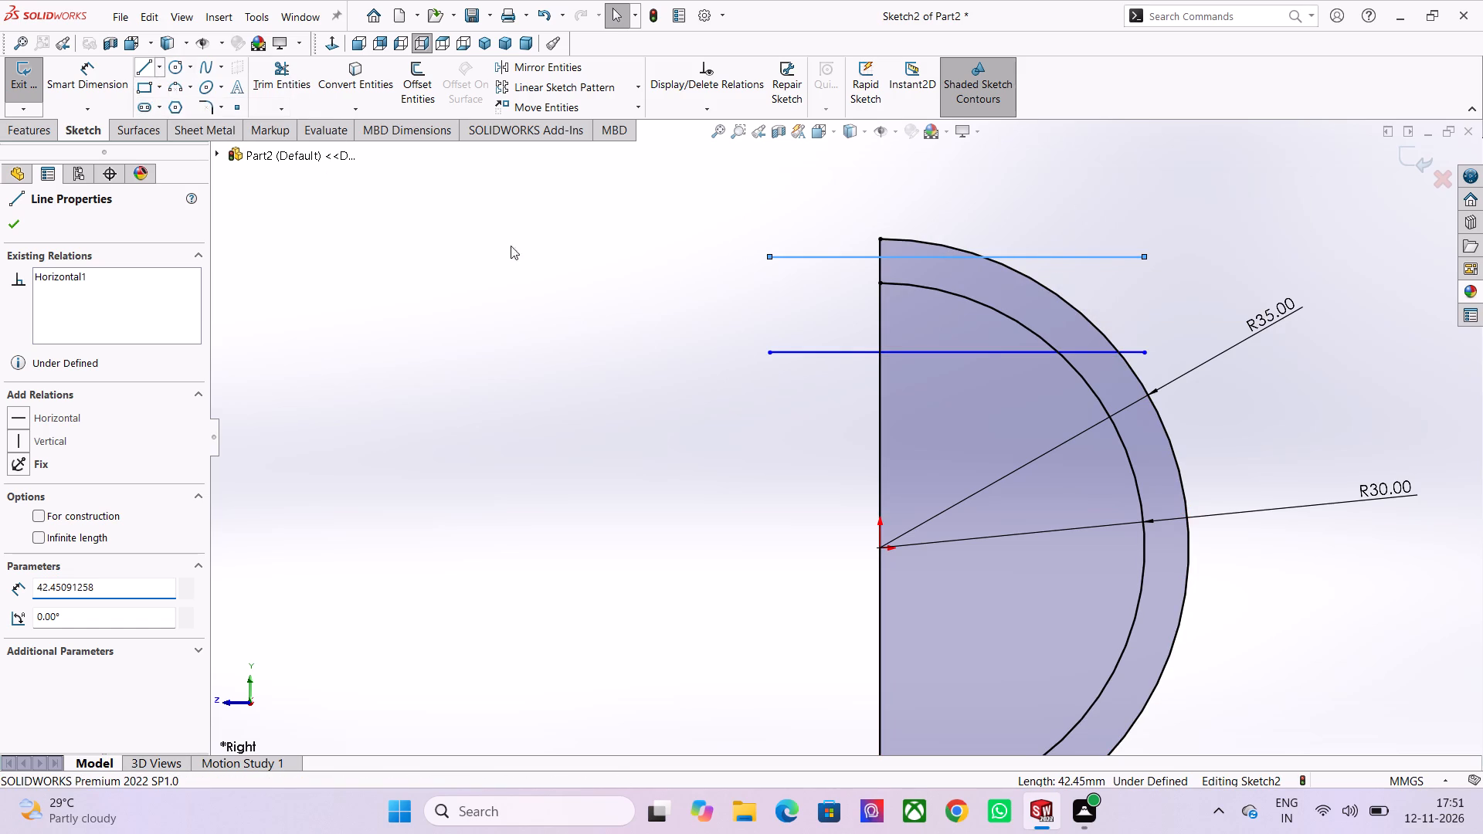
pyautogui.click(763, 549)
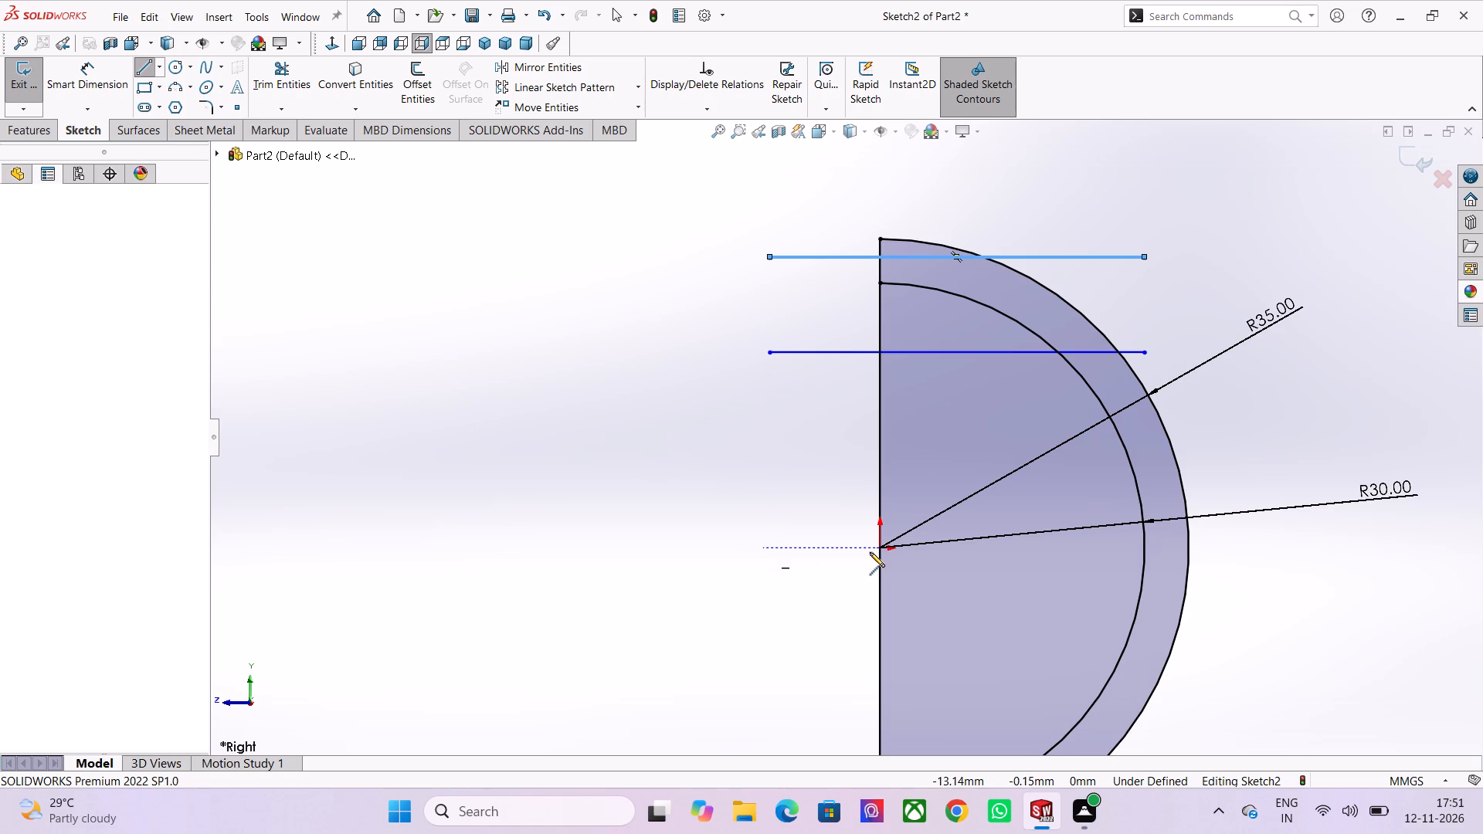
pyautogui.click(1036, 550)
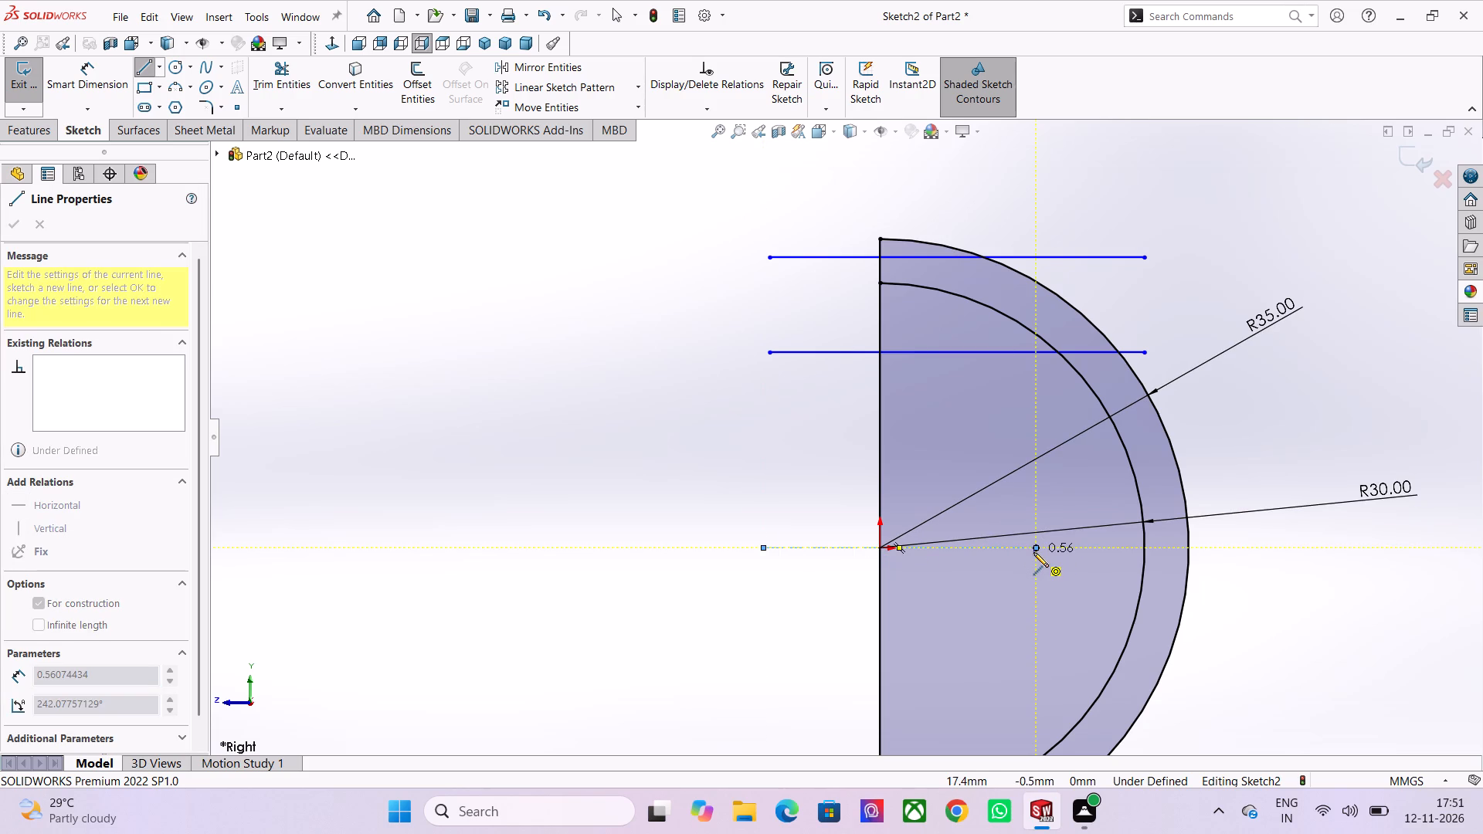
pyautogui.press('Escape')
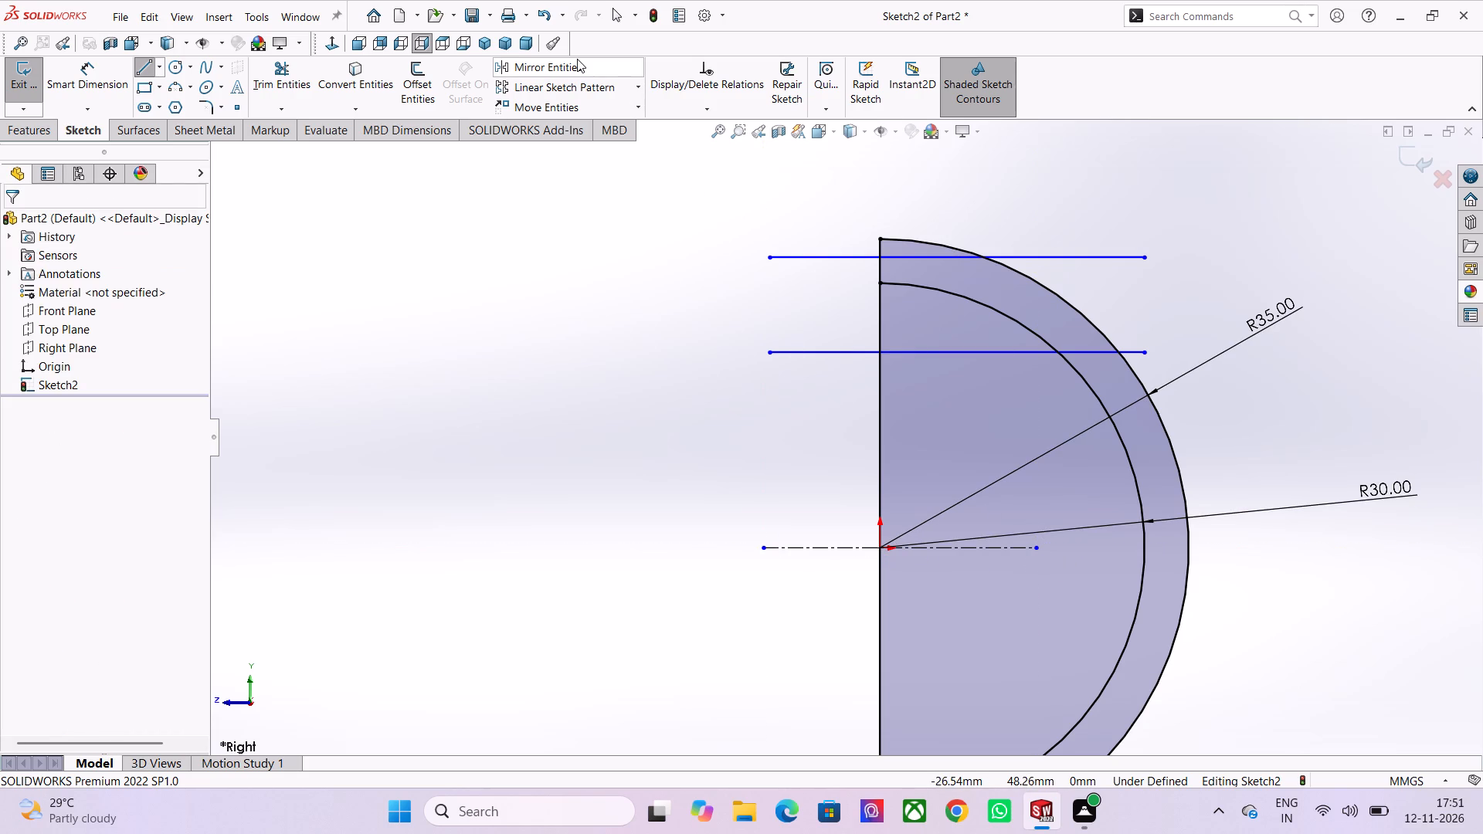
# Mirror the two horizontal lines in the upper part of the profile about the horizontal centerline, keeping the originals.
pyautogui.click(577, 59)
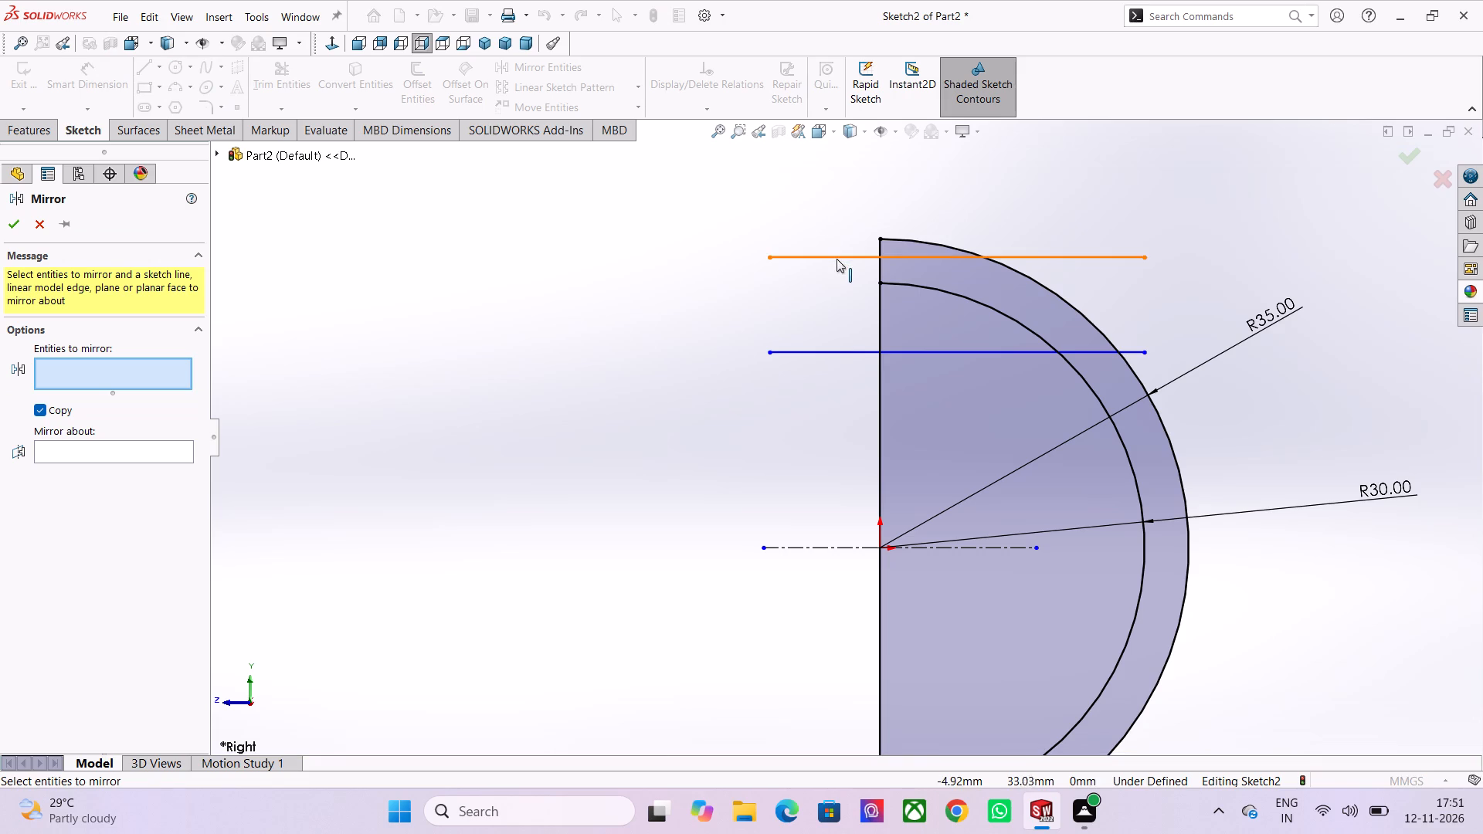
pyautogui.click(837, 259)
pyautogui.click(847, 351)
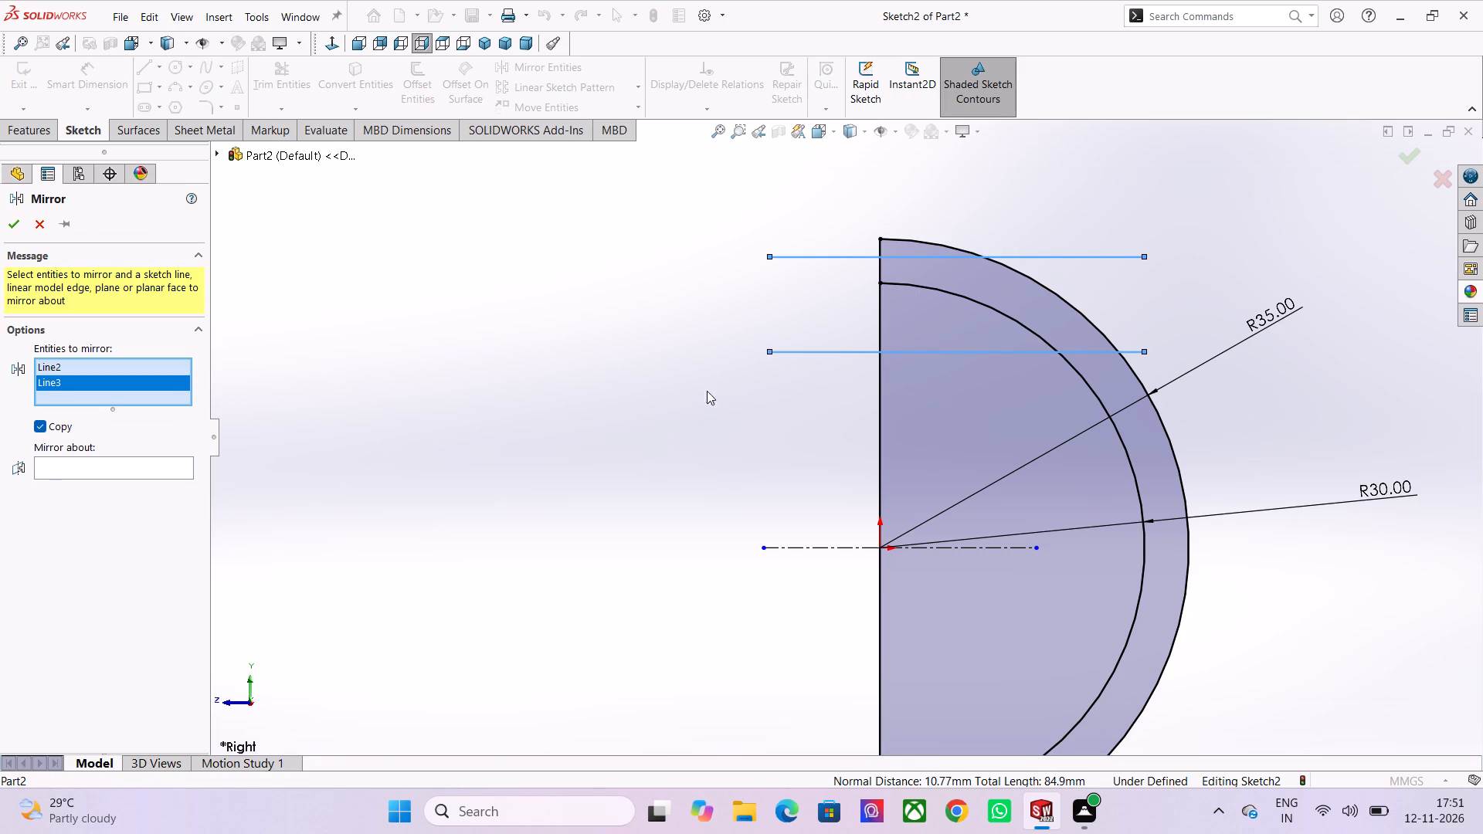
pyautogui.click(85, 472)
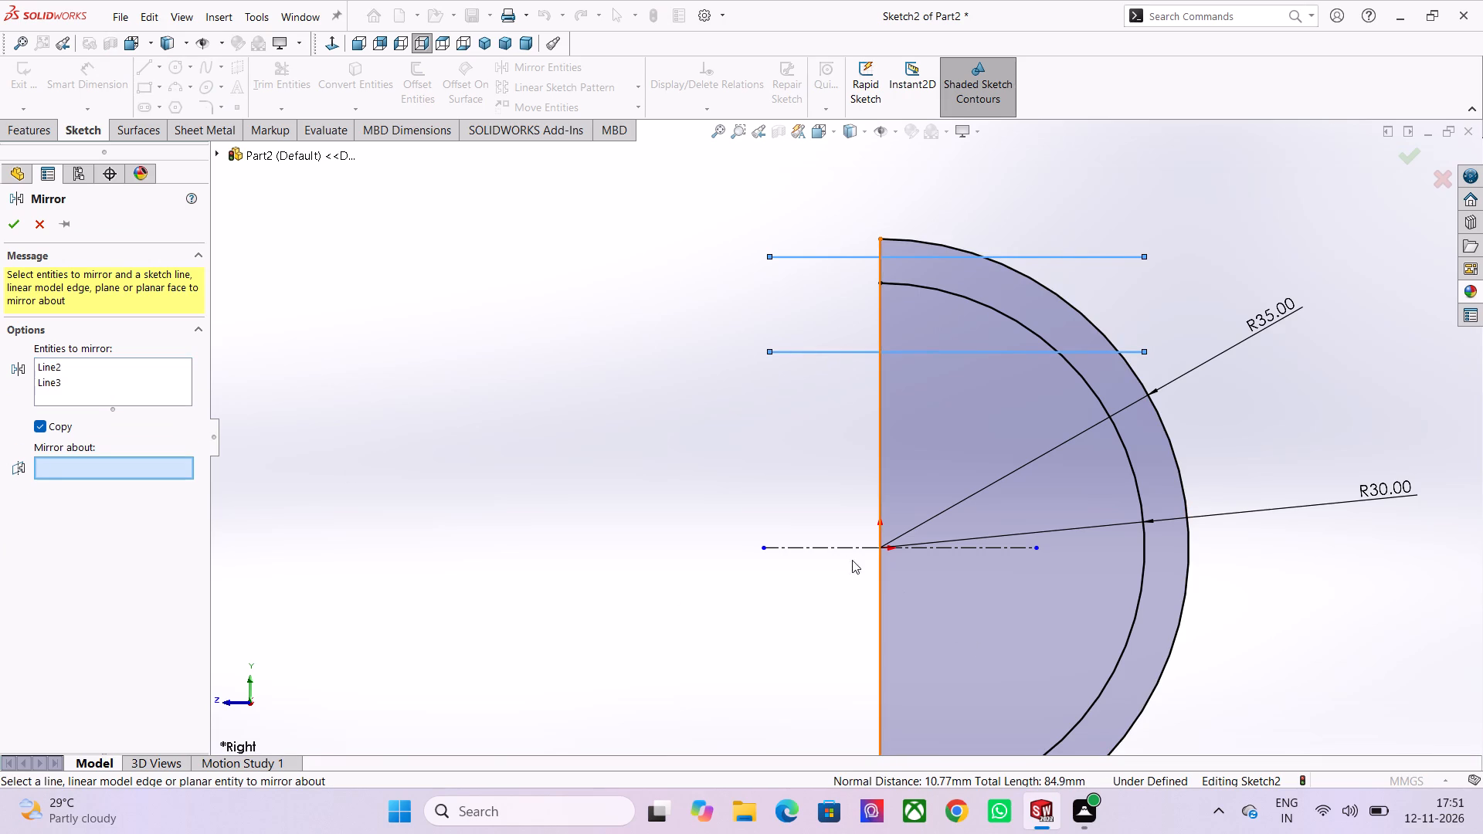
pyautogui.click(833, 549)
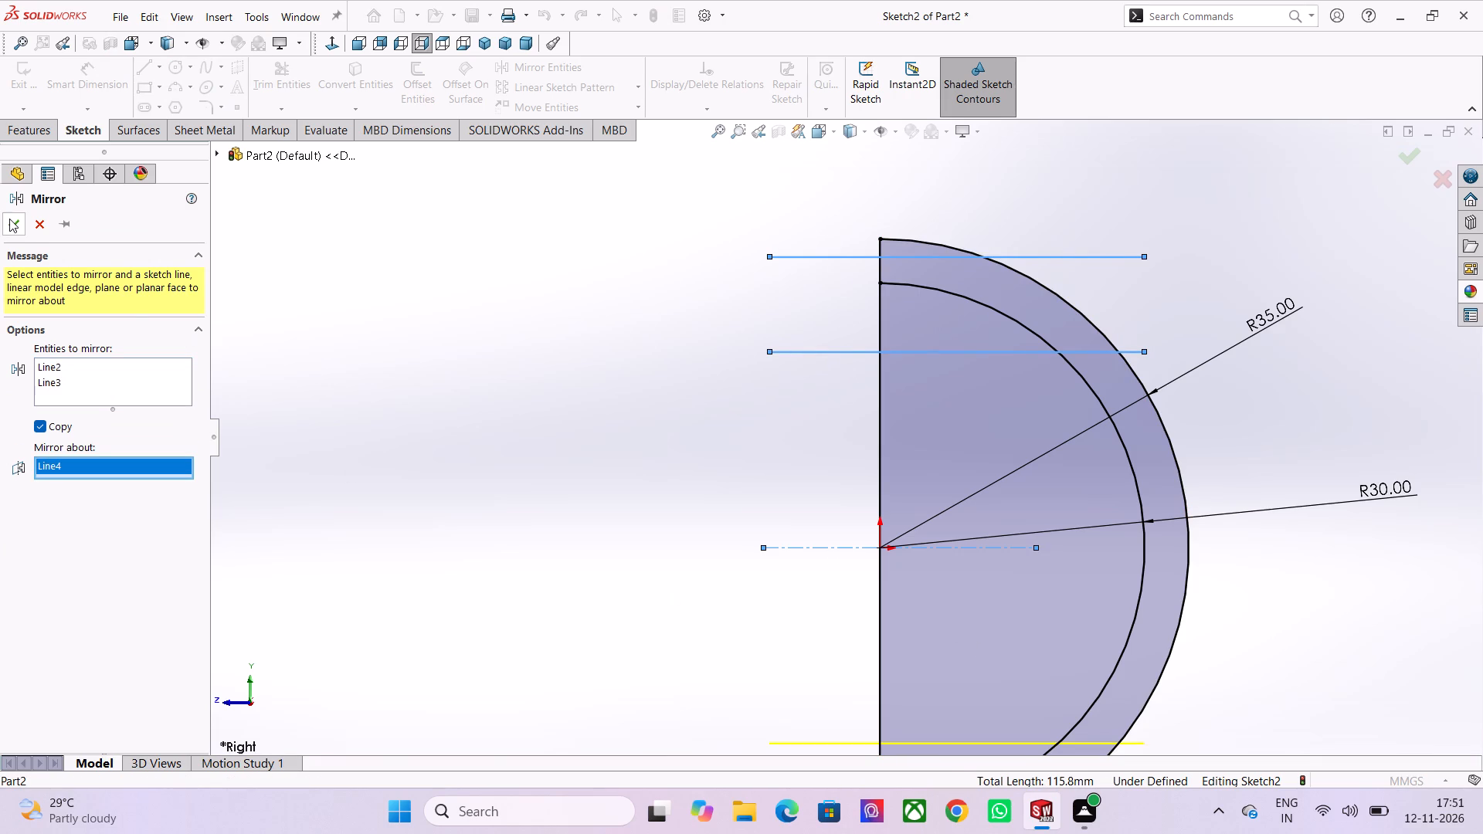
pyautogui.click(9, 219)
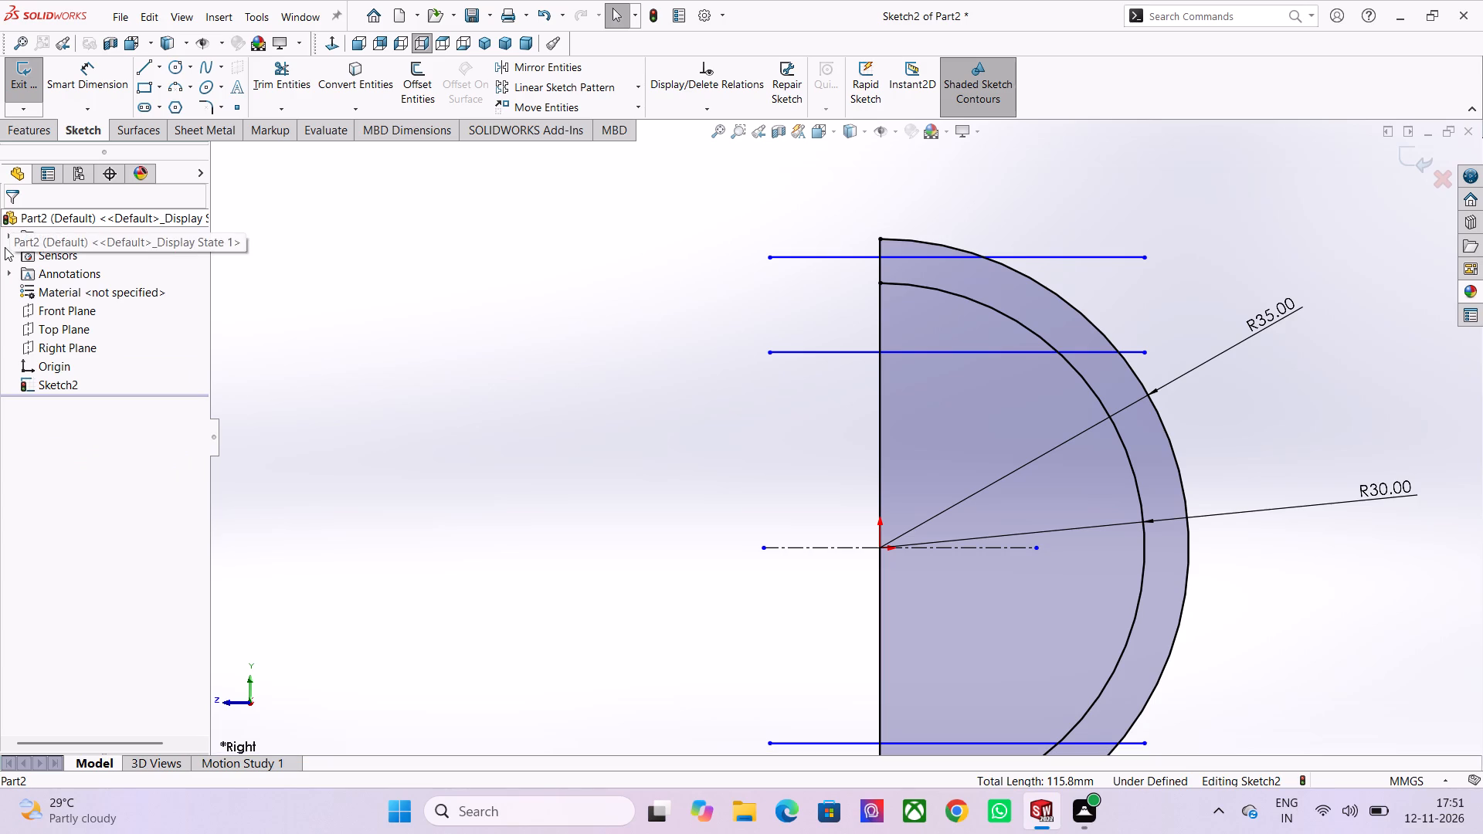
# Dimension the distance between the outer pair of horizontal lines as 62 mm.
pyautogui.scroll(-2, 415, 341)
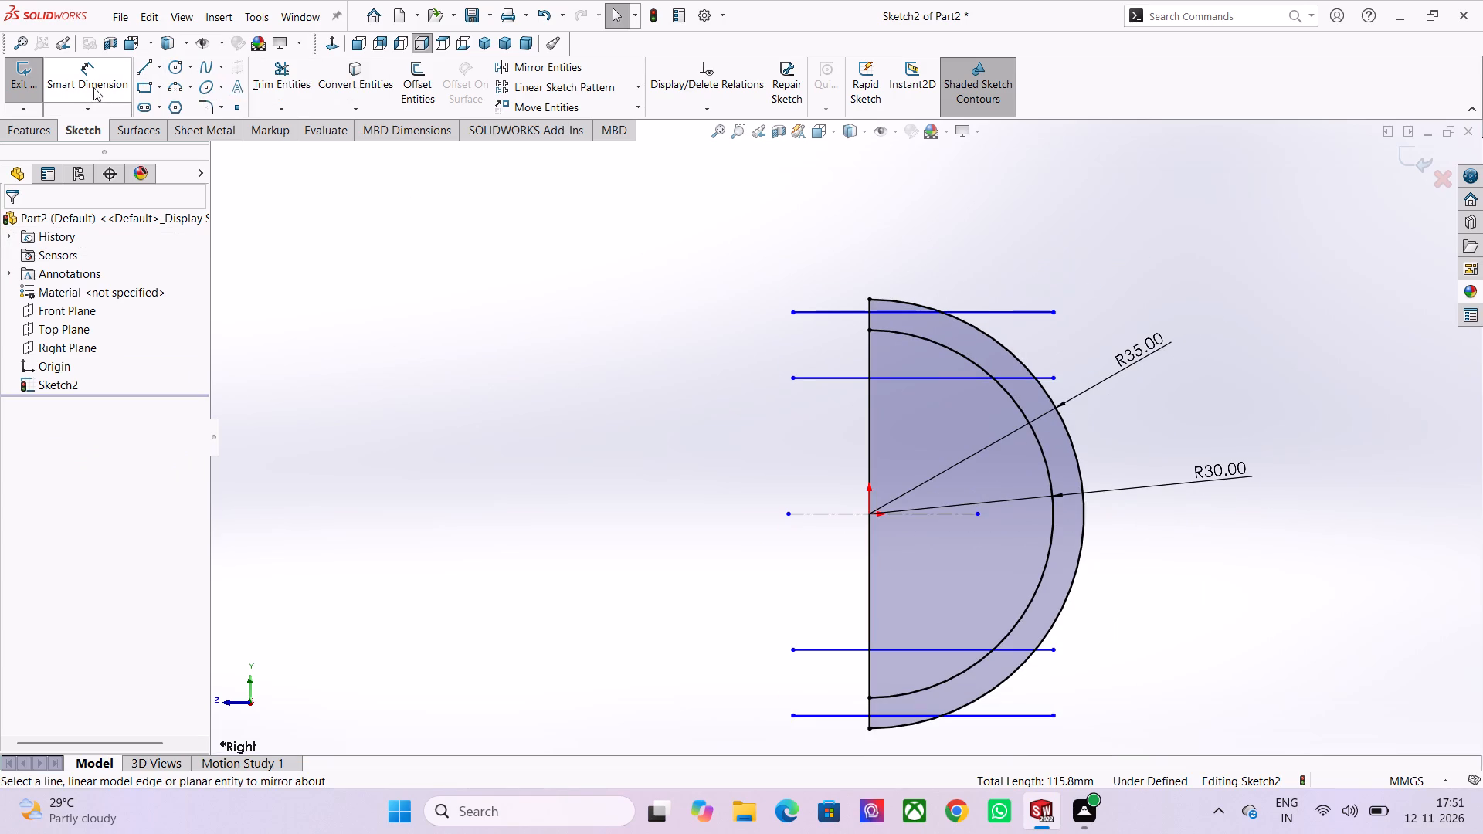
pyautogui.click(93, 87)
pyautogui.click(818, 310)
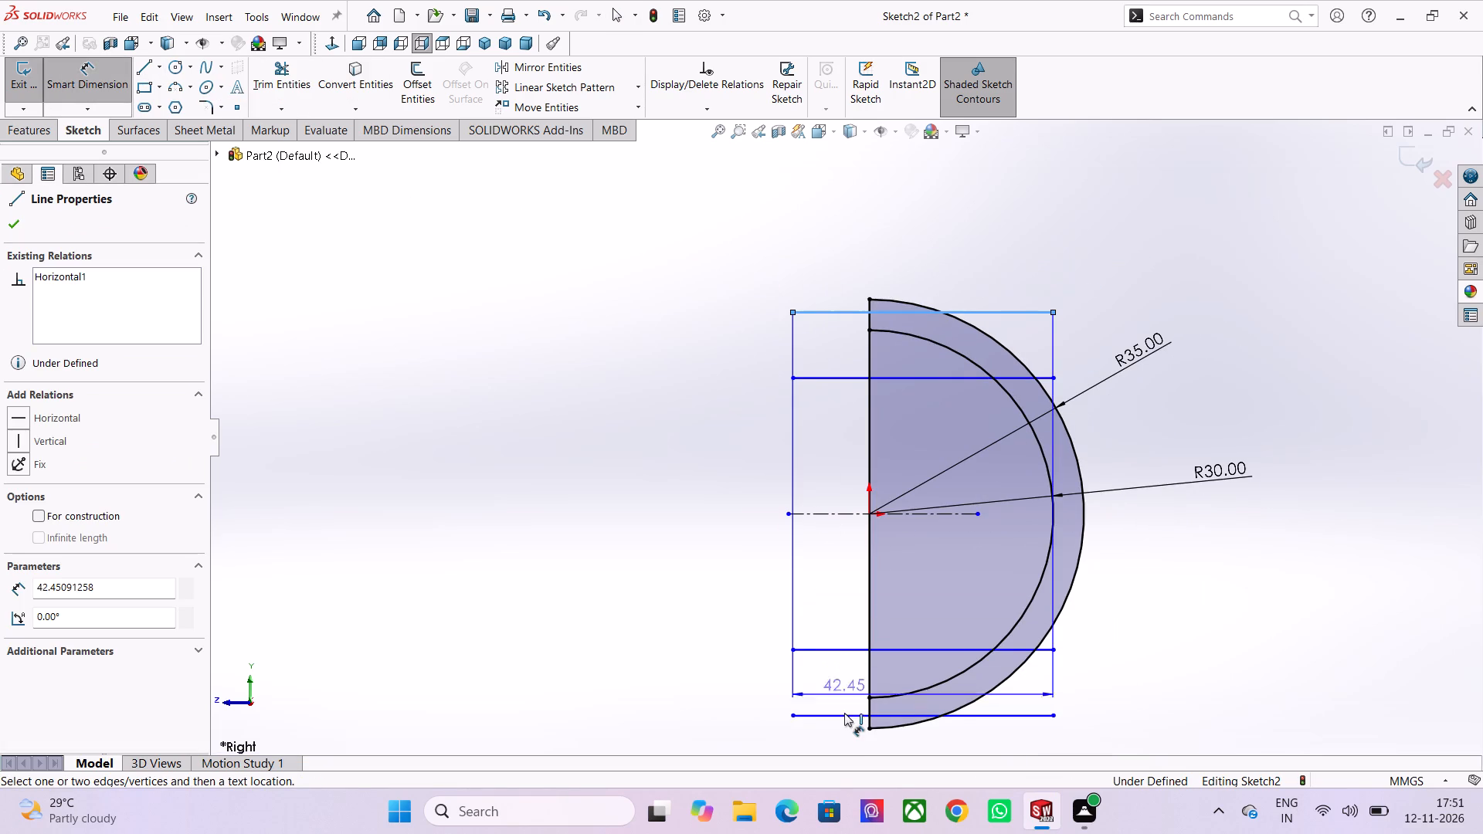
pyautogui.click(844, 715)
pyautogui.click(636, 644)
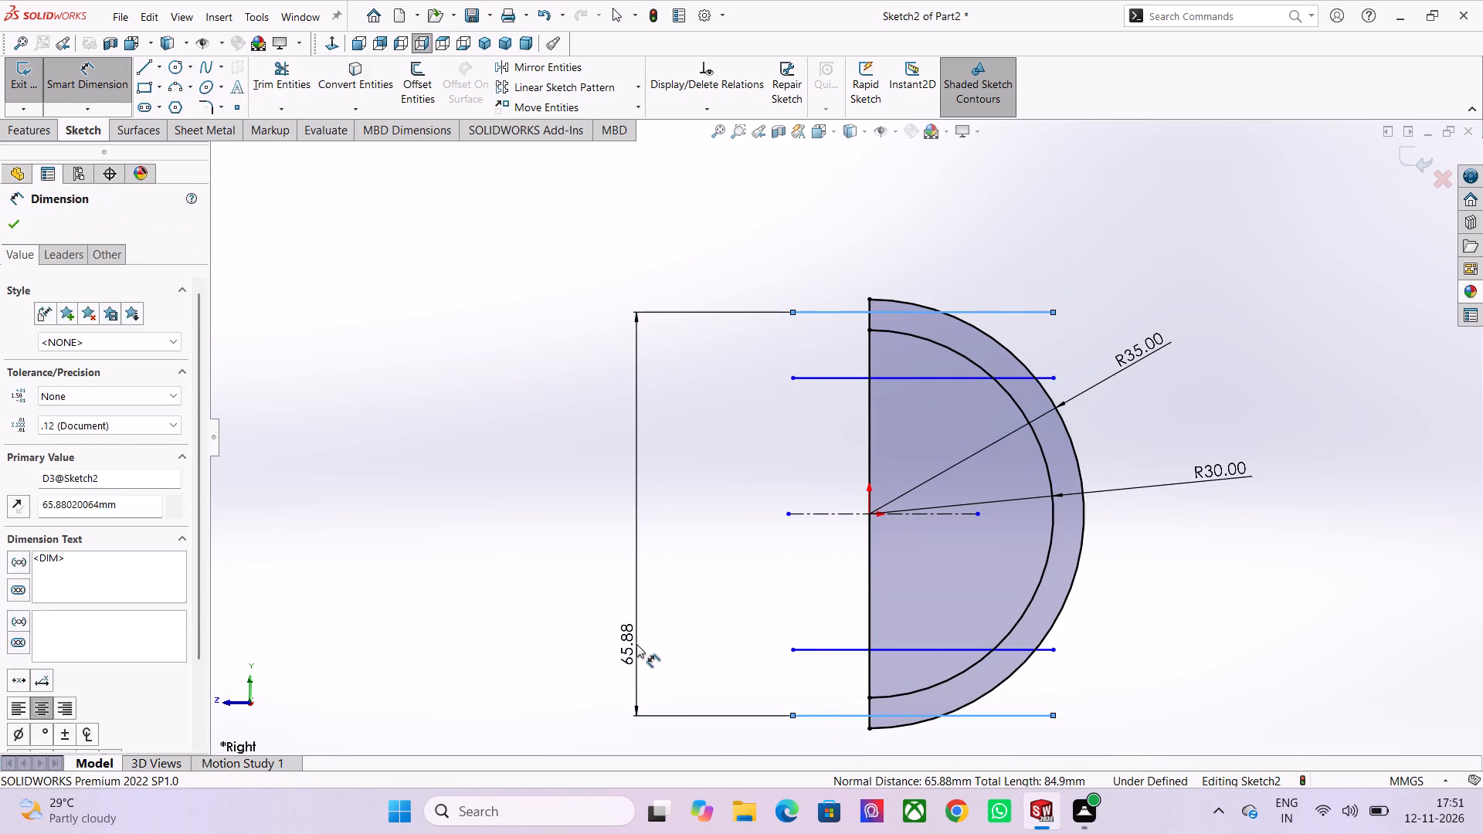
pyautogui.write('62')
pyautogui.press('Return')
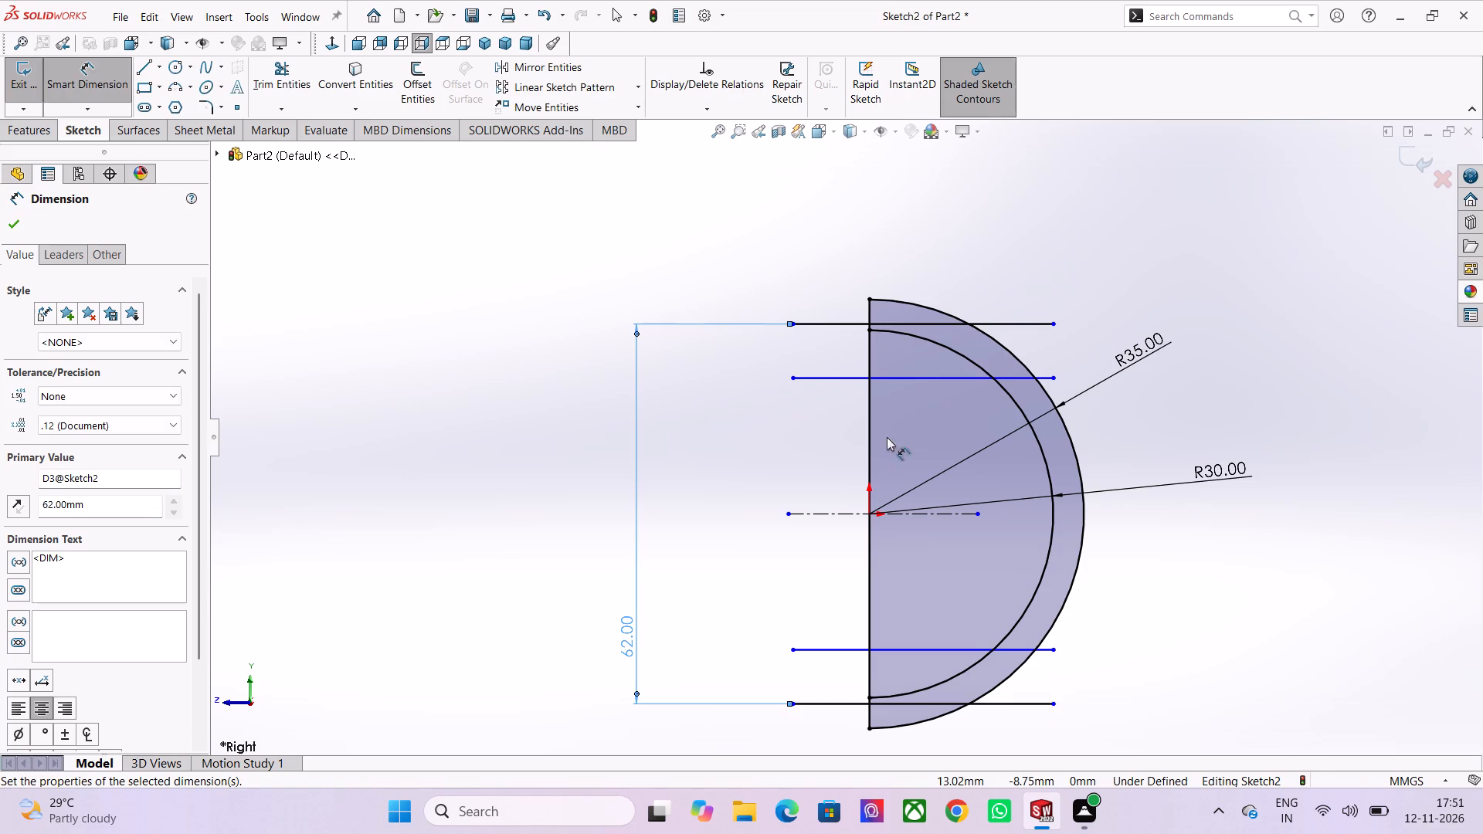
# Dimension the distance between the inner pair of horizontal lines as 40 mm.
pyautogui.click(823, 379)
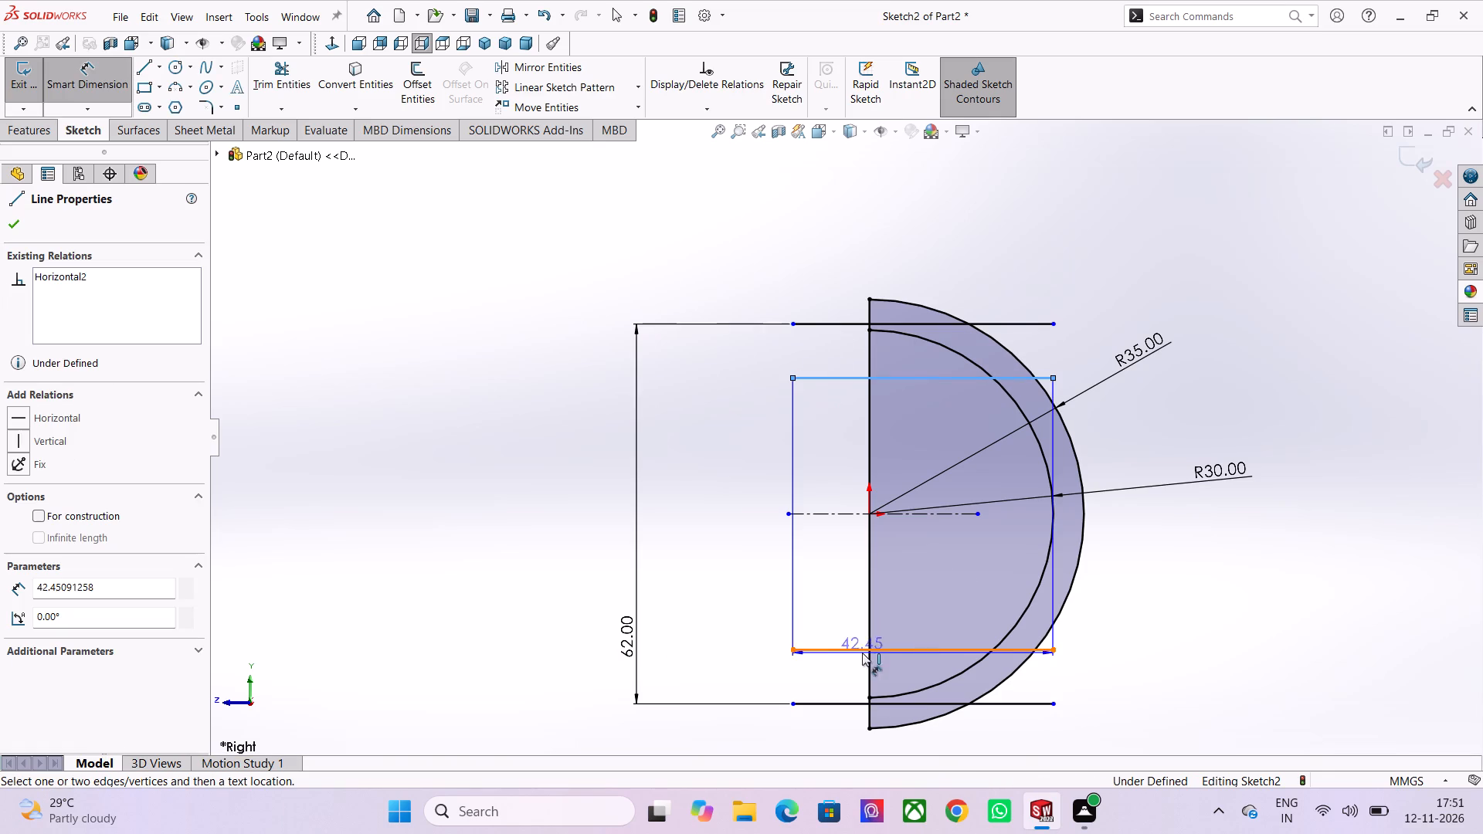
pyautogui.click(852, 653)
pyautogui.click(715, 628)
pyautogui.write('40')
pyautogui.press('Return')
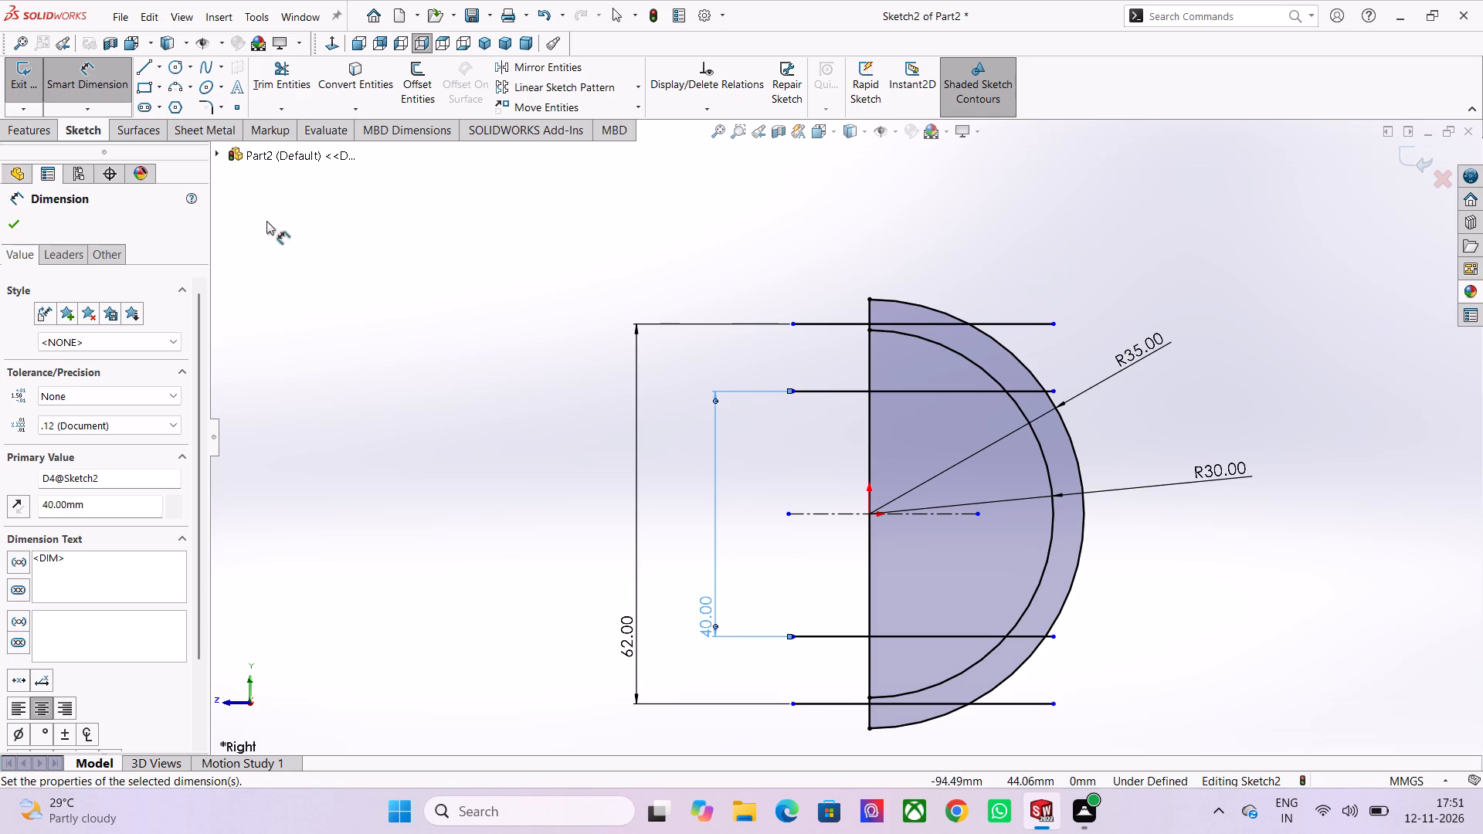
# Power-trim the parts of all four solid horizontal lines that extend left of the profile's vertical line.
pyautogui.click(277, 101)
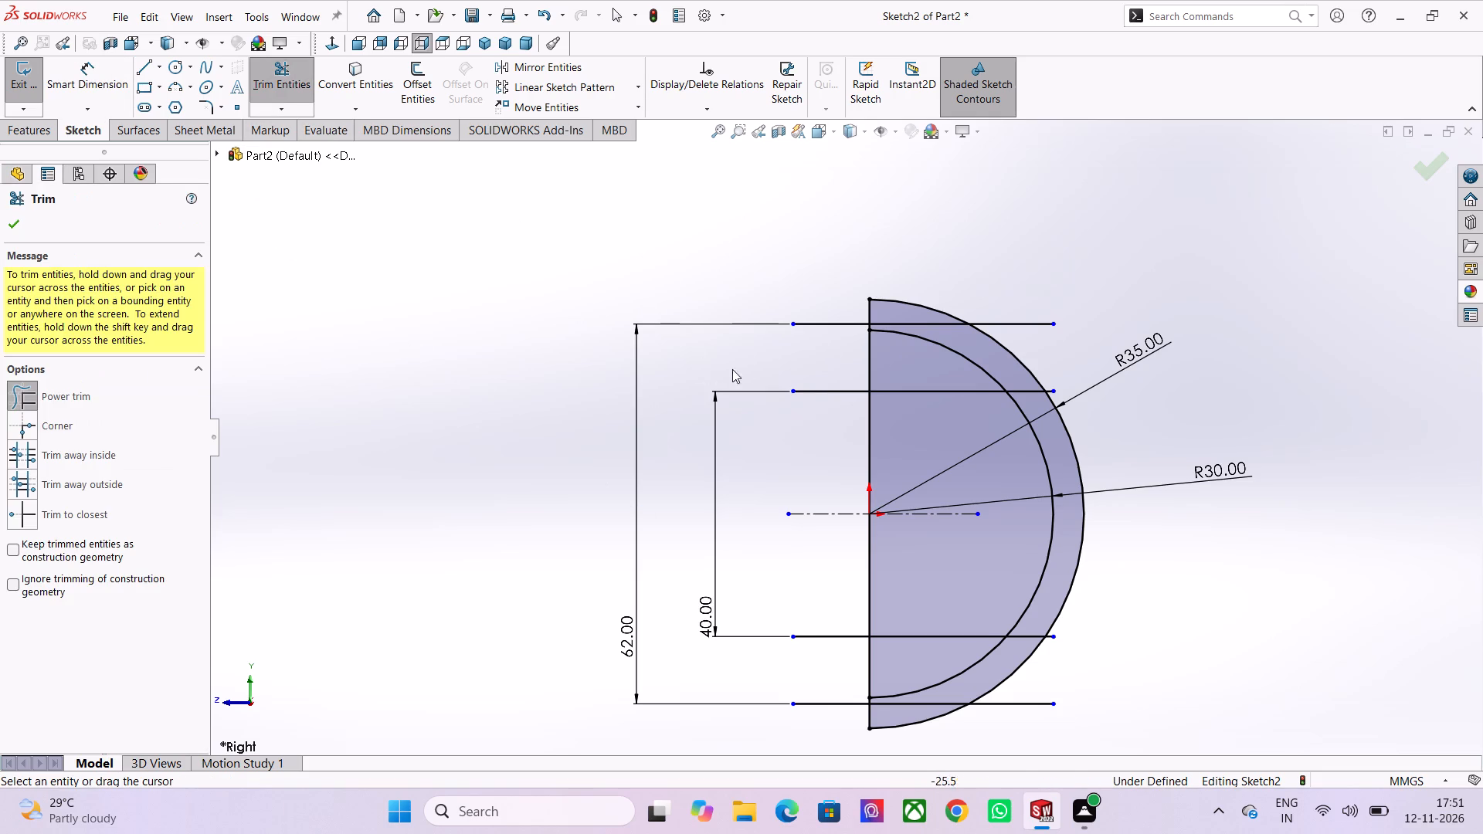
pyautogui.moveTo(827, 279); pyautogui.dragTo(833, 436)
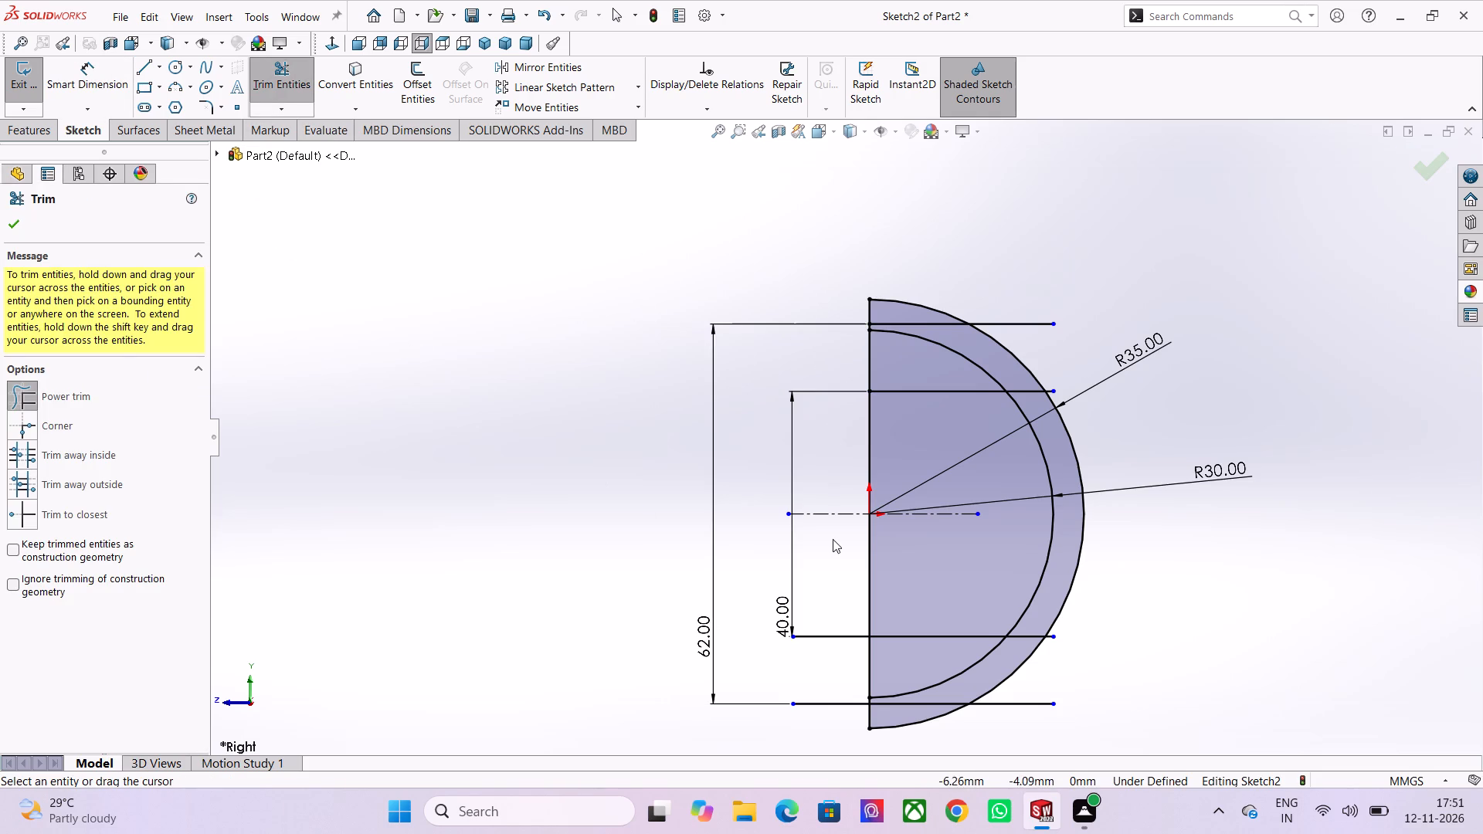
pyautogui.moveTo(829, 590); pyautogui.dragTo(836, 717)
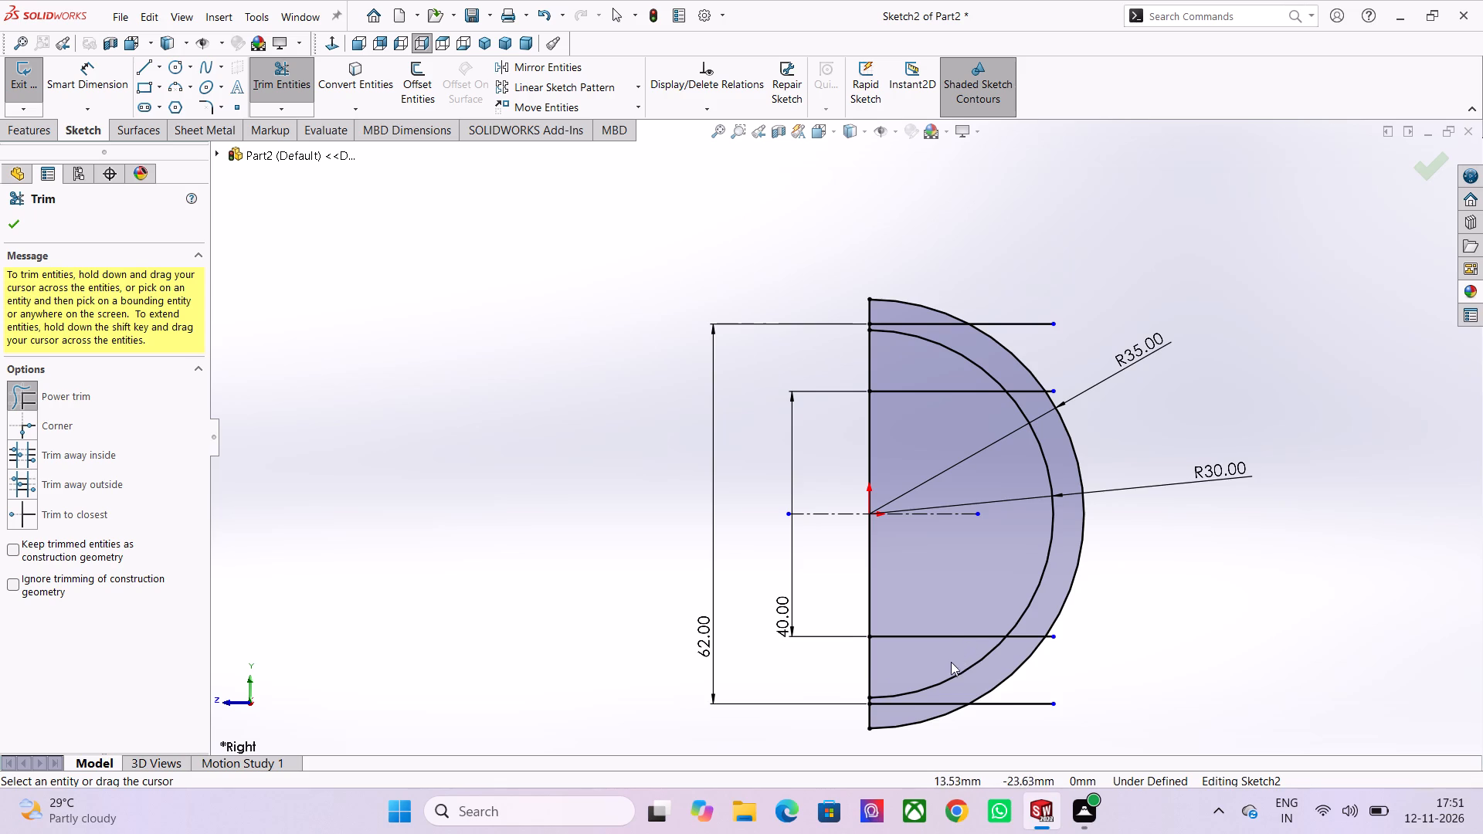
# Power-trim the vertical line and outer arc below the lowest horizontal line, plus that line's end beyond the outer arc.
pyautogui.scroll(2, 922, 714)
pyautogui.scroll(-2, 922, 714)
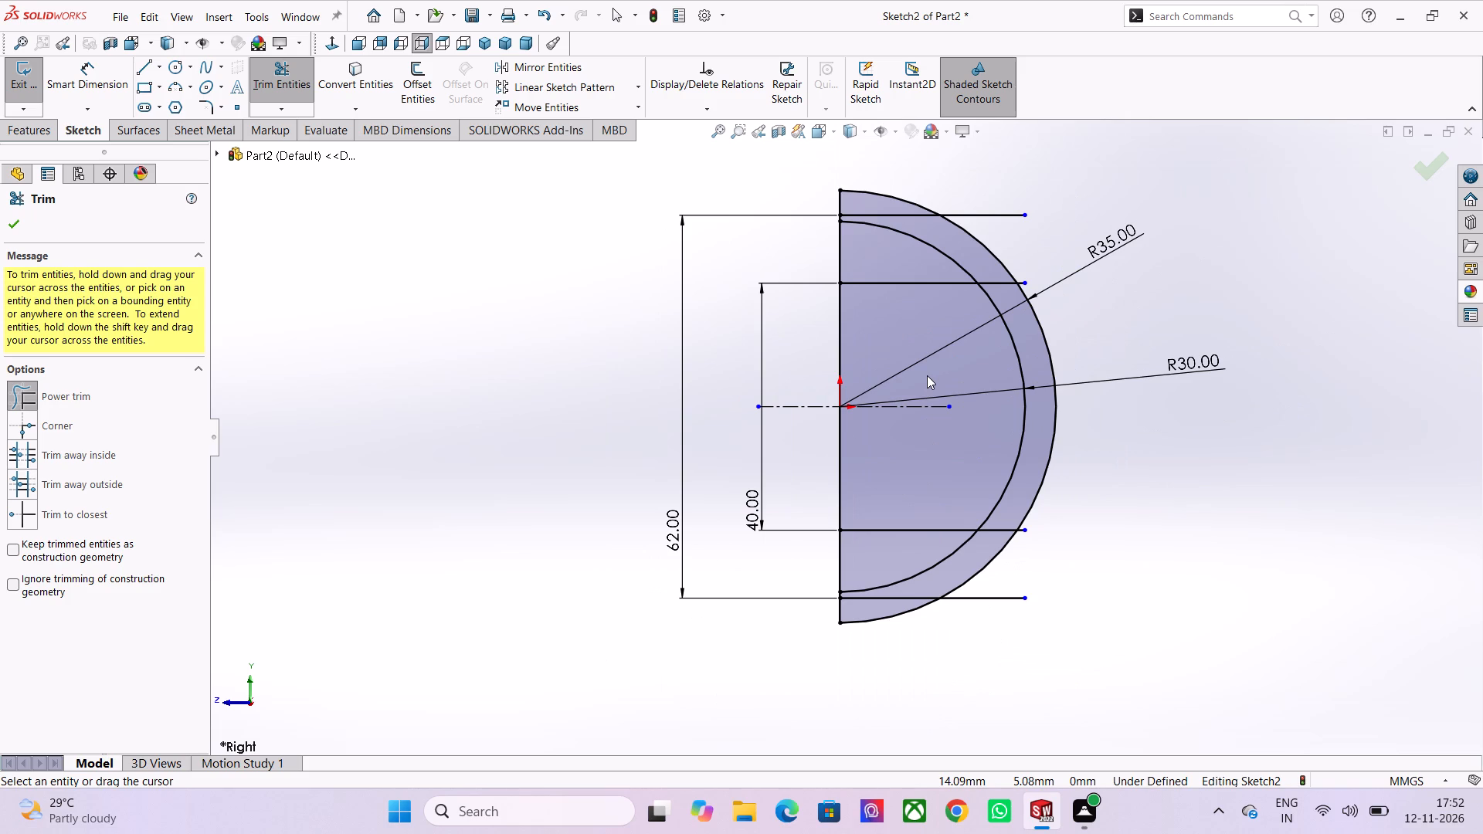
pyautogui.scroll(-1, 966, 300)
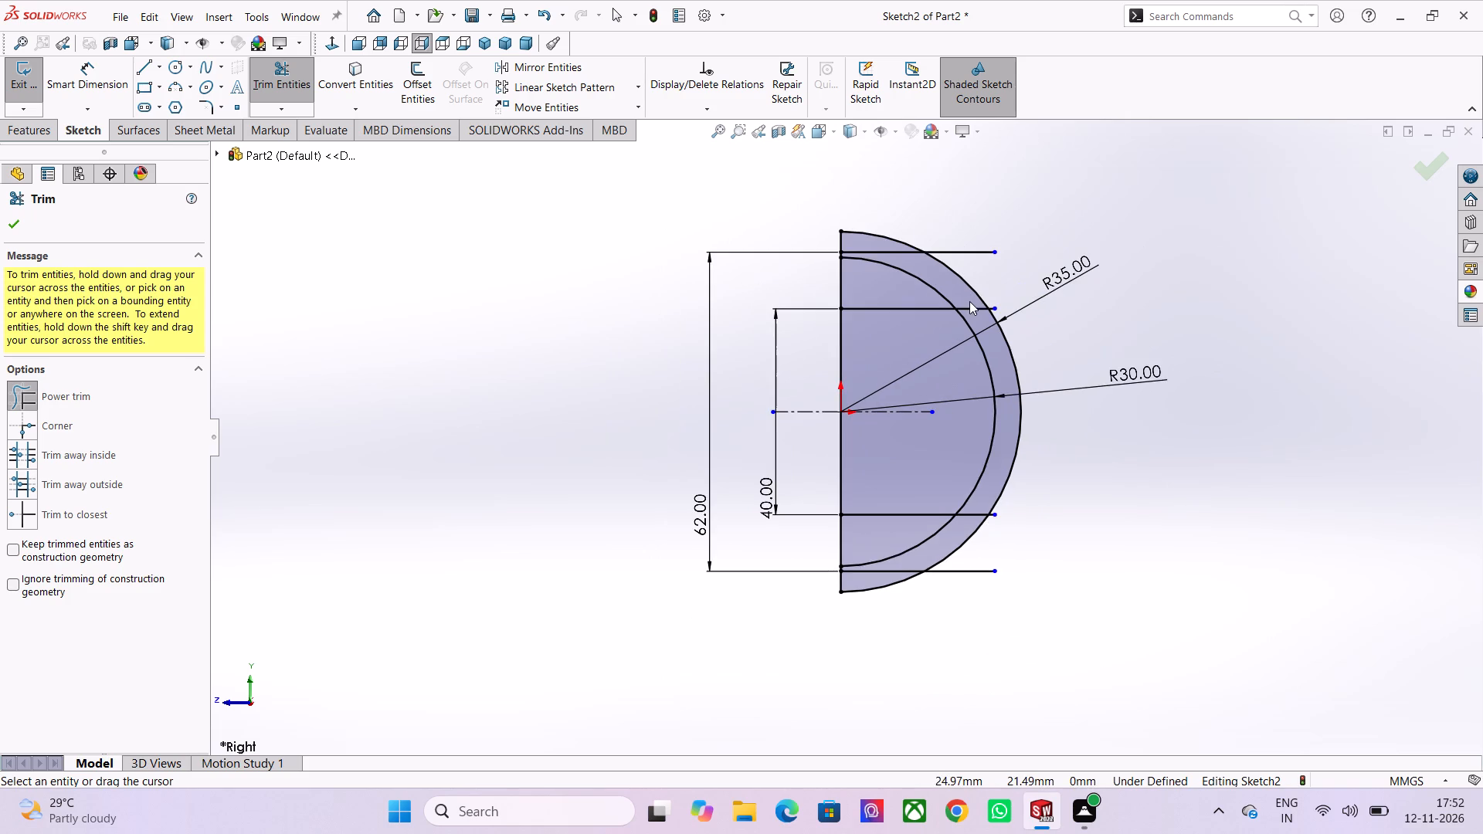
pyautogui.scroll(1, 969, 301)
pyautogui.scroll(-1, 937, 531)
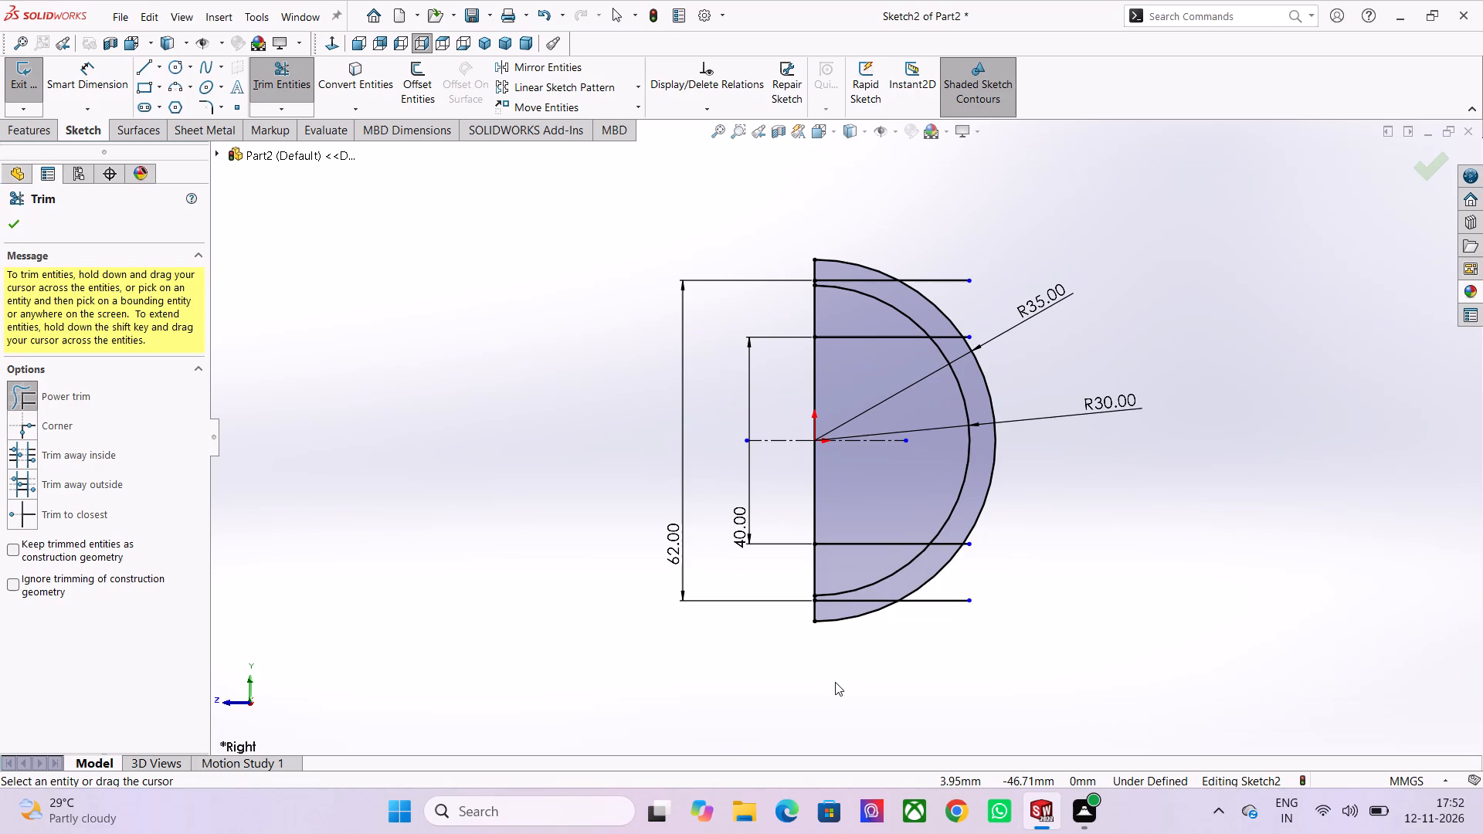
pyautogui.scroll(4, 901, 617)
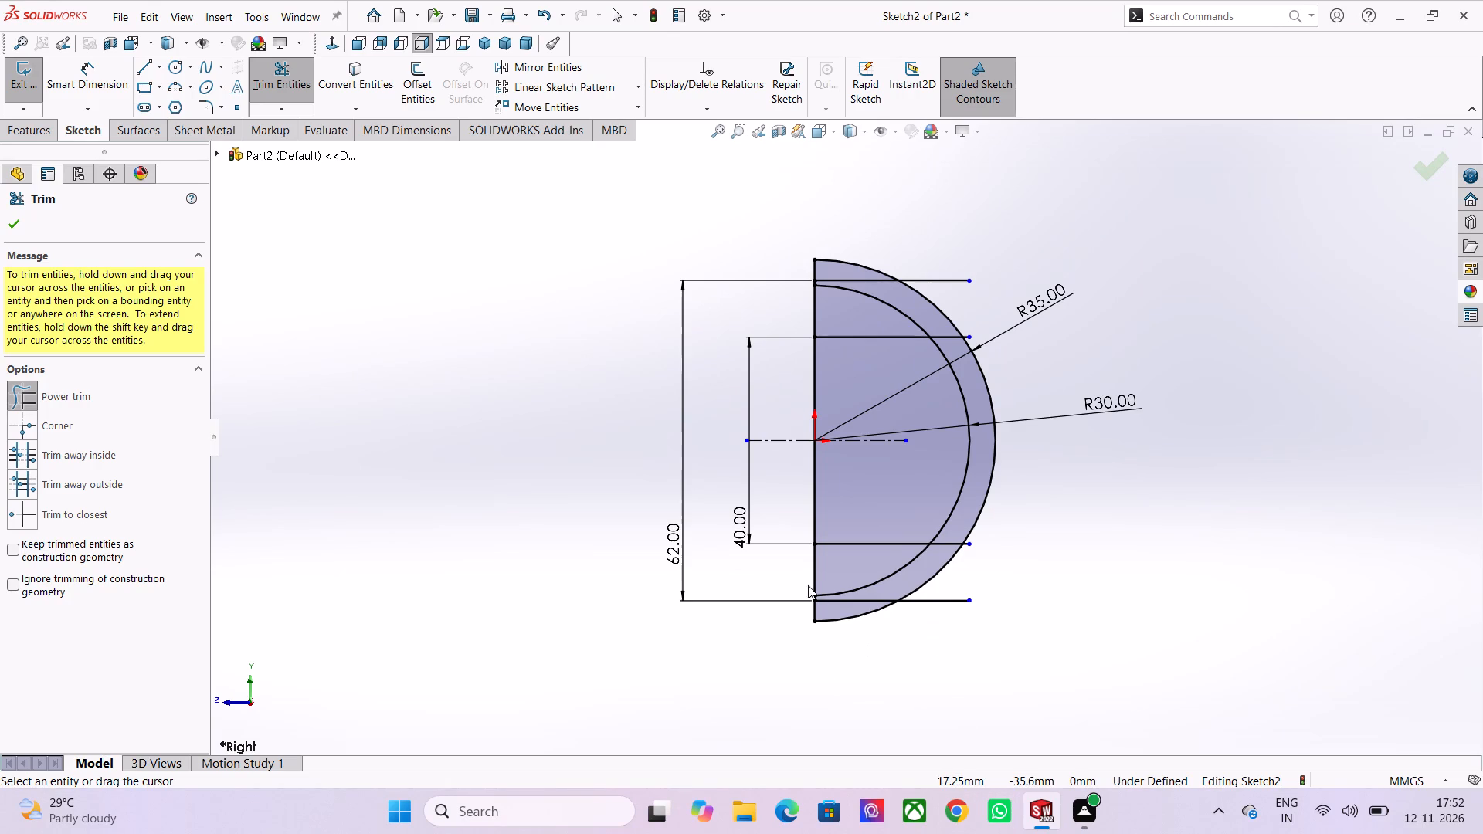
pyautogui.scroll(4, 830, 598)
pyautogui.moveTo(680, 522); pyautogui.dragTo(827, 568)
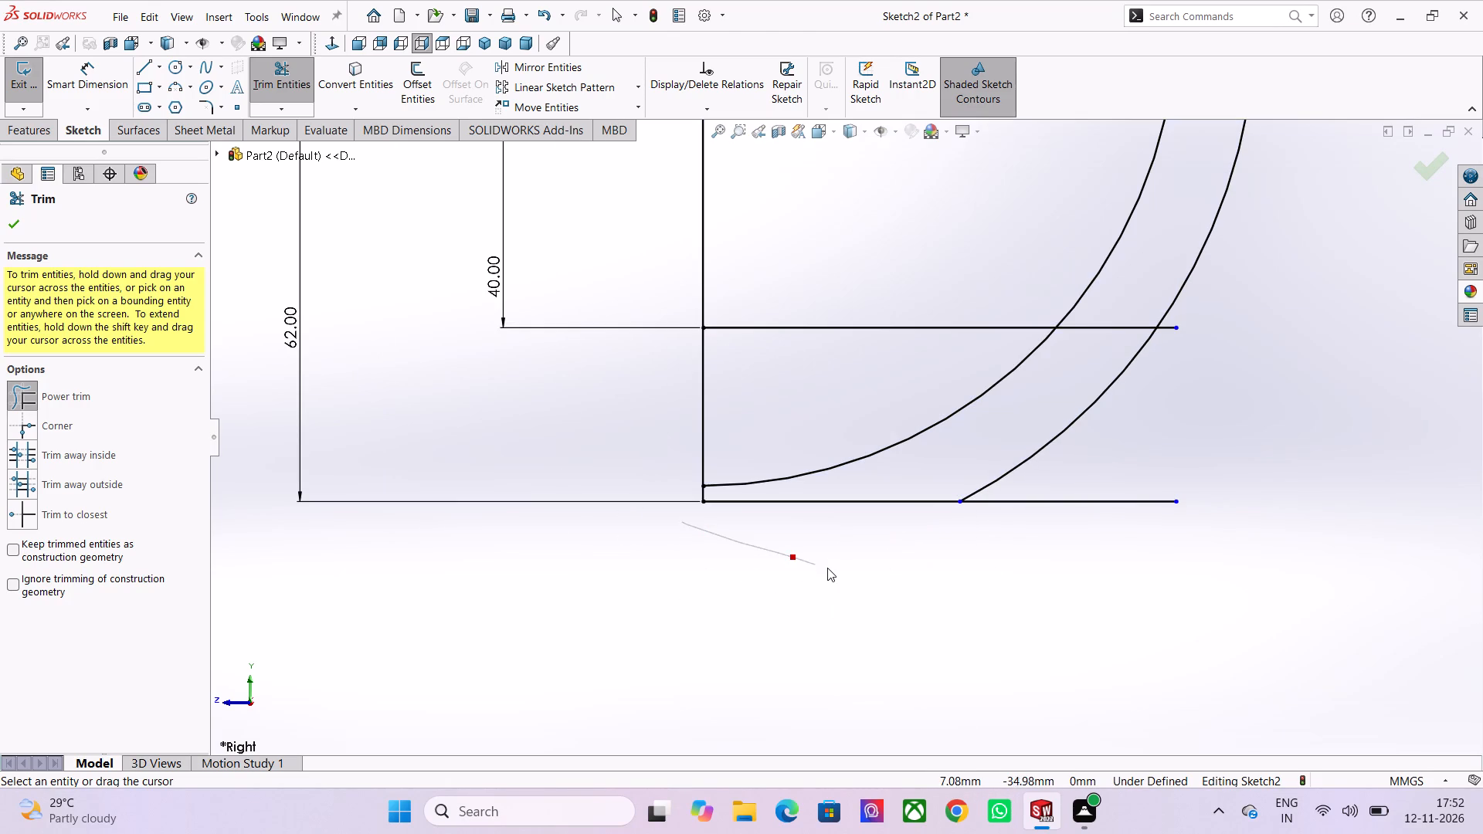
pyautogui.moveTo(827, 568); pyautogui.dragTo(830, 568)
pyautogui.moveTo(1138, 442); pyautogui.dragTo(1062, 603)
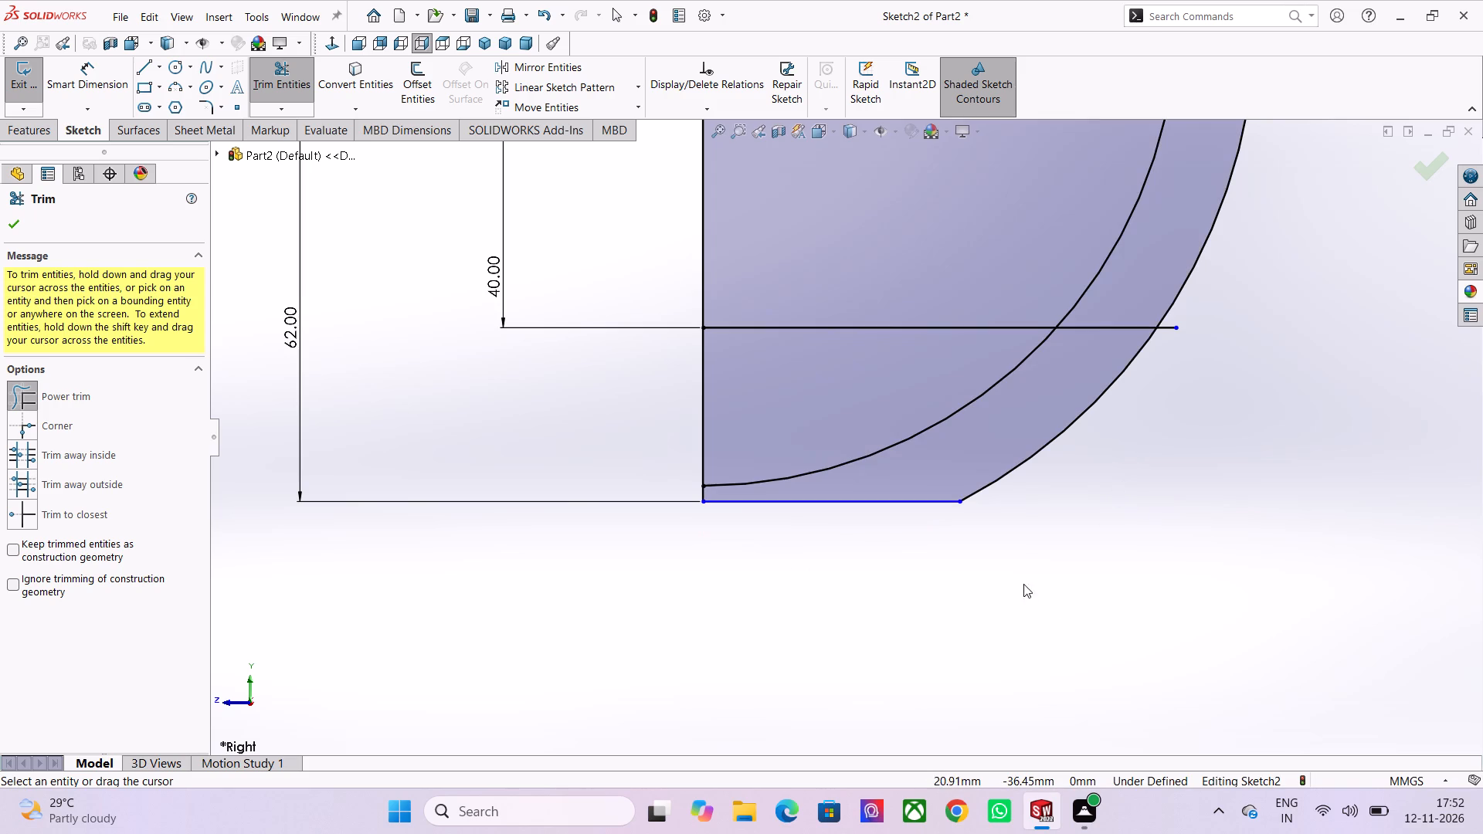
# Power-trim the inner arc below the lower inner horizontal line and the part of that line beyond the inner arc.
pyautogui.moveTo(822, 384); pyautogui.dragTo(921, 397)
pyautogui.moveTo(921, 397); pyautogui.dragTo(1031, 416)
pyautogui.moveTo(1145, 289); pyautogui.dragTo(1043, 392)
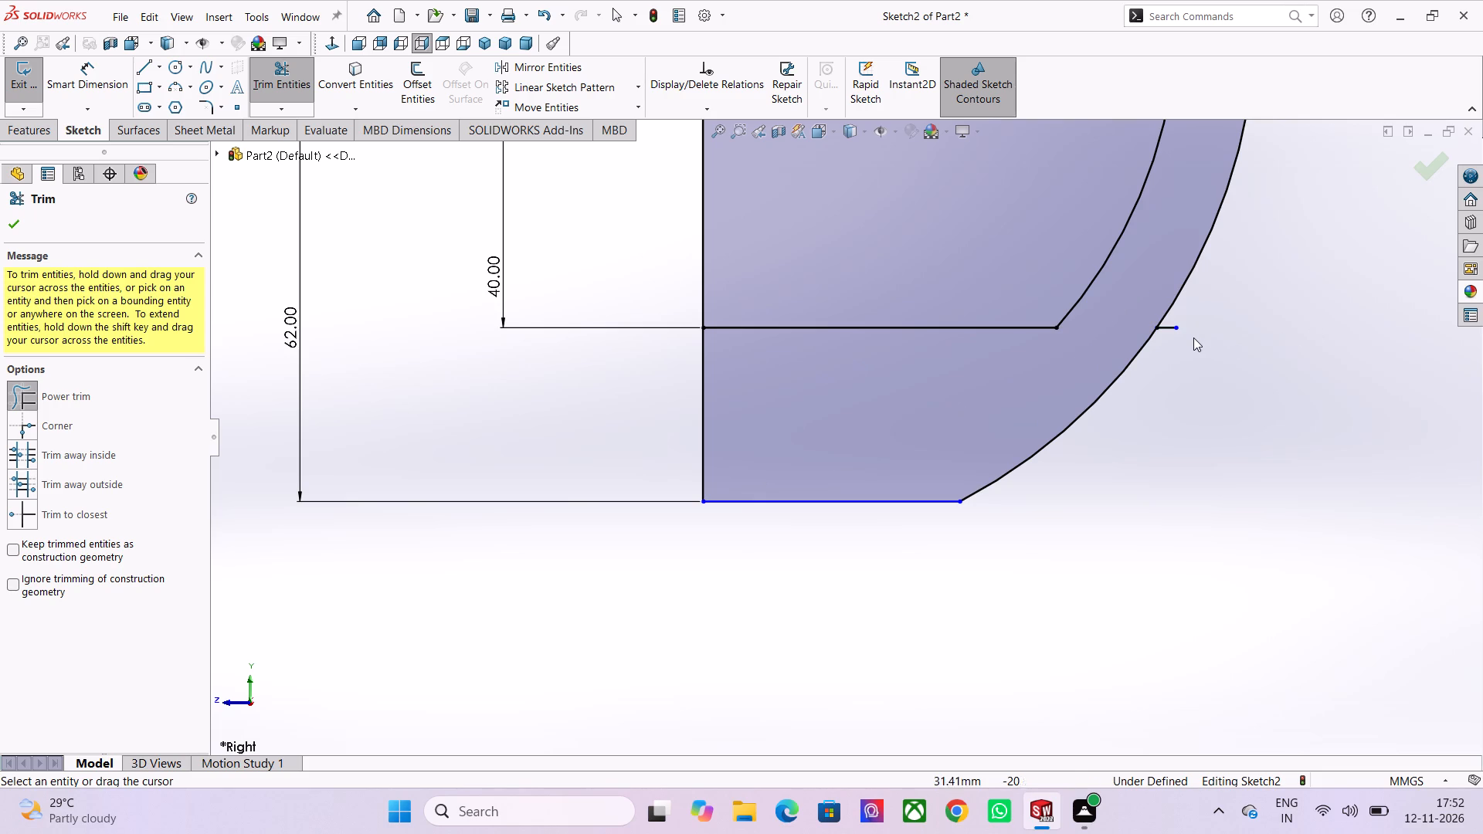
pyautogui.scroll(2, 1193, 337)
pyautogui.moveTo(1120, 328); pyautogui.dragTo(1112, 350)
# Power-trim the vertical line and outer arc above the topmost horizontal line, plus that line's end beyond the outer arc.
pyautogui.scroll(-1, 1112, 350)
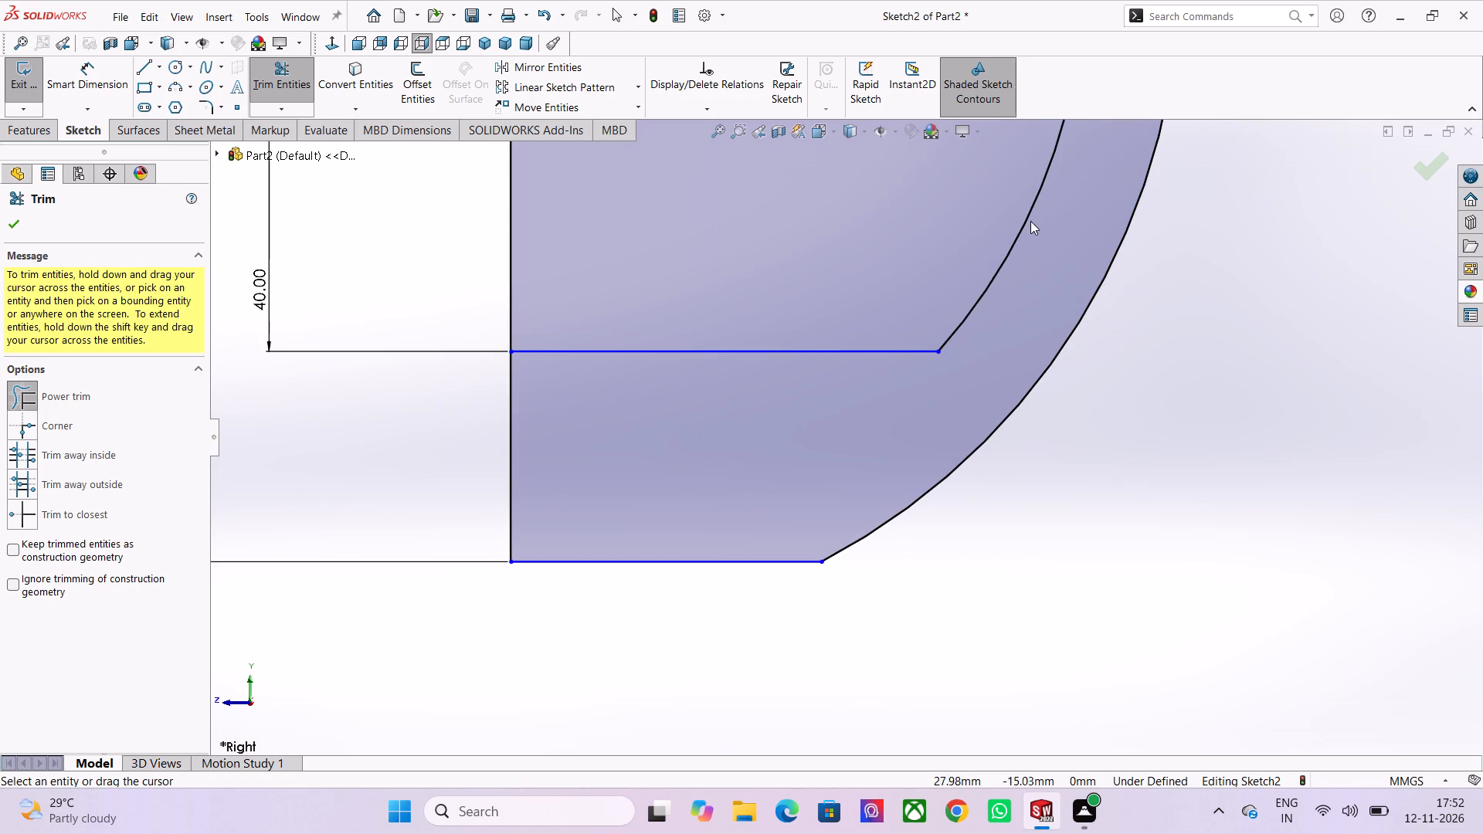
pyautogui.scroll(-5, 1030, 221)
pyautogui.scroll(-2, 962, 209)
pyautogui.scroll(6, 837, 209)
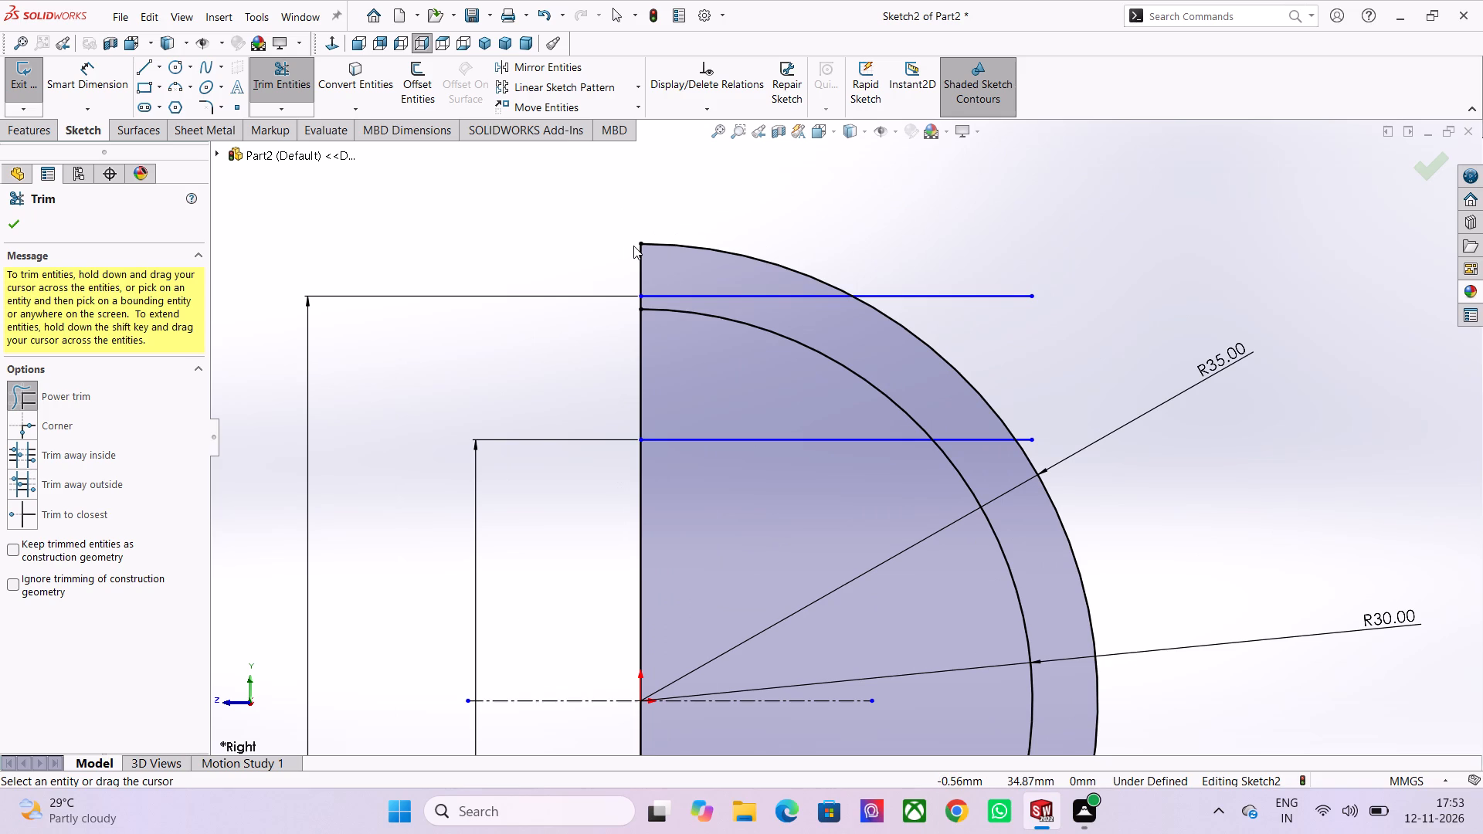
pyautogui.scroll(-2, 633, 246)
pyautogui.moveTo(691, 318); pyautogui.dragTo(694, 320)
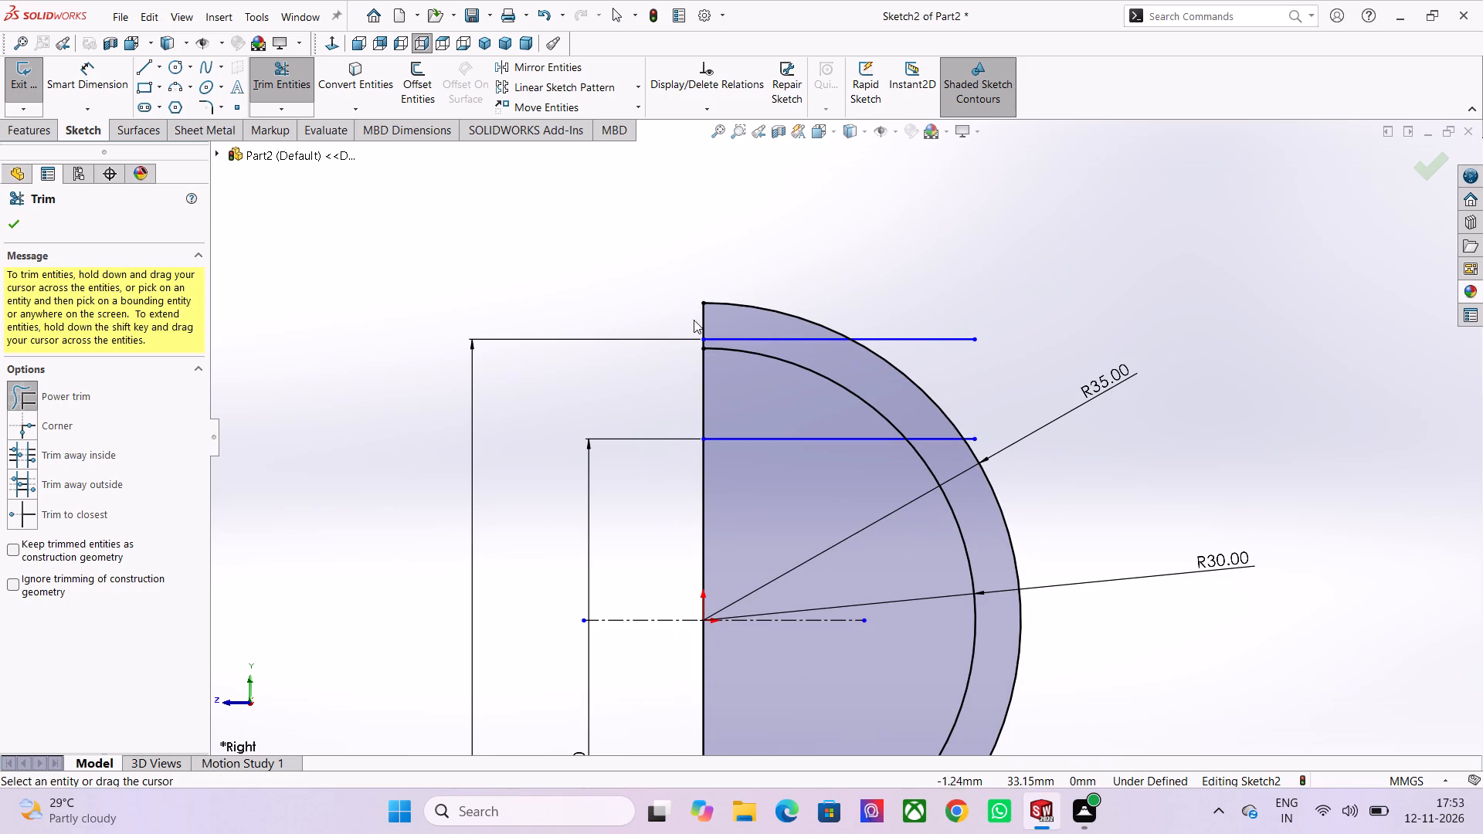
pyautogui.moveTo(694, 320); pyautogui.dragTo(945, 347)
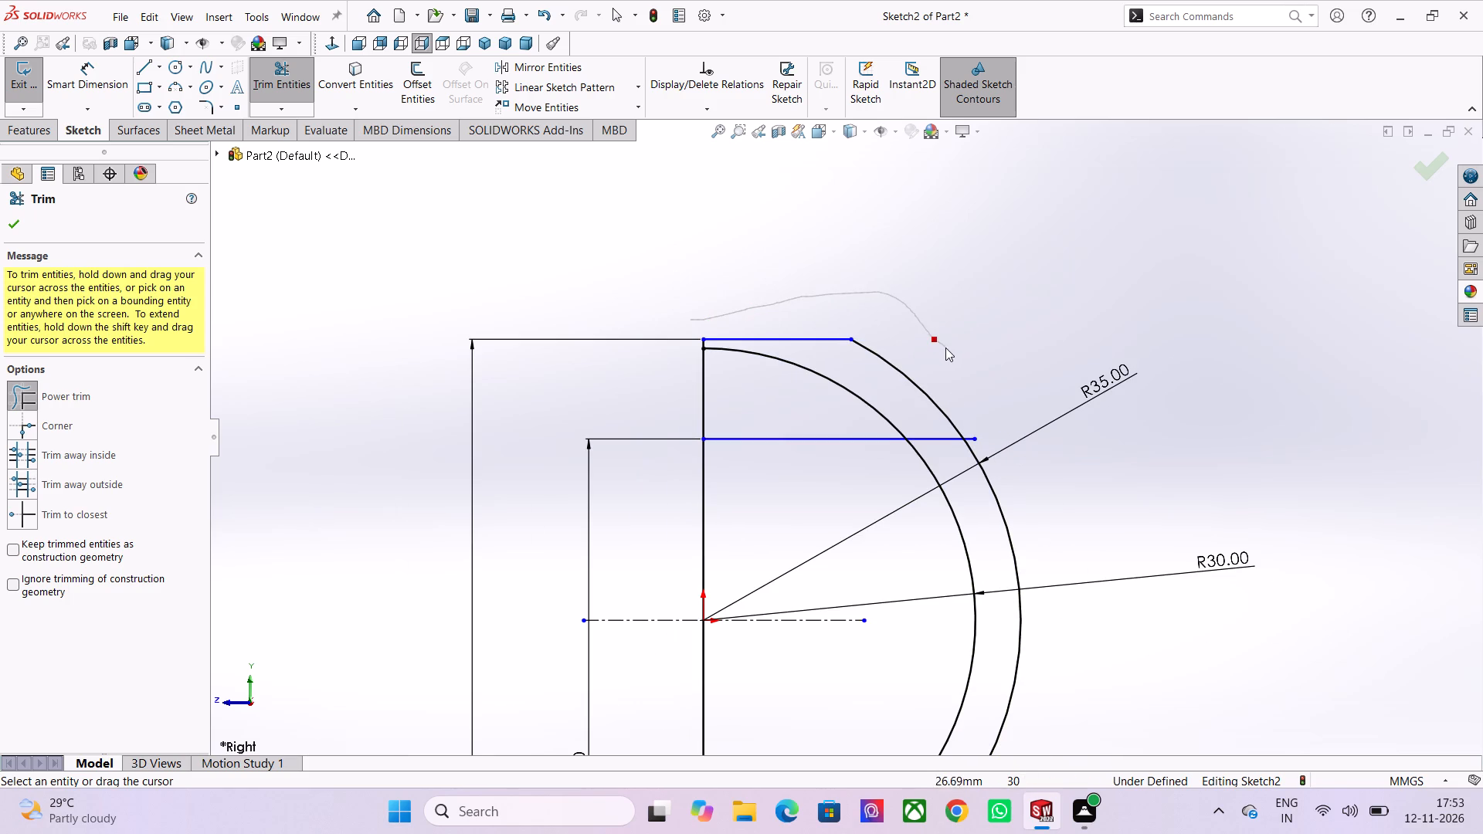
pyautogui.moveTo(945, 347); pyautogui.dragTo(946, 348)
# Power-trim the inner arc above the upper inner horizontal line and the parts of that line beyond the inner arc.
pyautogui.scroll(-2, 884, 405)
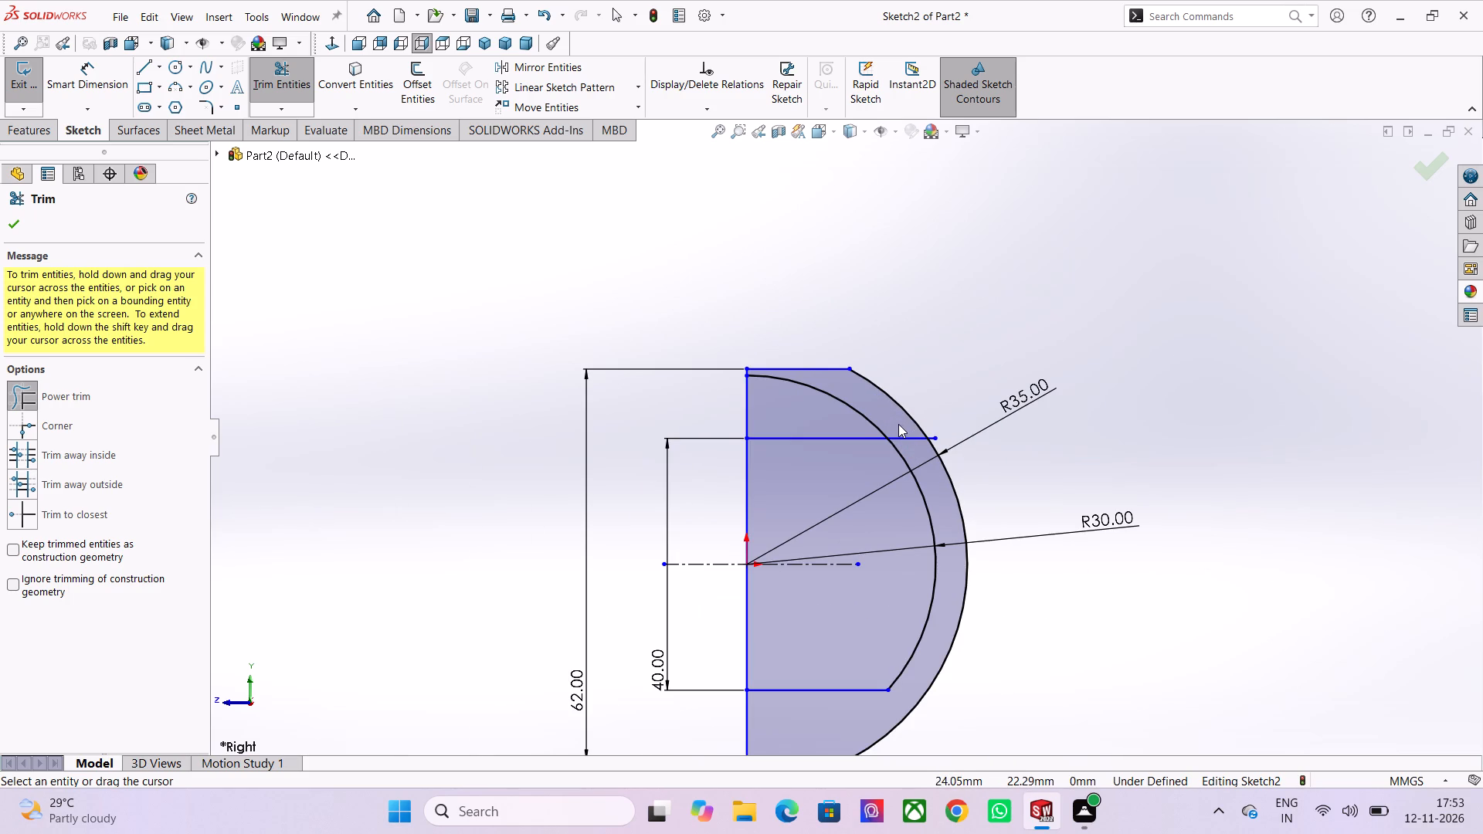
pyautogui.moveTo(807, 402); pyautogui.dragTo(876, 429)
pyautogui.moveTo(876, 429); pyautogui.dragTo(917, 443)
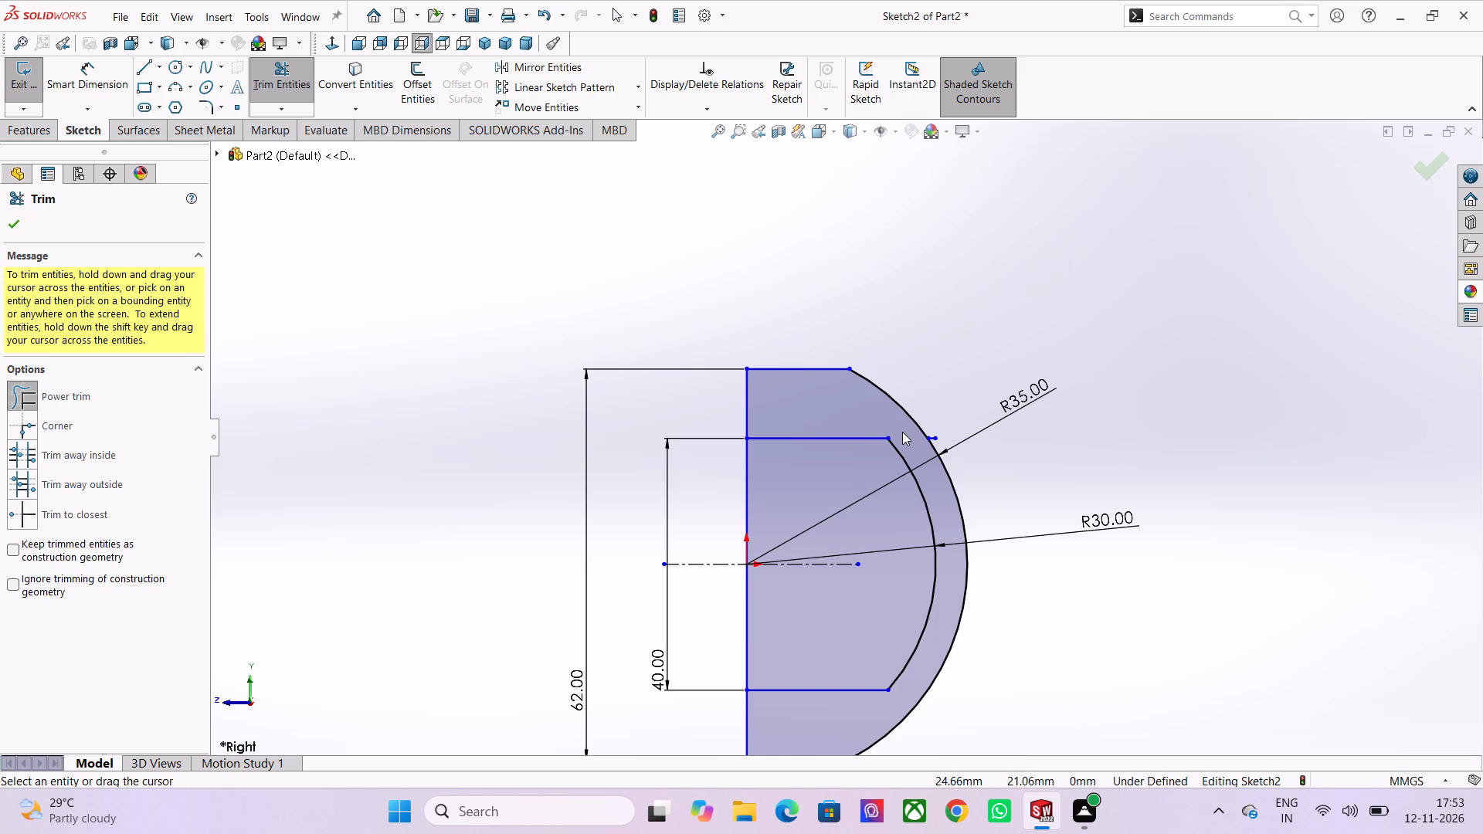
pyautogui.scroll(7, 925, 424)
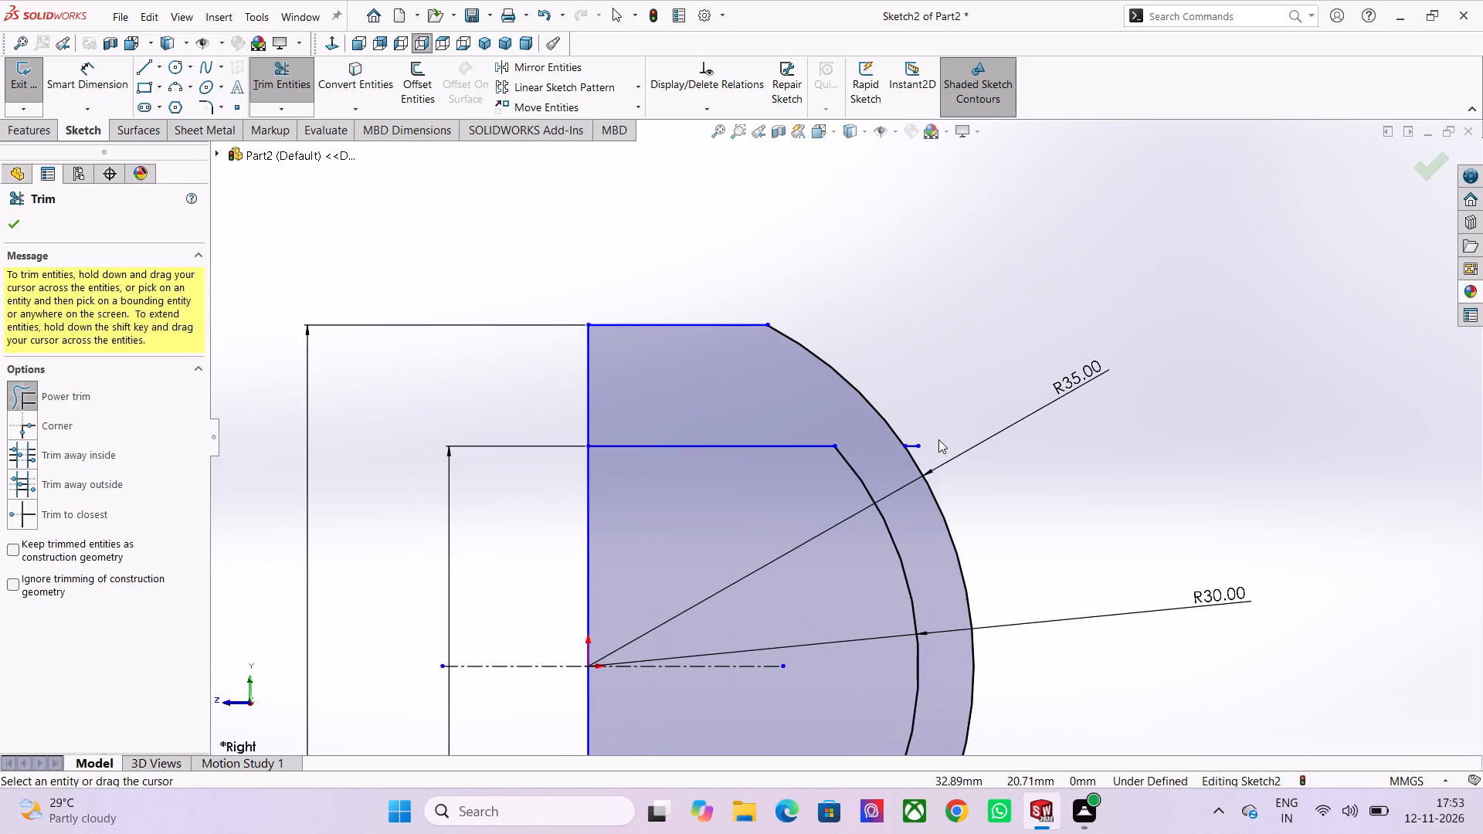
pyautogui.scroll(4, 925, 446)
pyautogui.moveTo(703, 440); pyautogui.dragTo(760, 503)
pyautogui.scroll(-6, 760, 503)
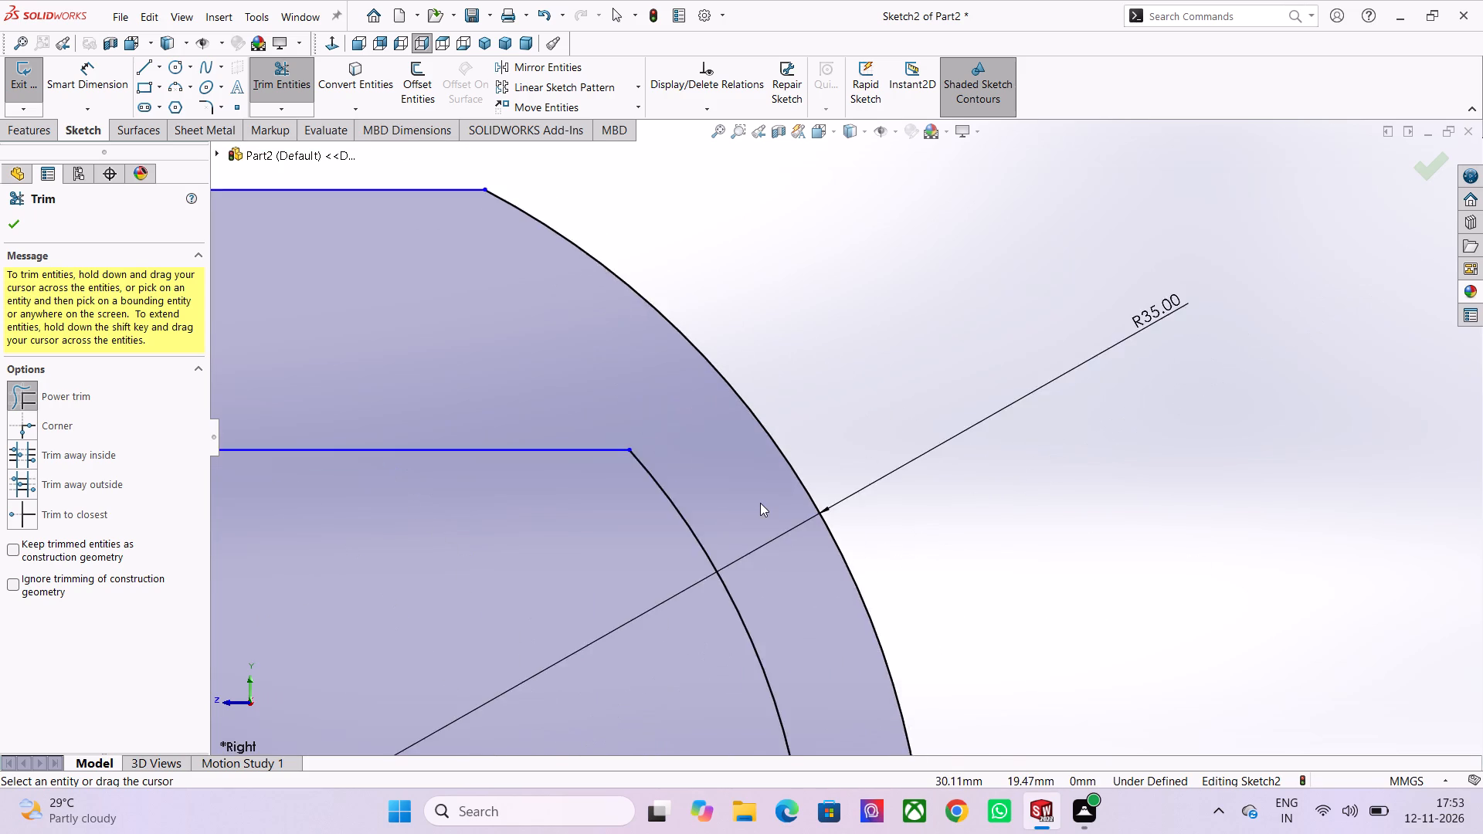
pyautogui.scroll(-6, 760, 503)
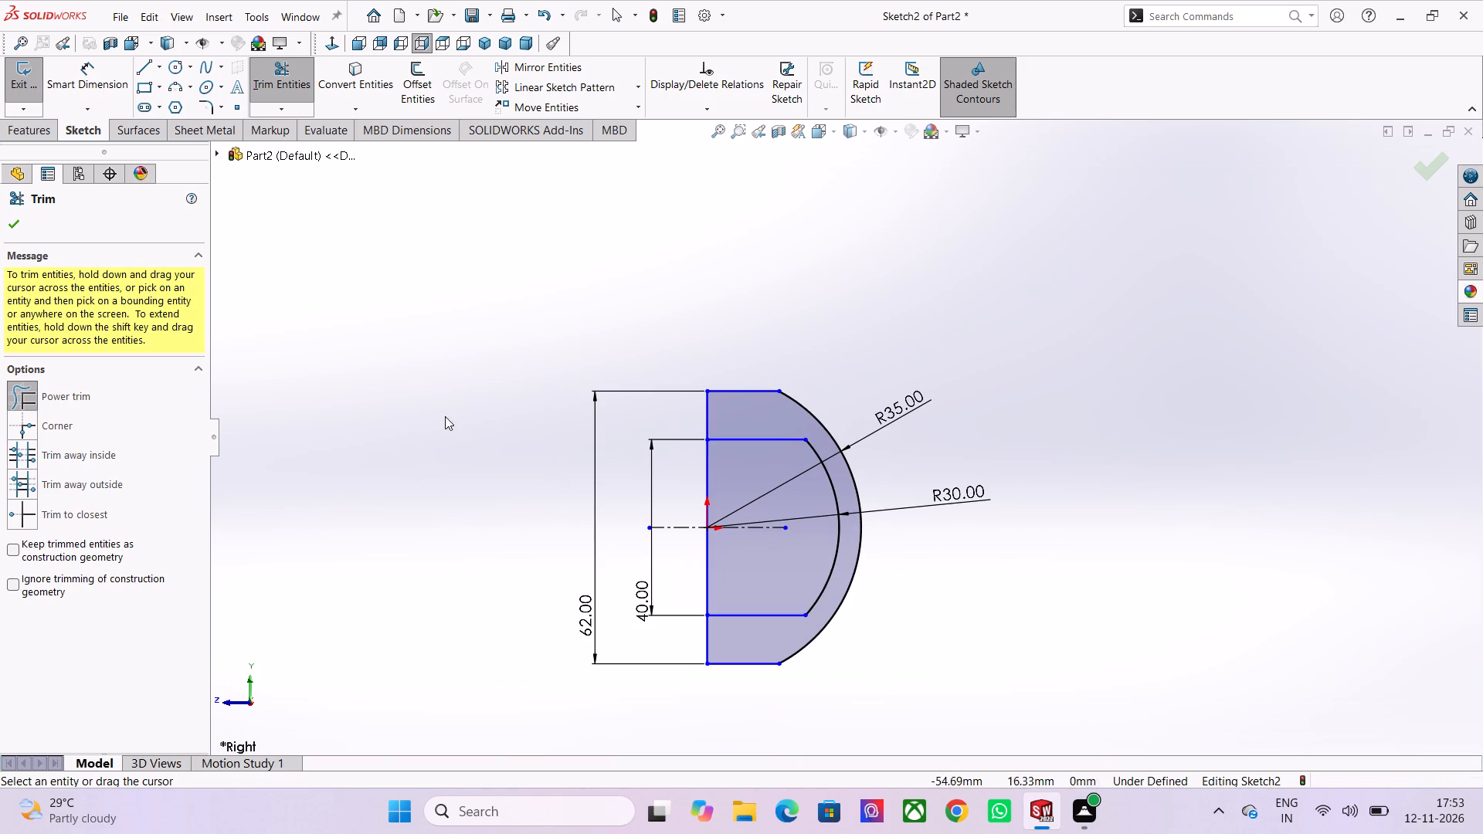
pyautogui.click(18, 218)
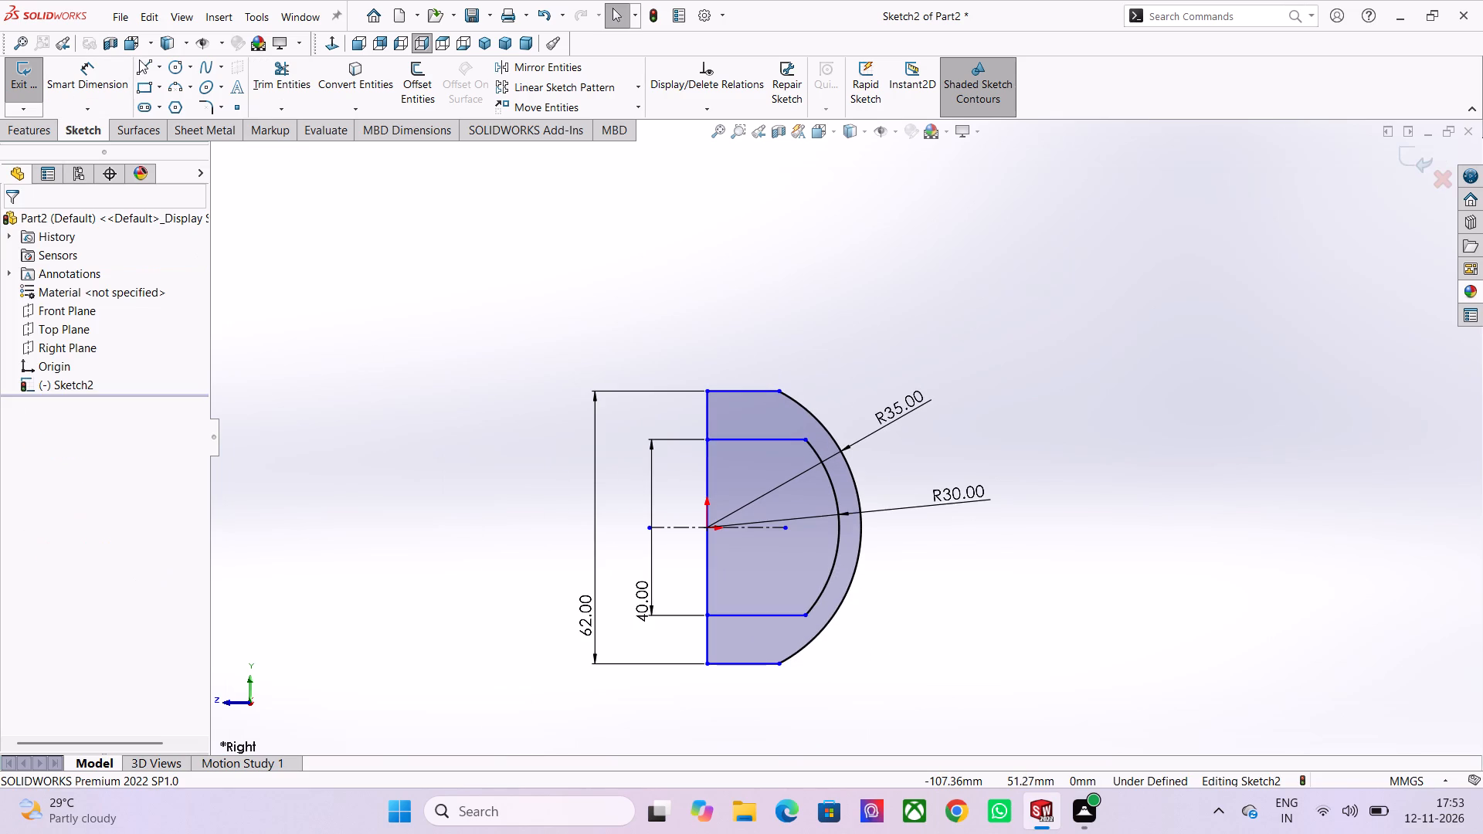
# Sketch a small corner step, about 4.2 mm wide, from the upper inner horizontal line up and across to the profile's vertical line.
pyautogui.click(146, 66)
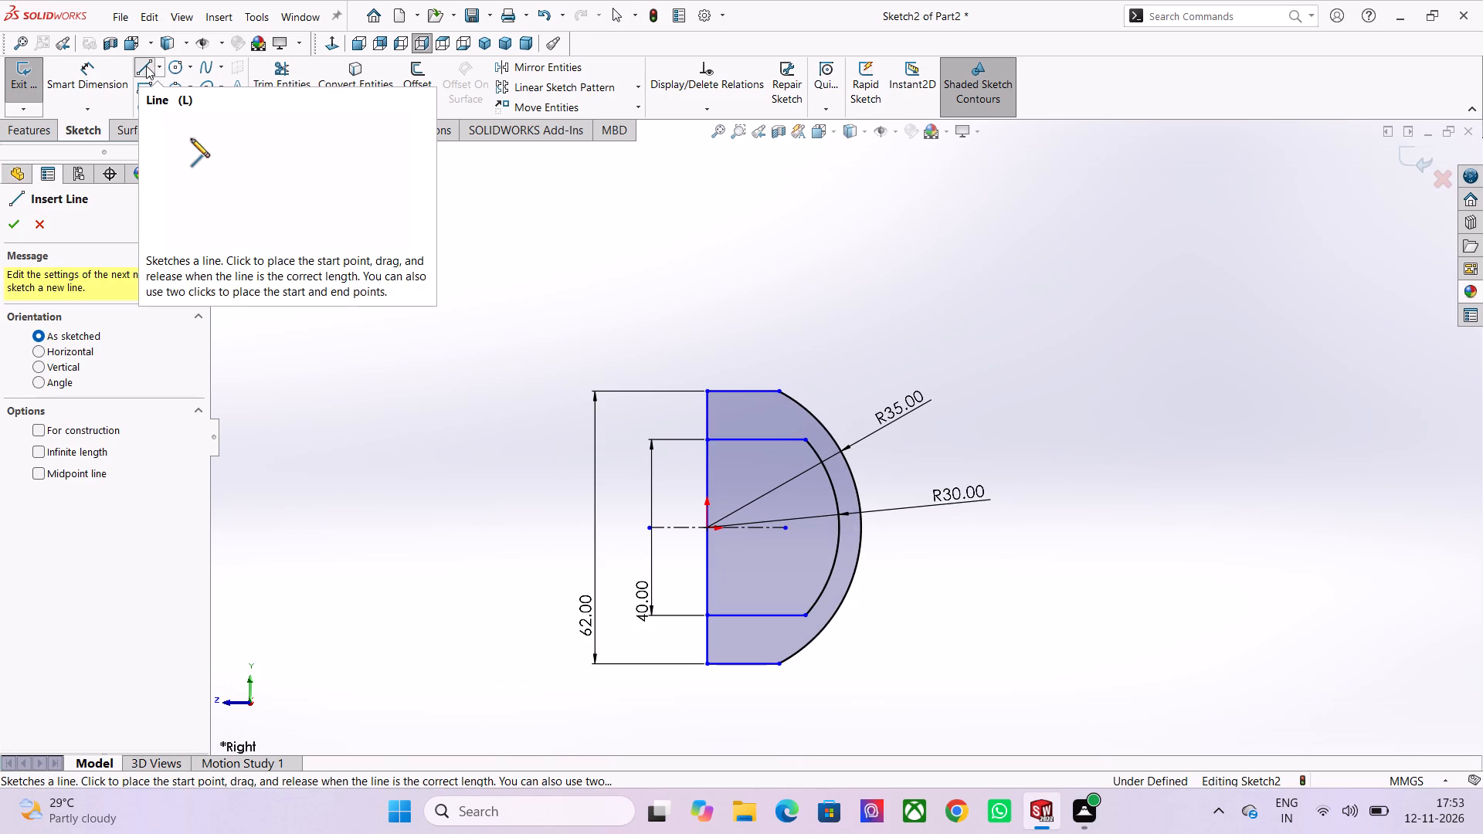
pyautogui.scroll(-1, 502, 483)
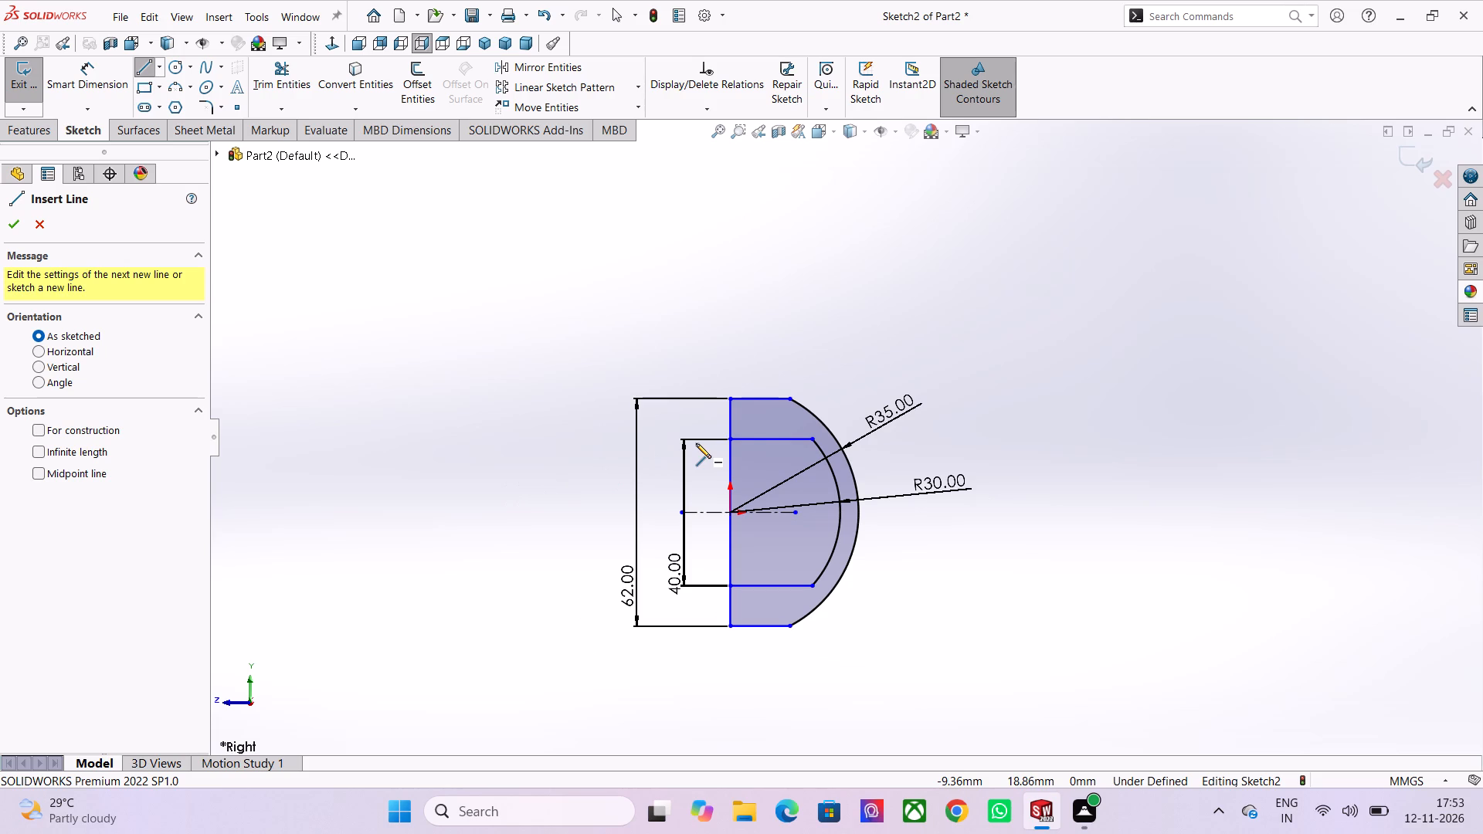
pyautogui.scroll(6, 761, 462)
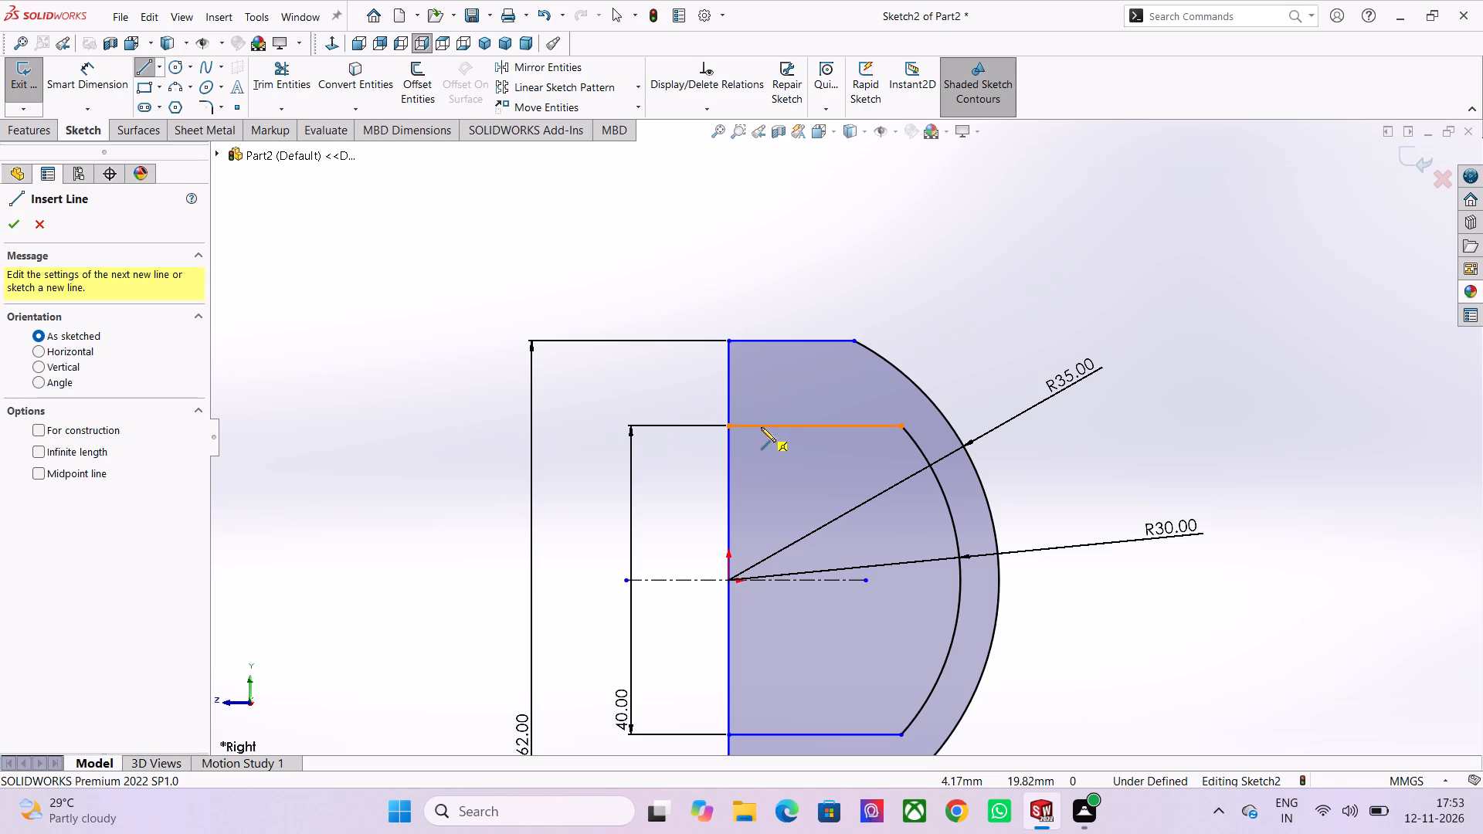
pyautogui.click(761, 427)
pyautogui.click(759, 390)
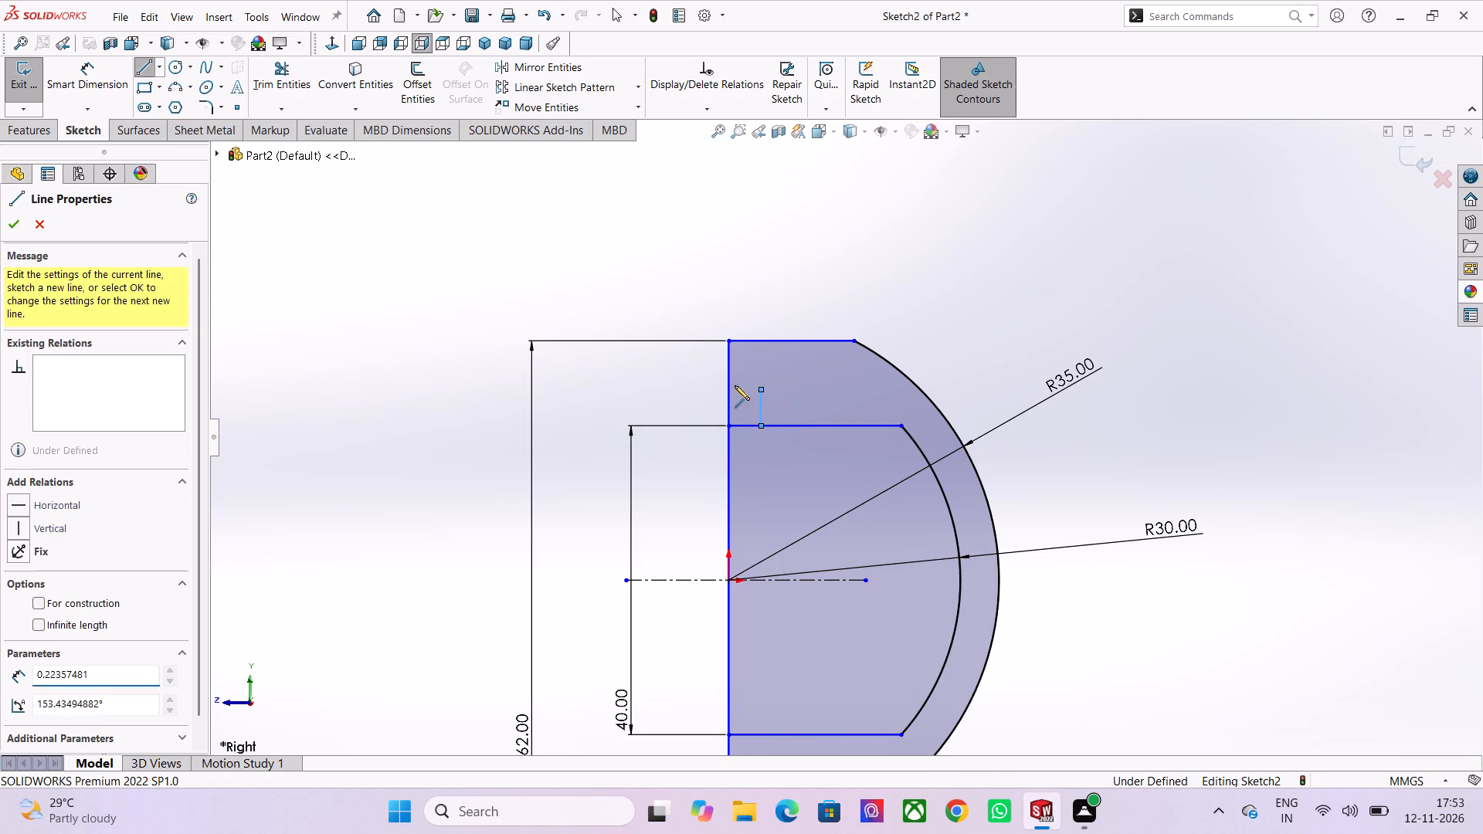
pyautogui.click(727, 387)
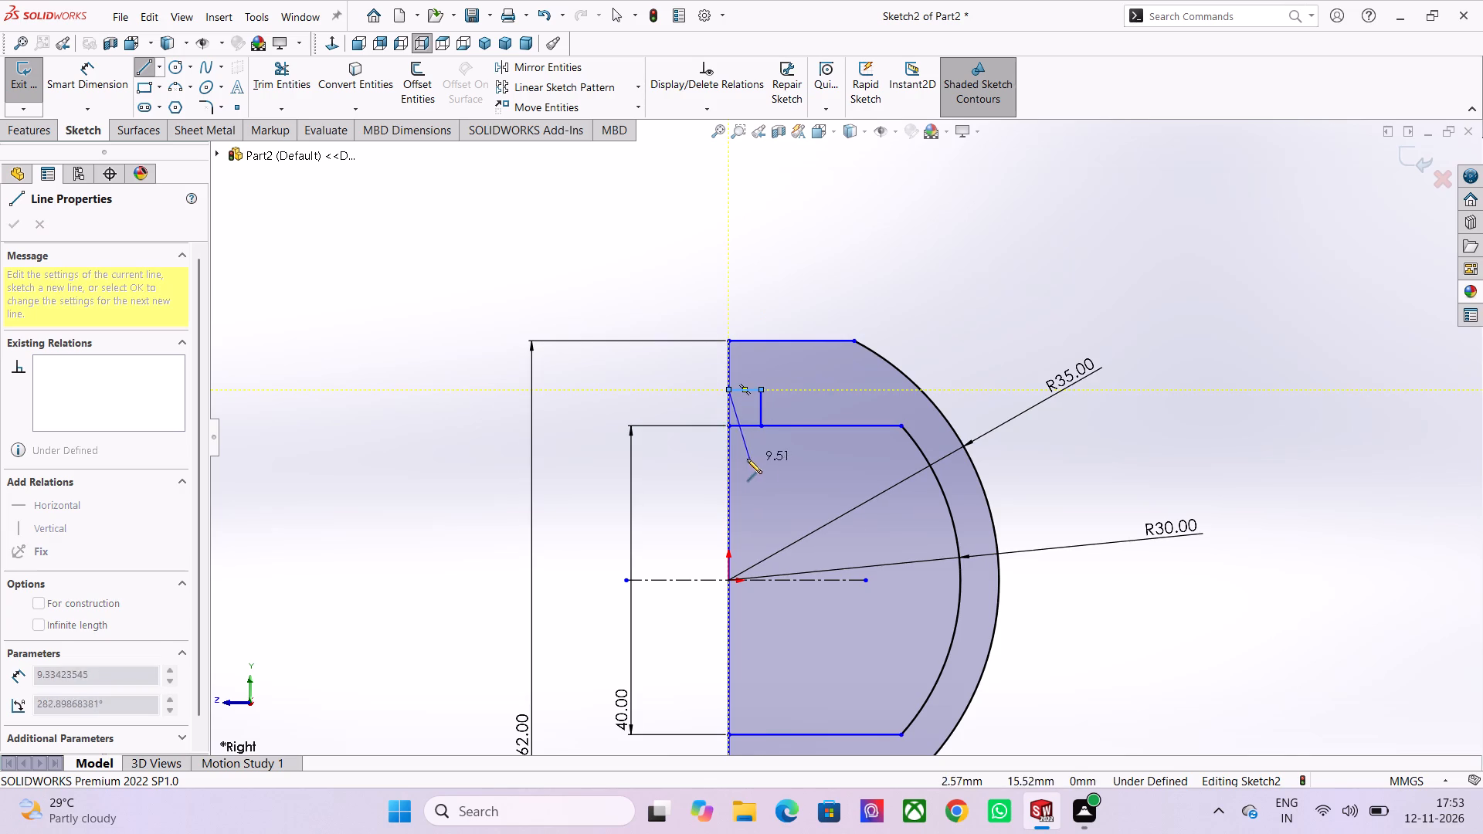
pyautogui.press('Escape')
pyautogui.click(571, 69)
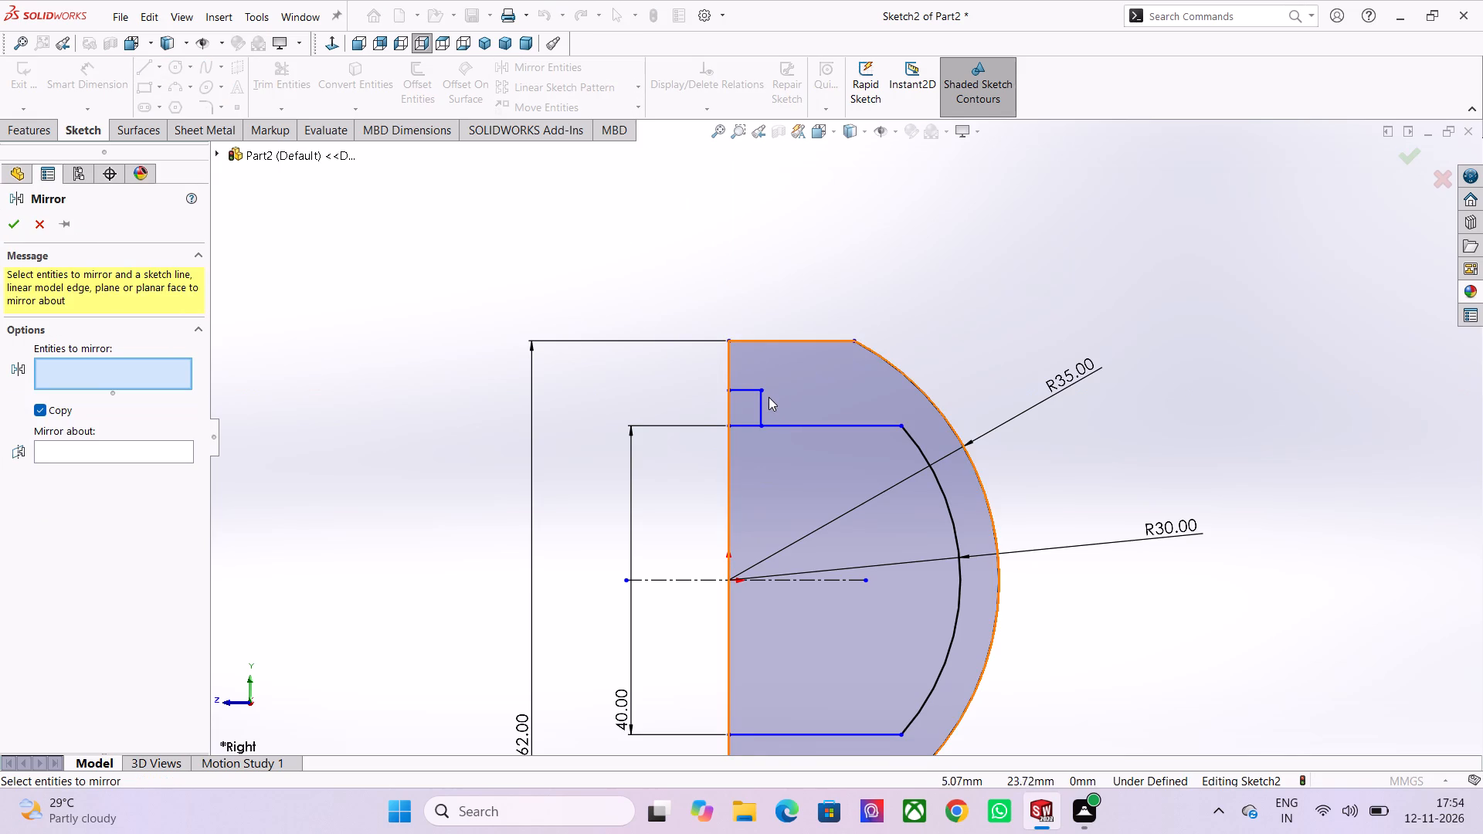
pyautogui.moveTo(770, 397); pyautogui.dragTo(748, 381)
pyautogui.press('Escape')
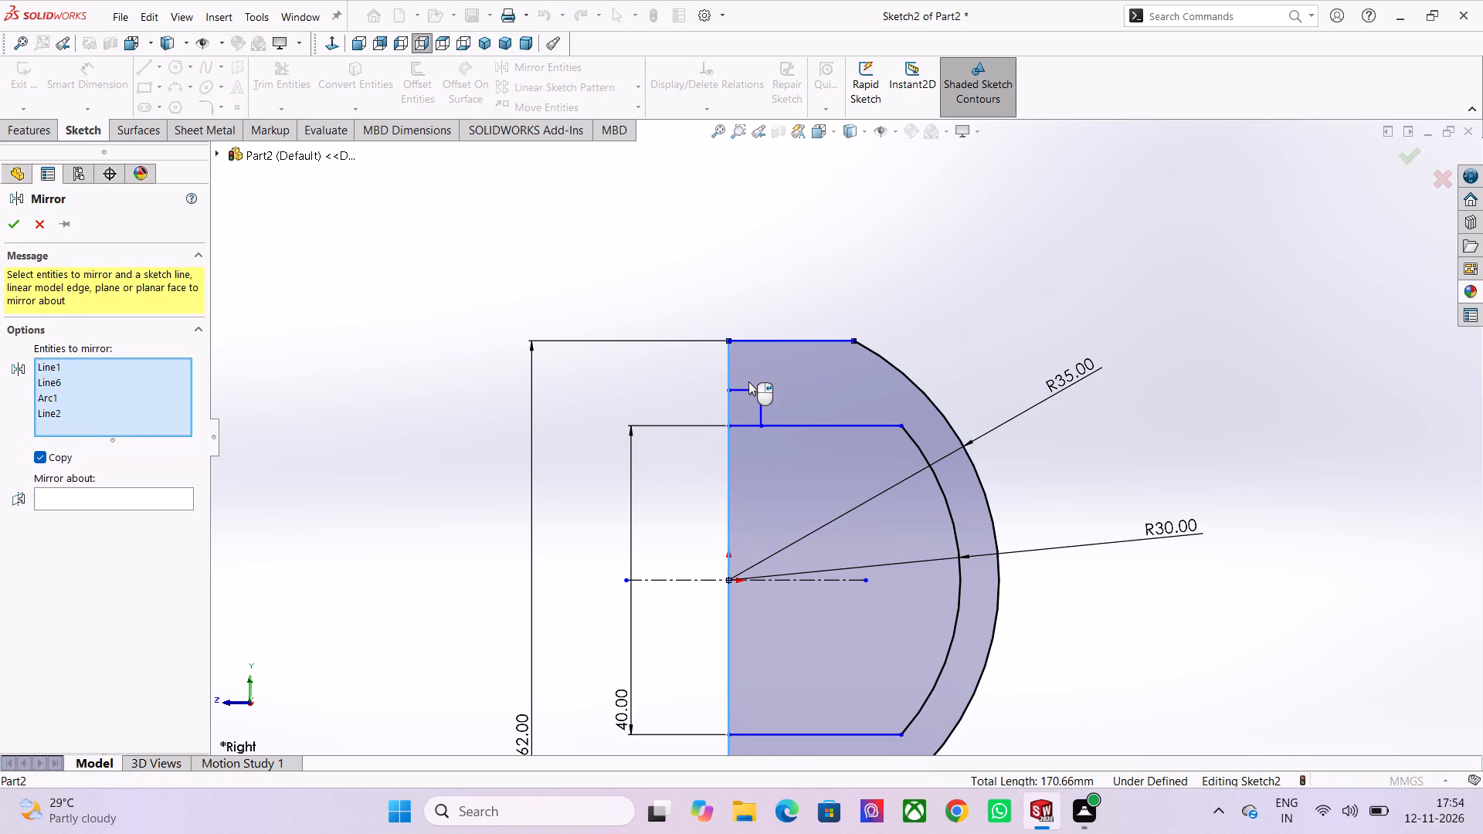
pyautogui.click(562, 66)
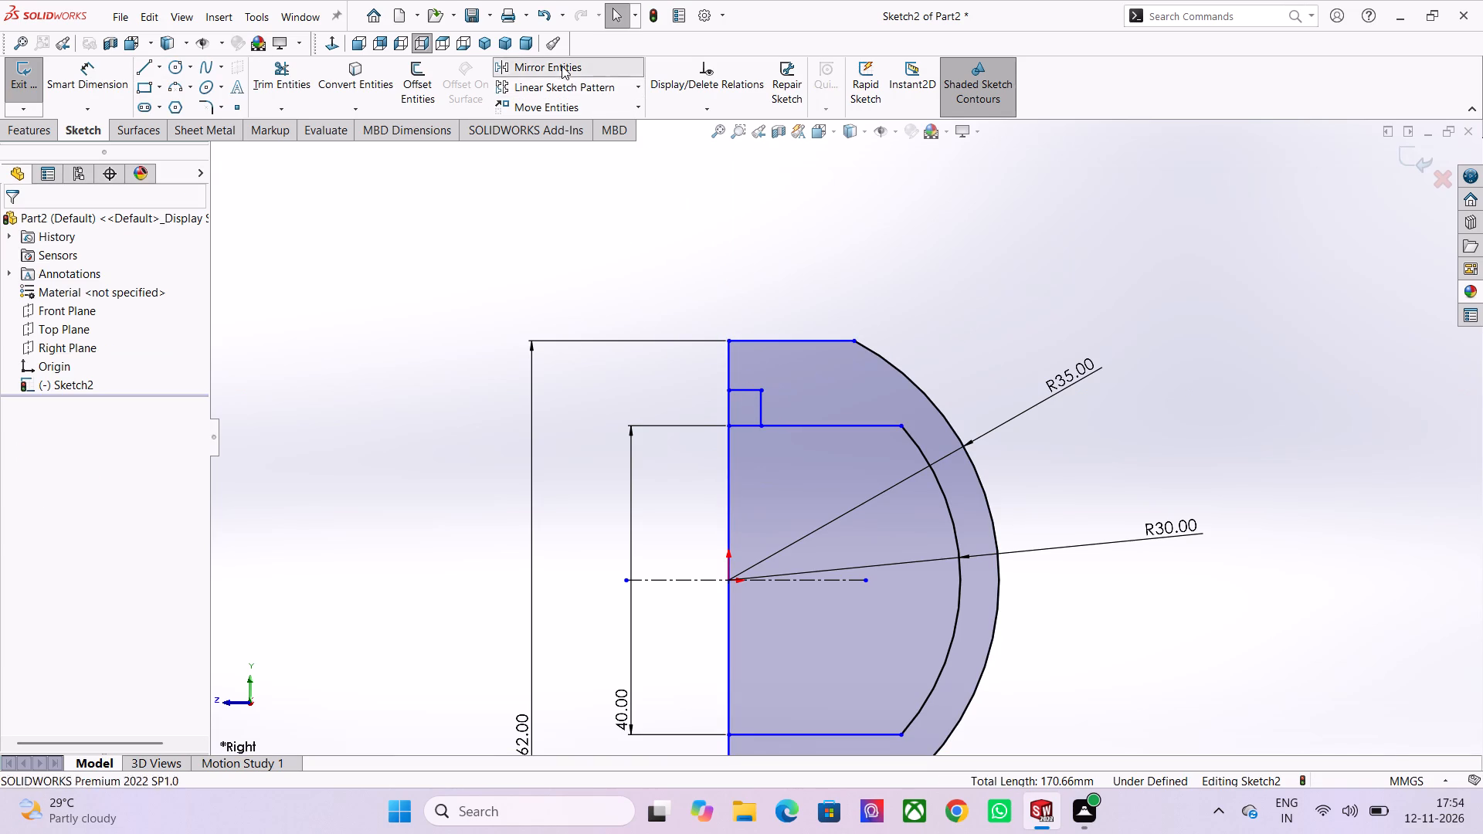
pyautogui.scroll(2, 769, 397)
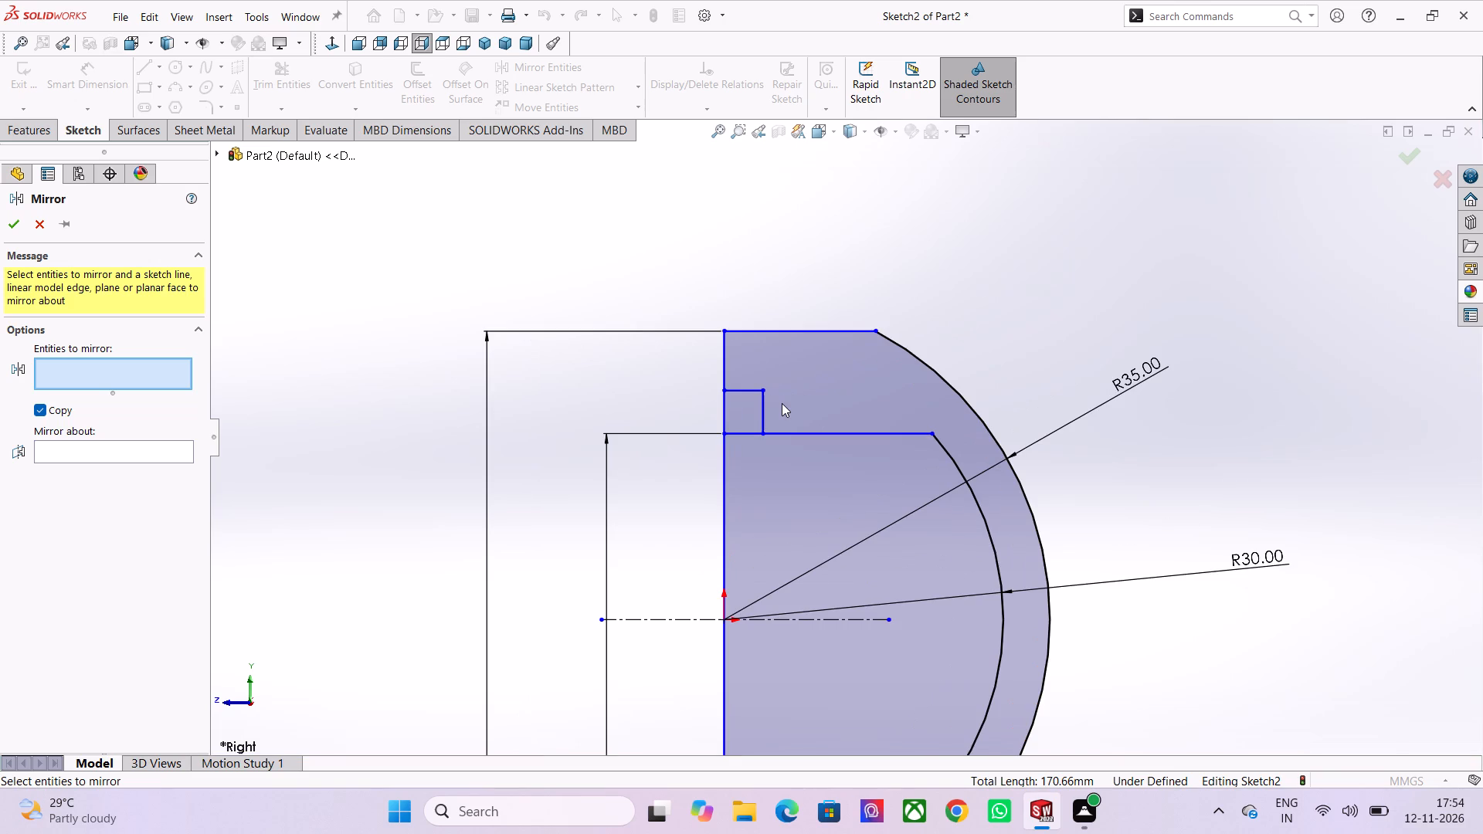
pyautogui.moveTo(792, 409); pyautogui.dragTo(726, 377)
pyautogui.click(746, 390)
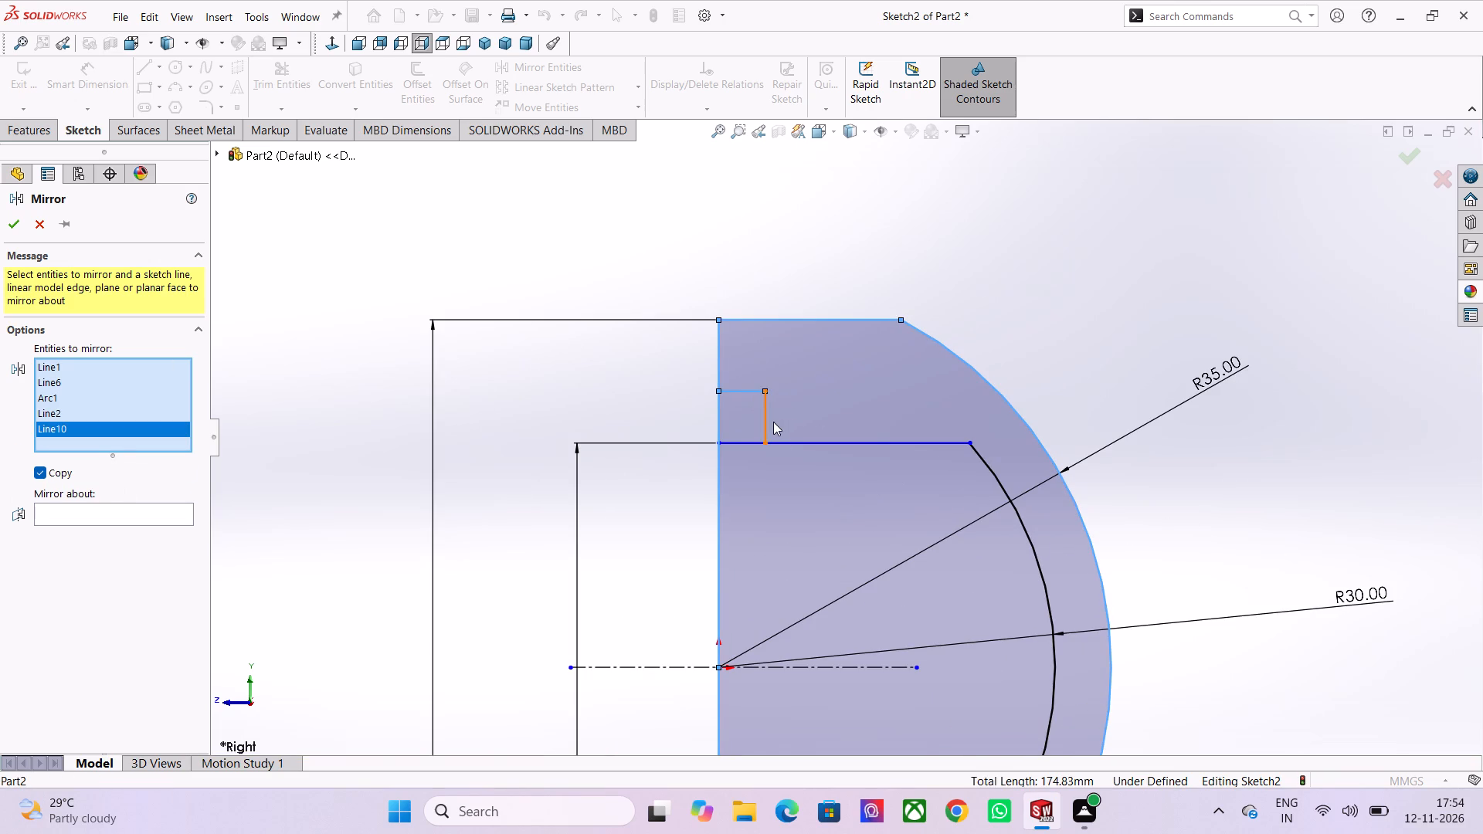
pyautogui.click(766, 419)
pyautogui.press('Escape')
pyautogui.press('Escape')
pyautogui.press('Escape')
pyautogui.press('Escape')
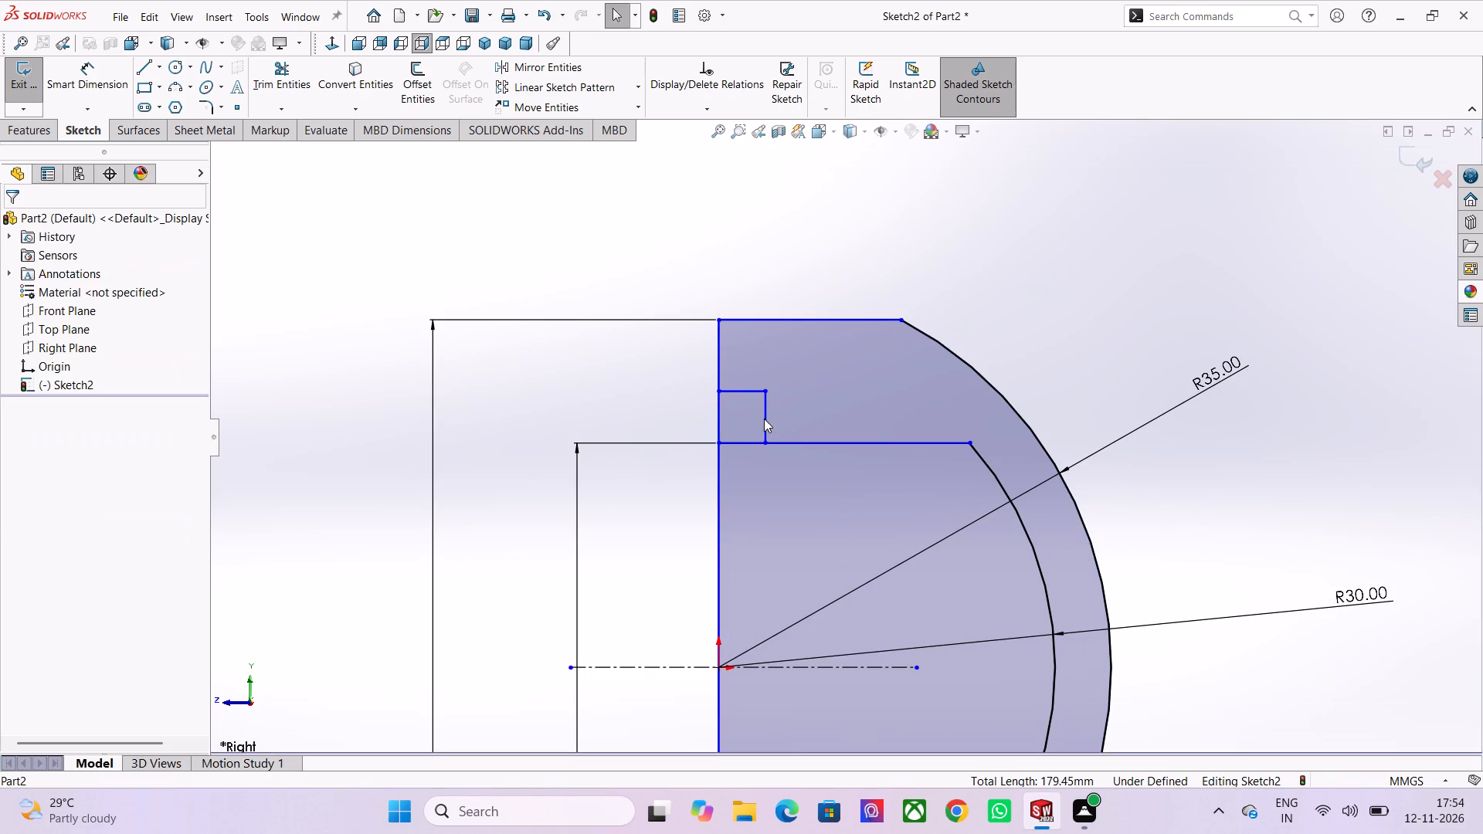
# Mirror the small step's horizontal and vertical lines about the horizontal centerline, keeping the originals.
pyautogui.click(561, 64)
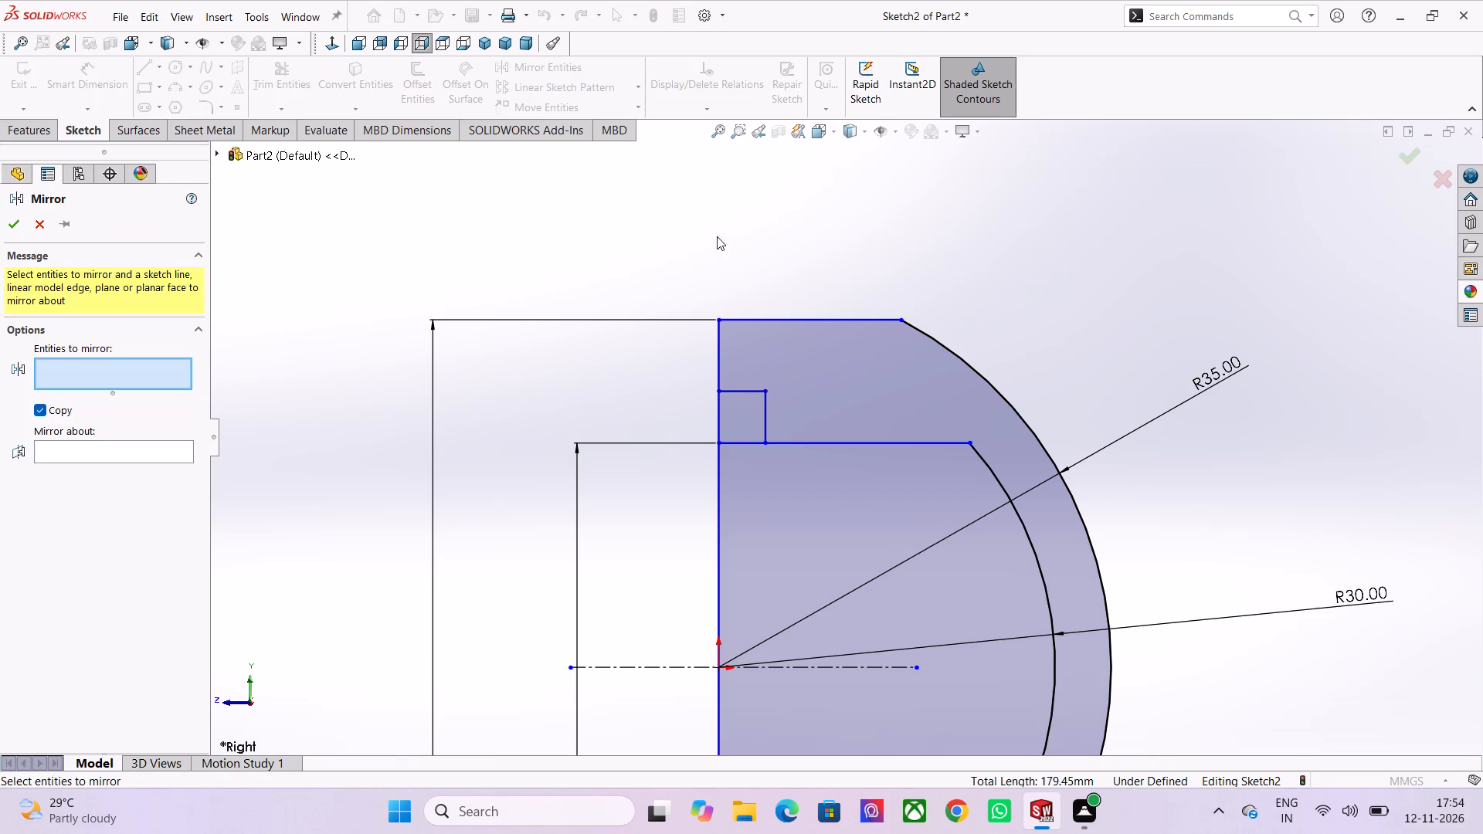
pyautogui.click(748, 390)
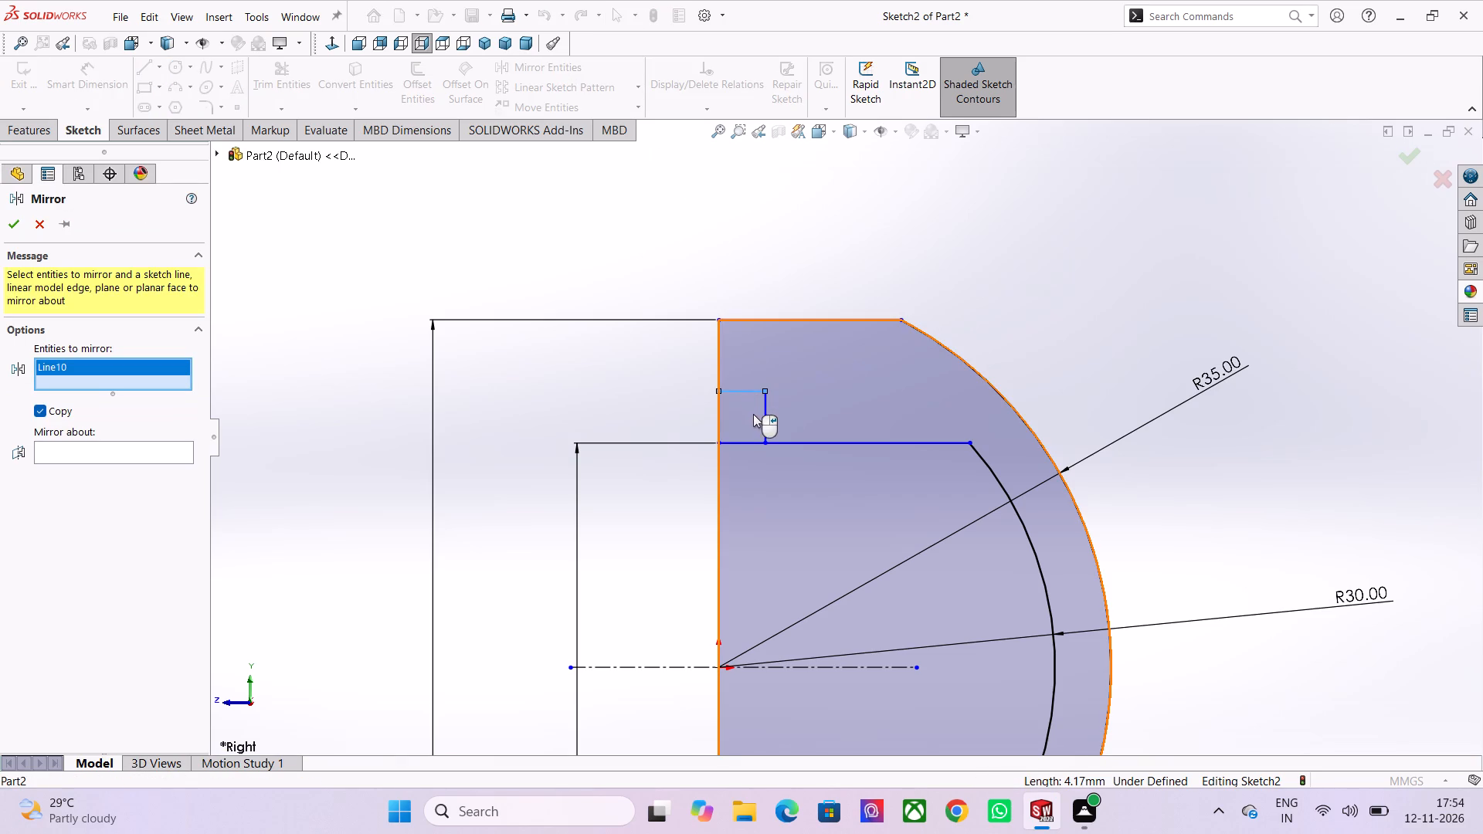
pyautogui.click(761, 412)
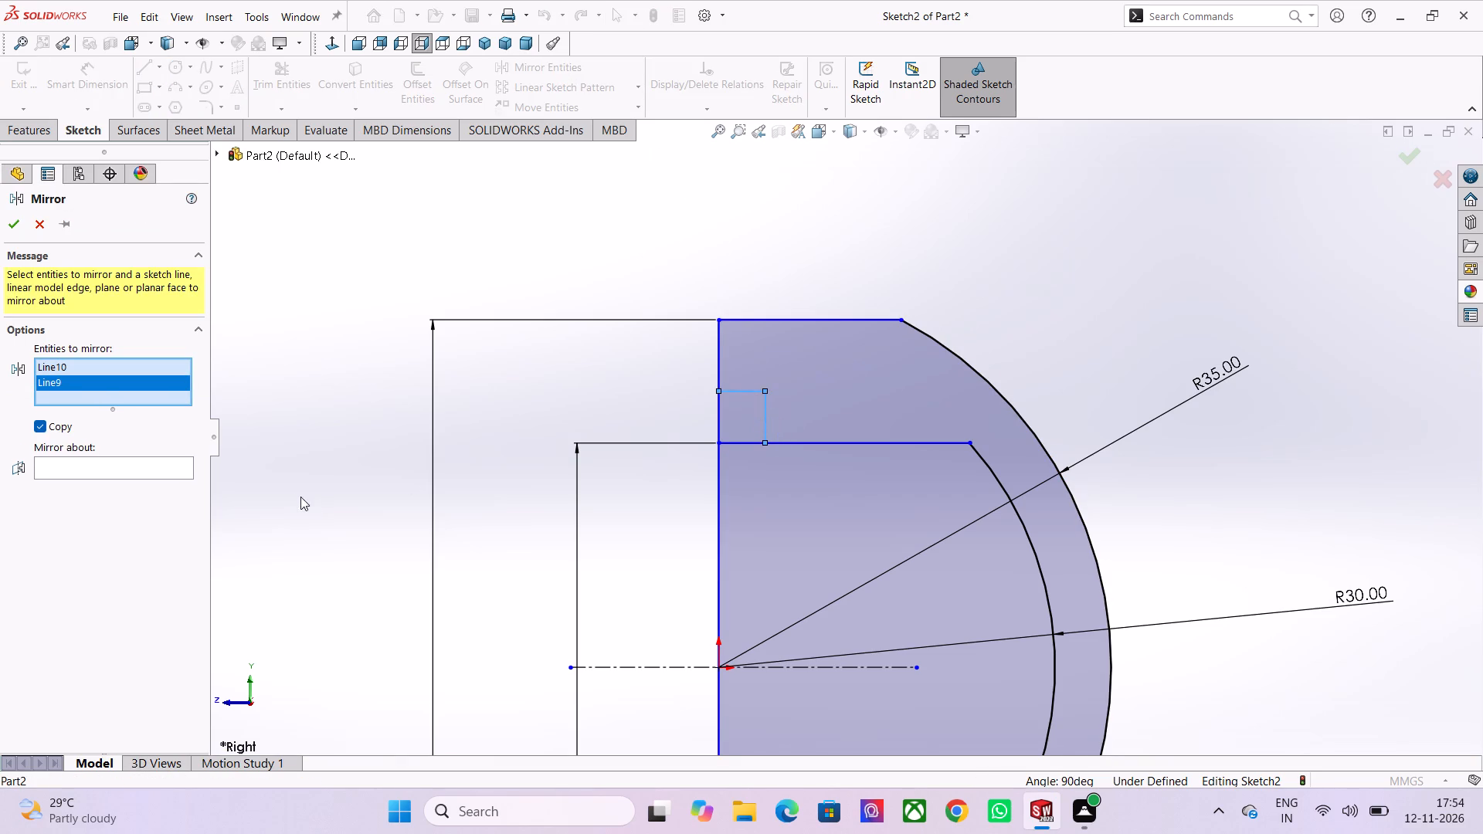
pyautogui.click(160, 469)
pyautogui.click(673, 668)
pyautogui.scroll(-4, 683, 642)
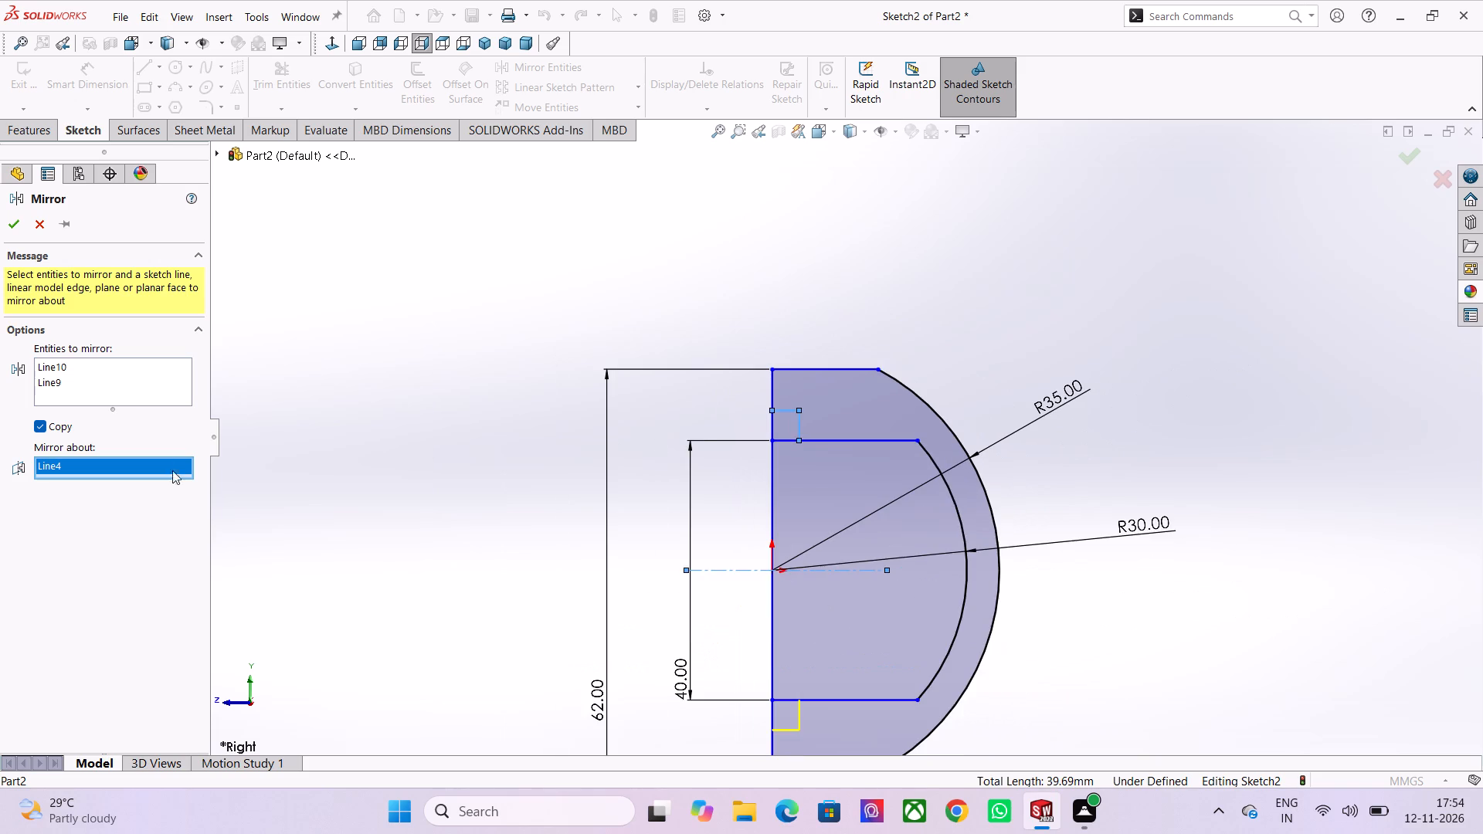
pyautogui.click(2, 229)
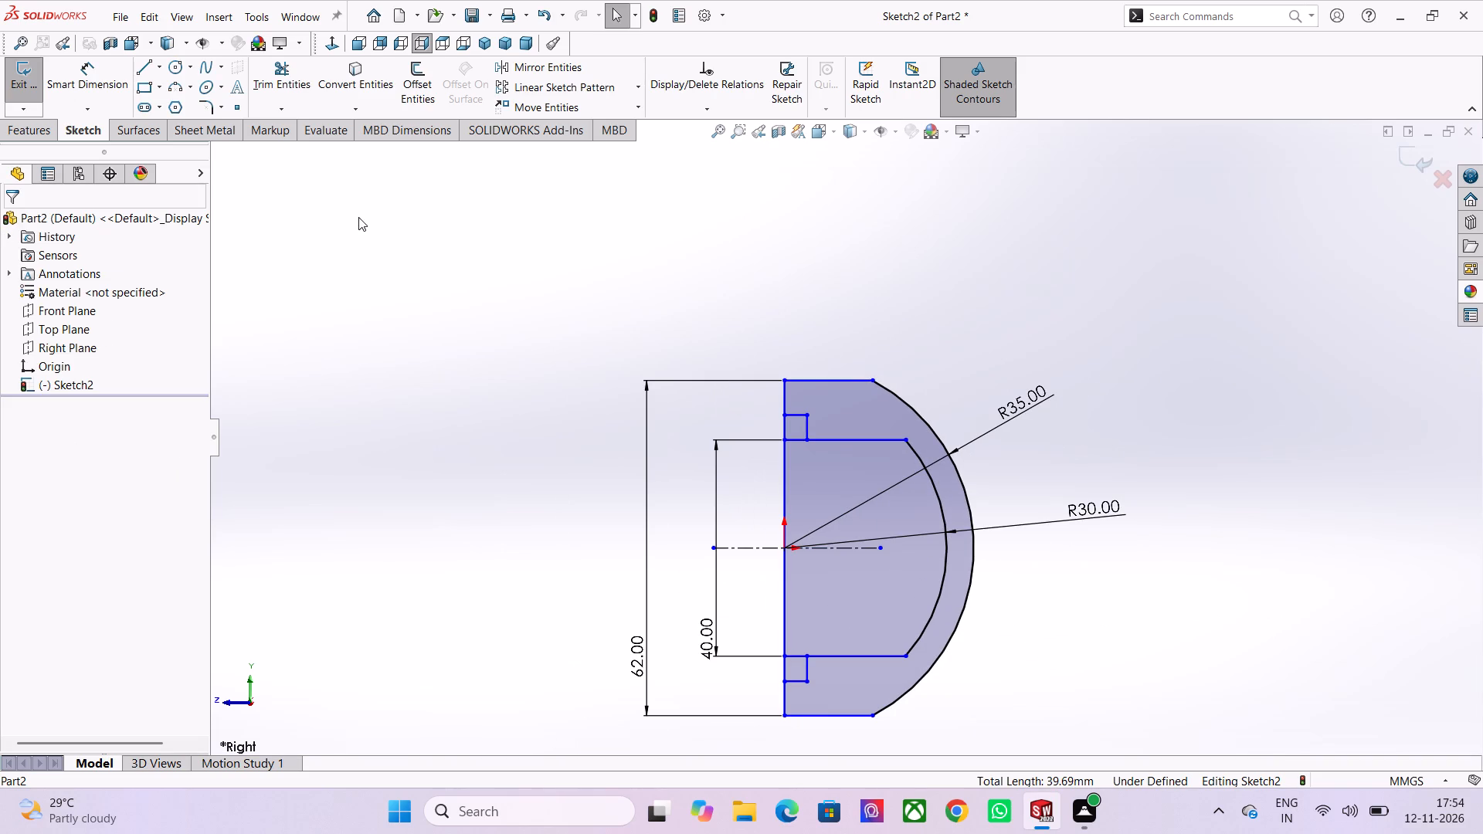
# Dimension the distance between the upper and lower small steps' horizontal lines as 42 mm.
pyautogui.click(117, 80)
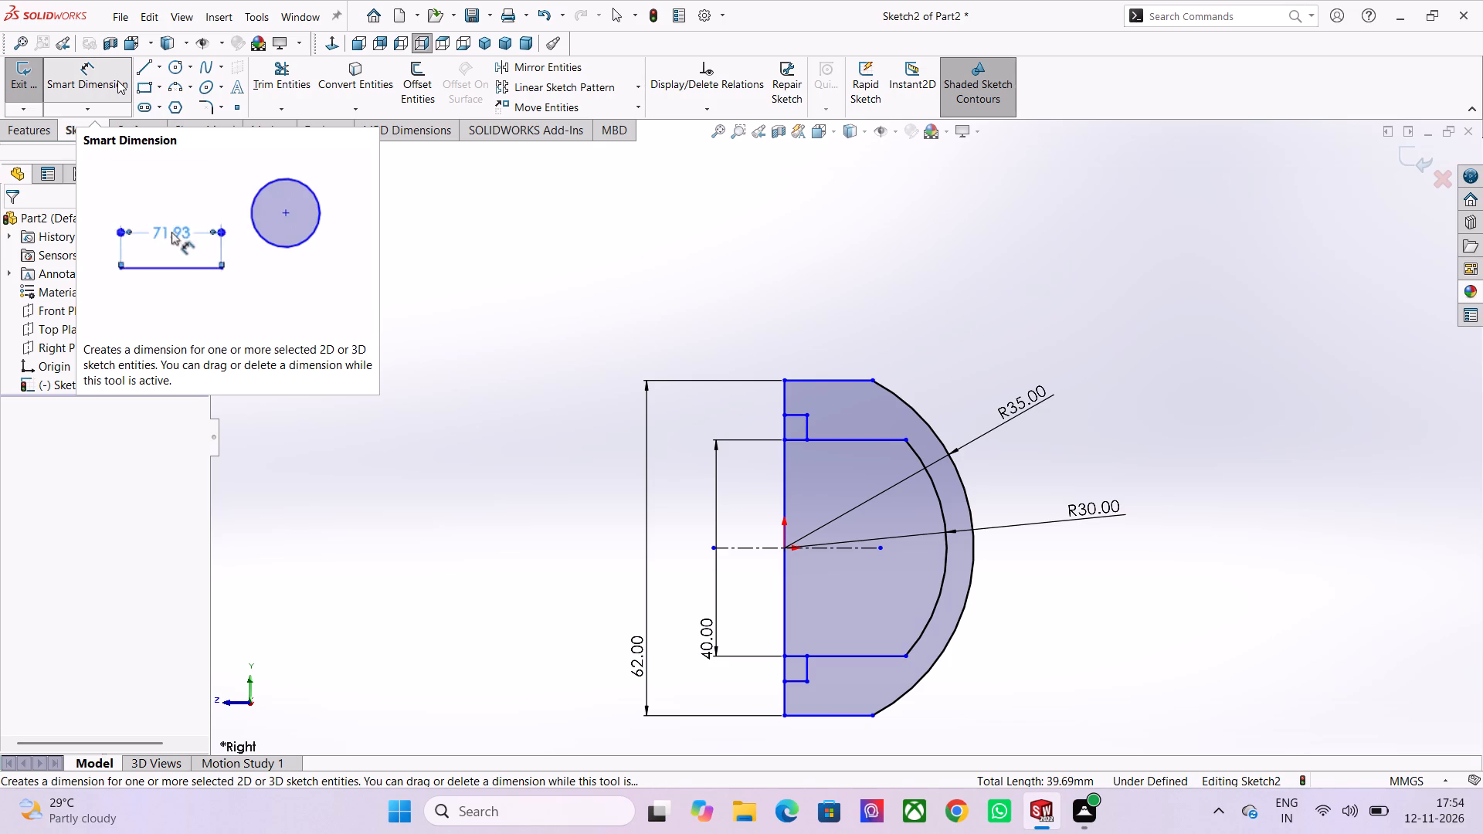
pyautogui.click(791, 415)
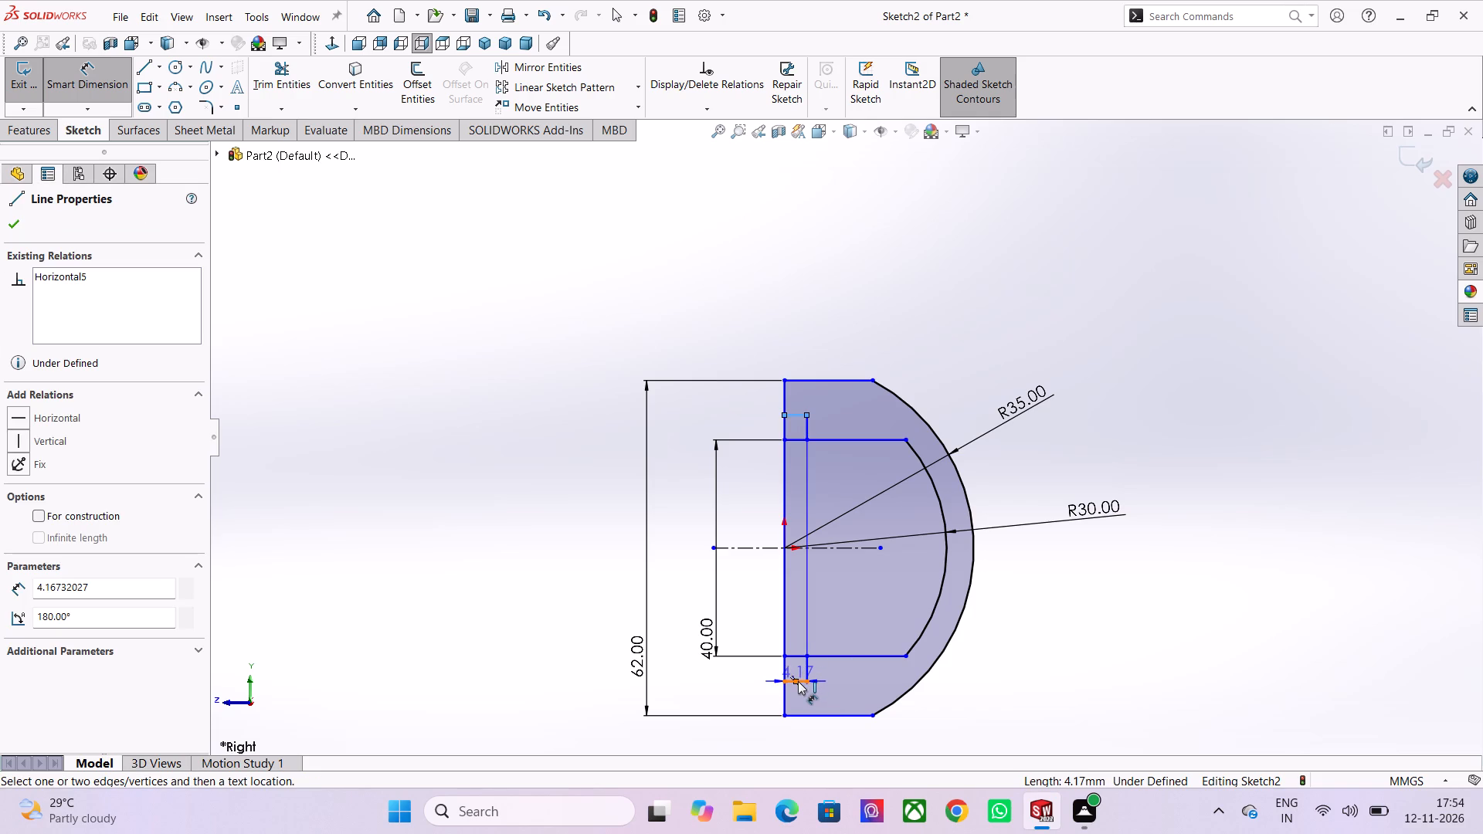
pyautogui.click(798, 681)
pyautogui.click(504, 613)
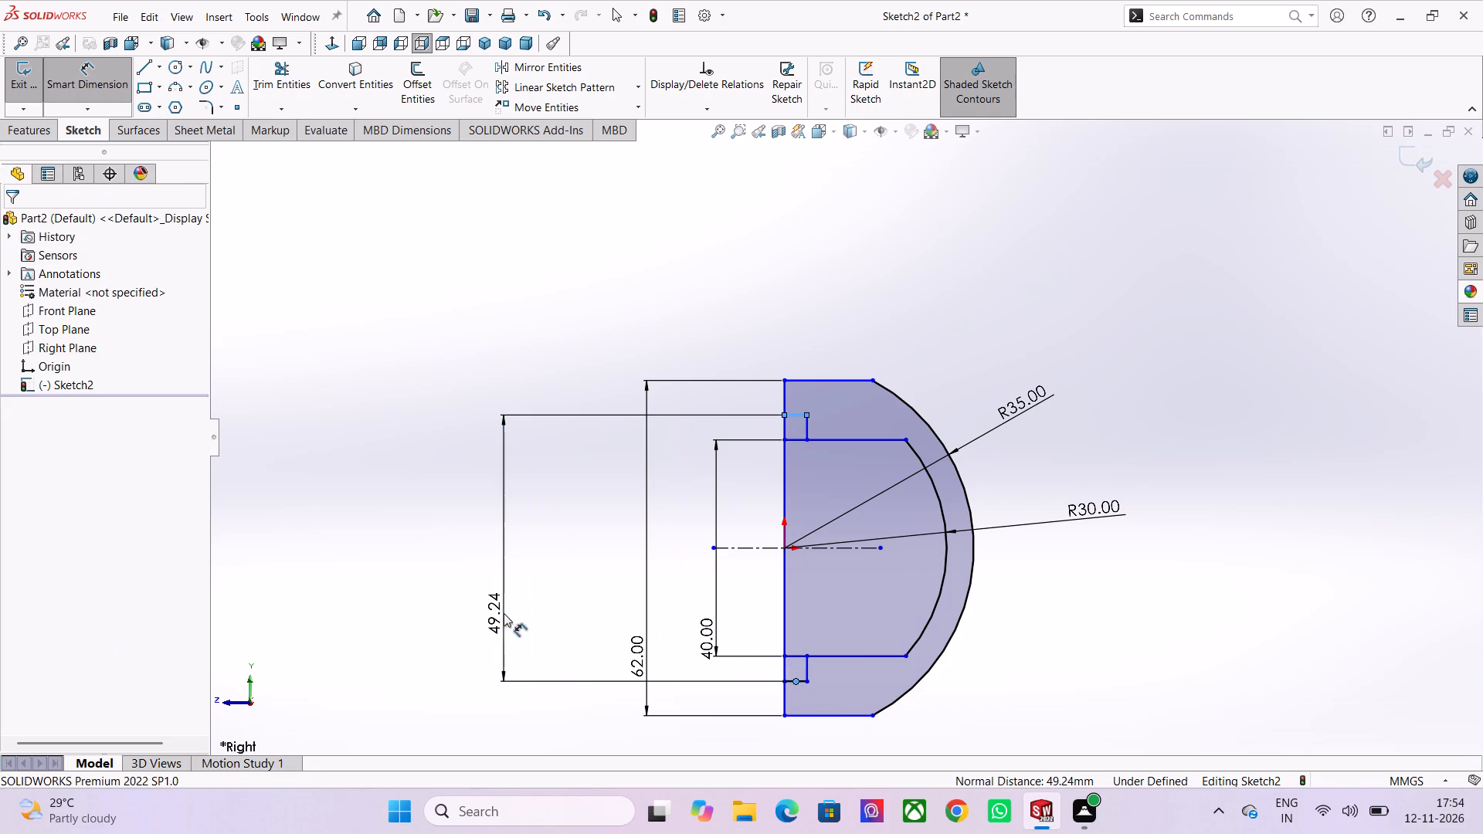
pyautogui.write('42')
pyautogui.press('Return')
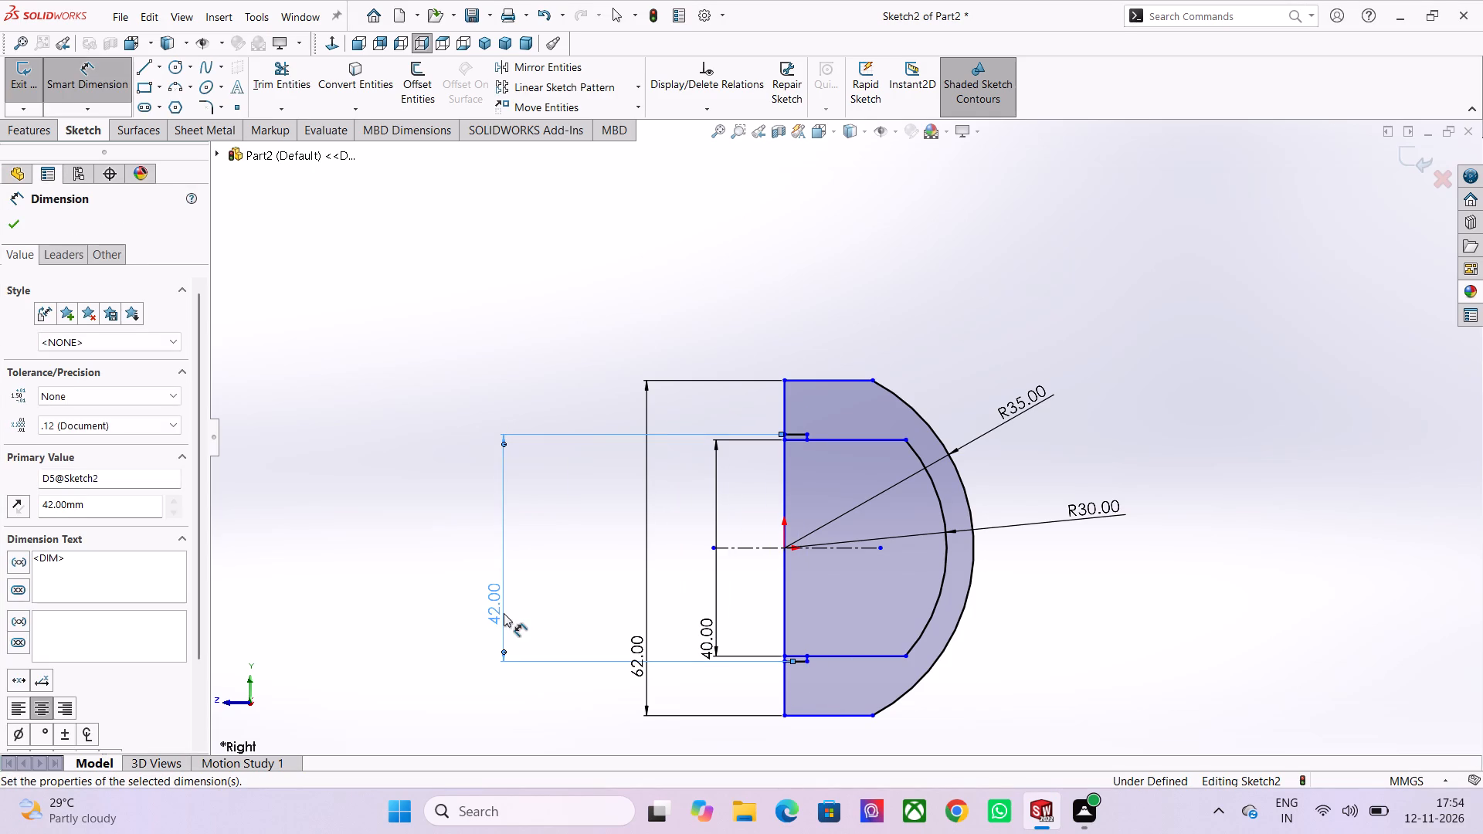
# Dimension the length of the upper small step's horizontal line as 2 mm.
pyautogui.scroll(3, 806, 426)
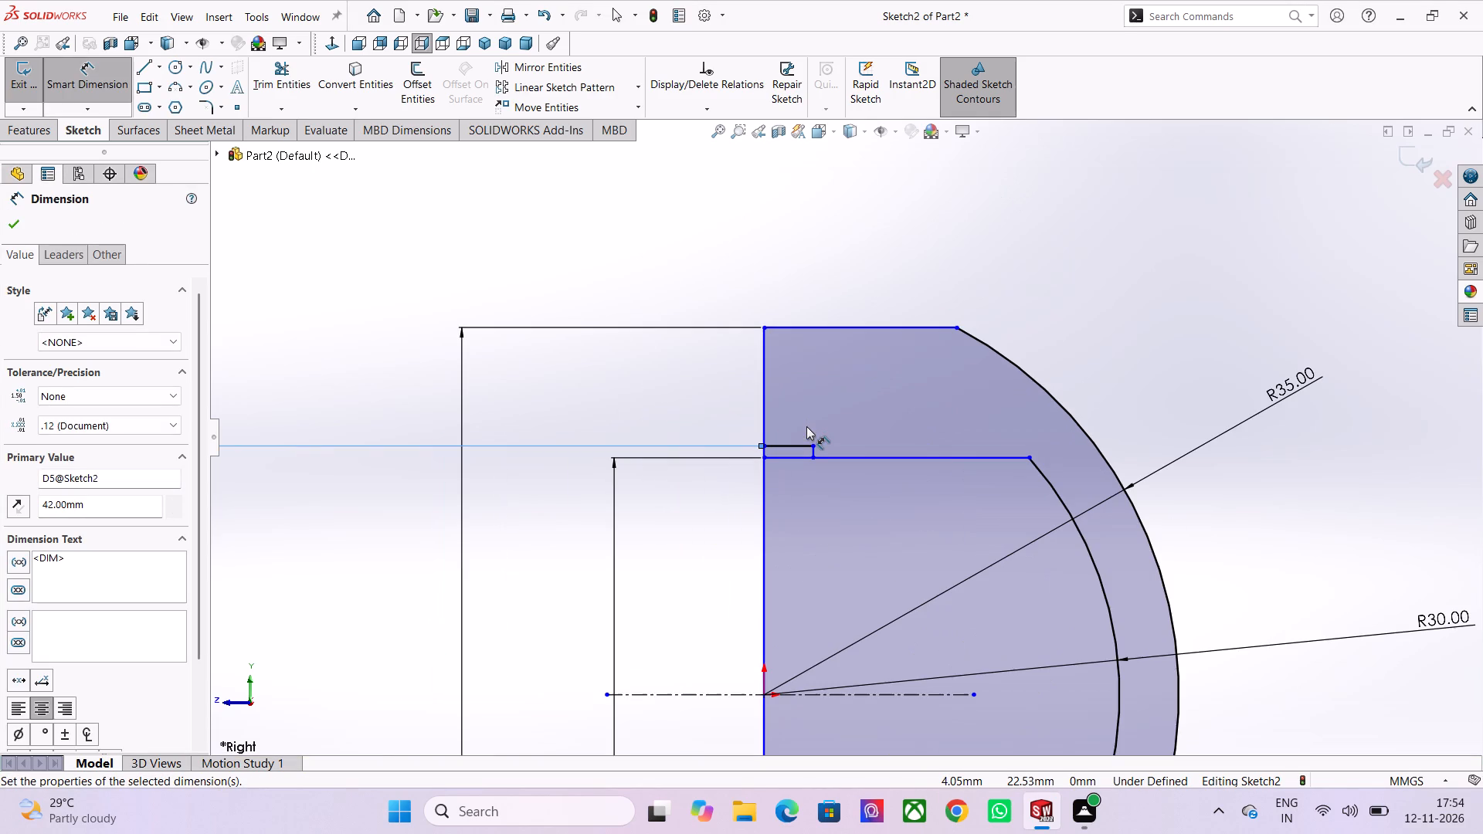
pyautogui.scroll(1, 806, 426)
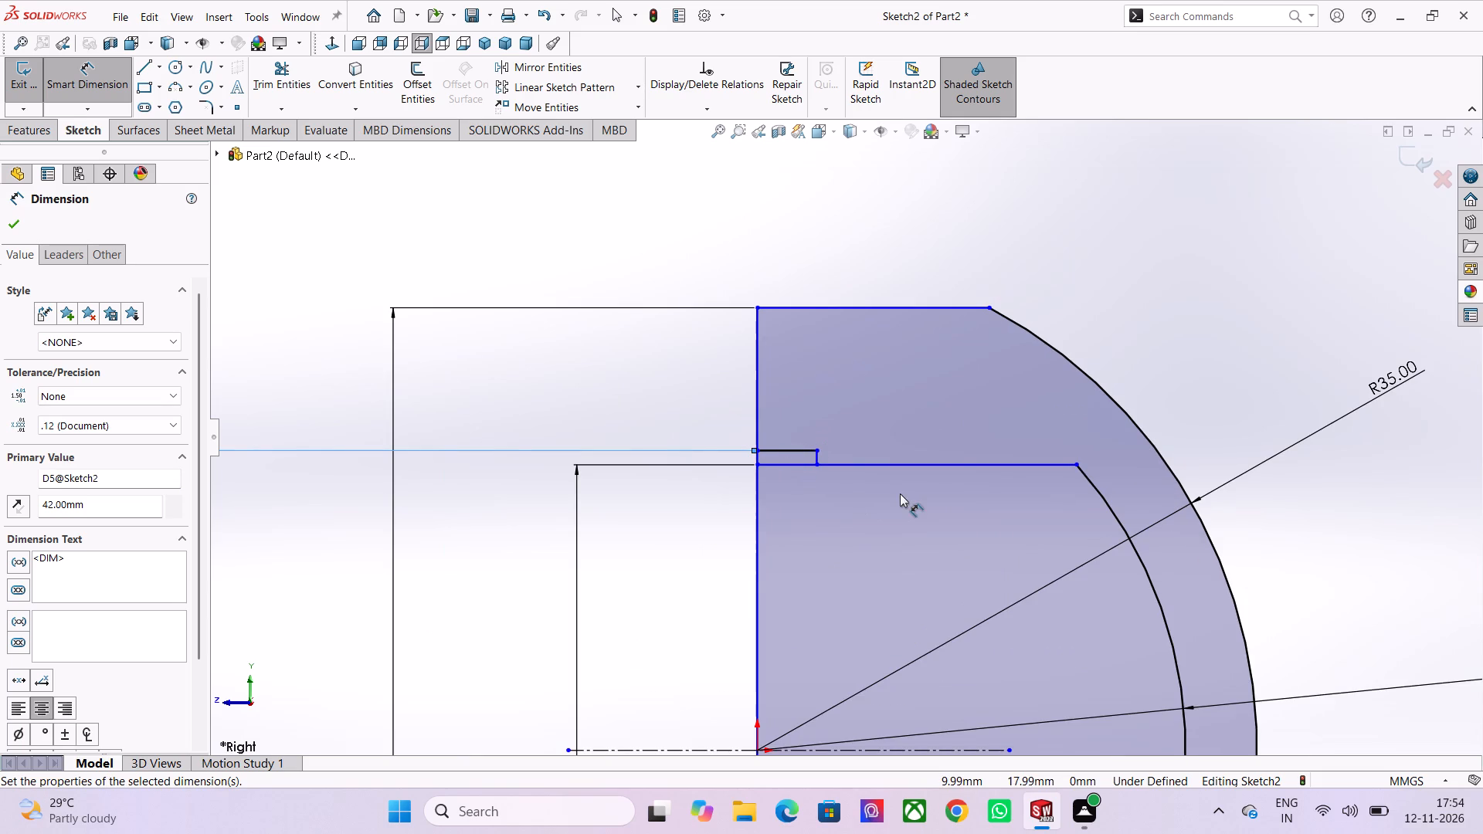
pyautogui.click(806, 449)
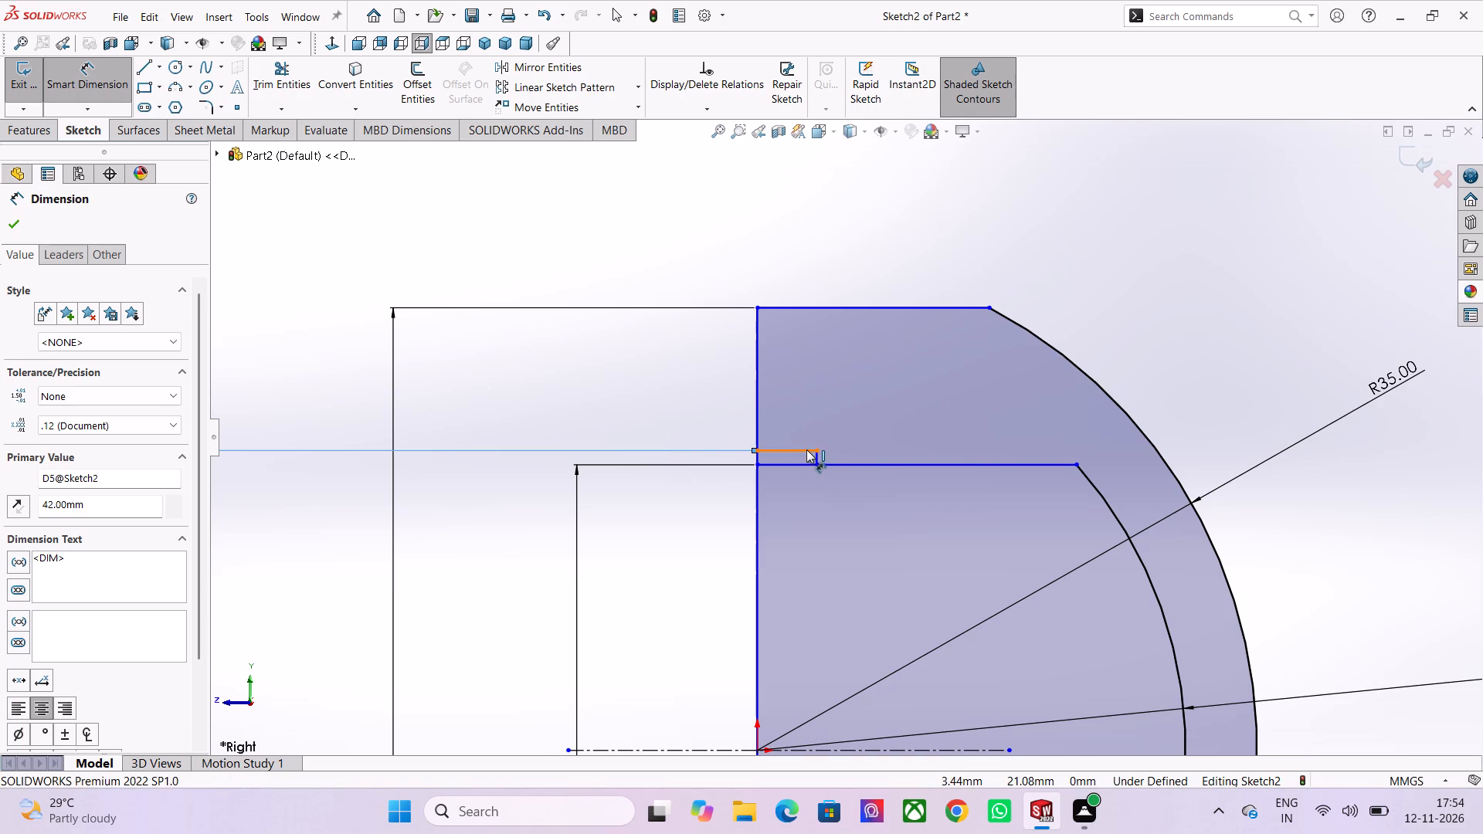
pyautogui.click(807, 397)
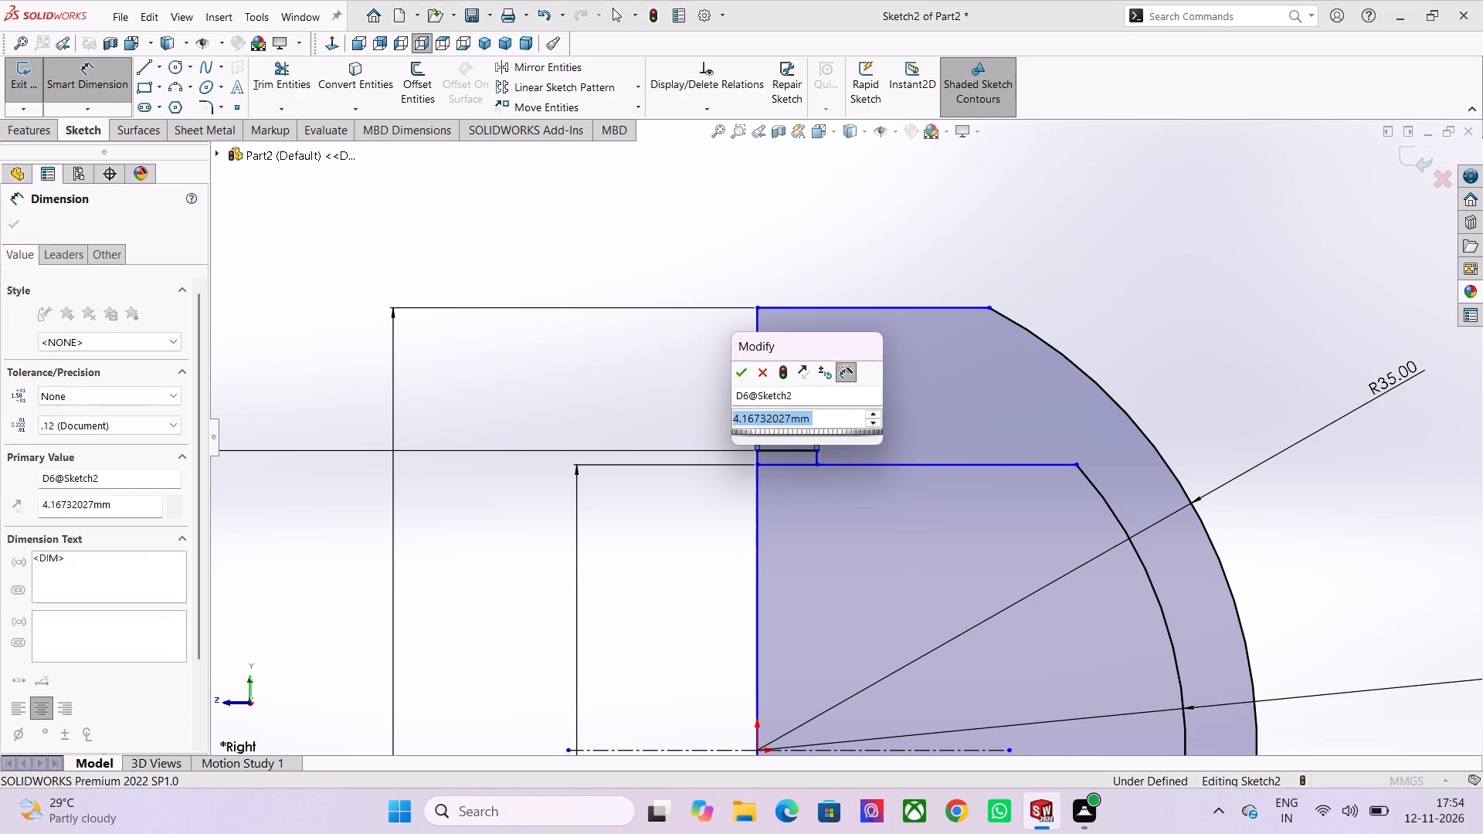
pyautogui.press('2')
pyautogui.press('Return')
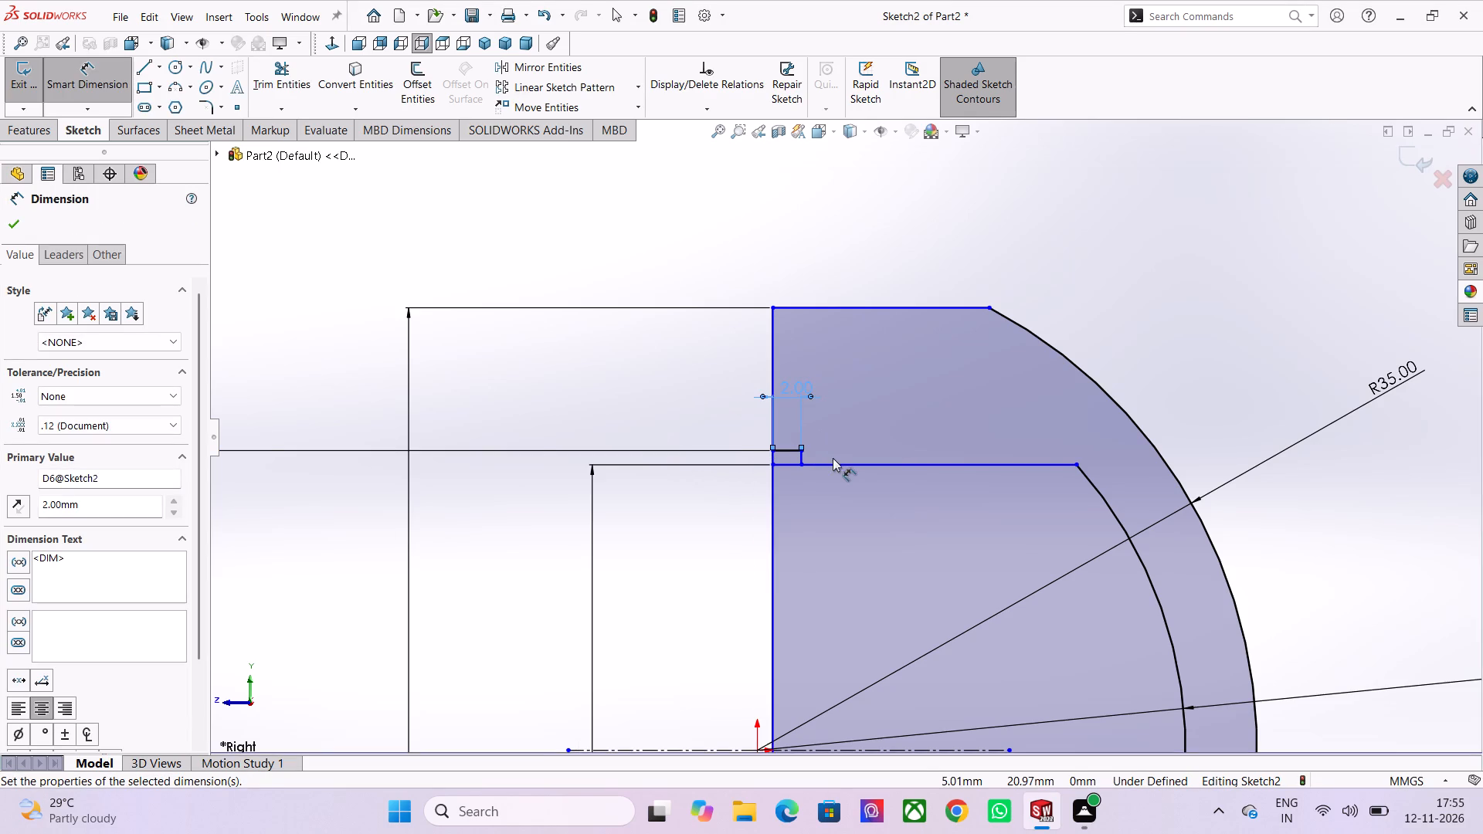
pyautogui.scroll(-2, 833, 458)
pyautogui.scroll(-2, 863, 669)
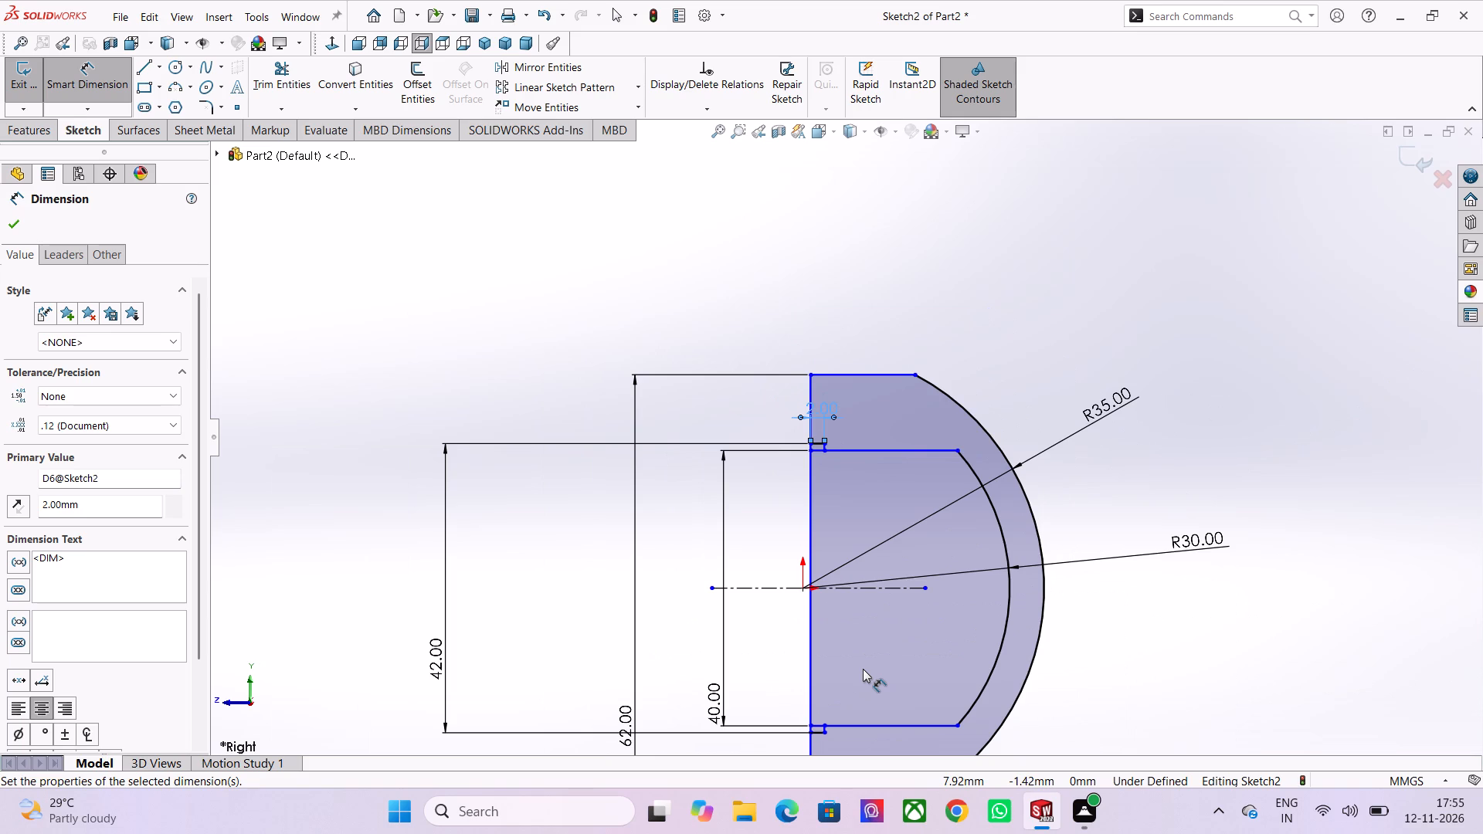
pyautogui.scroll(-1, 863, 669)
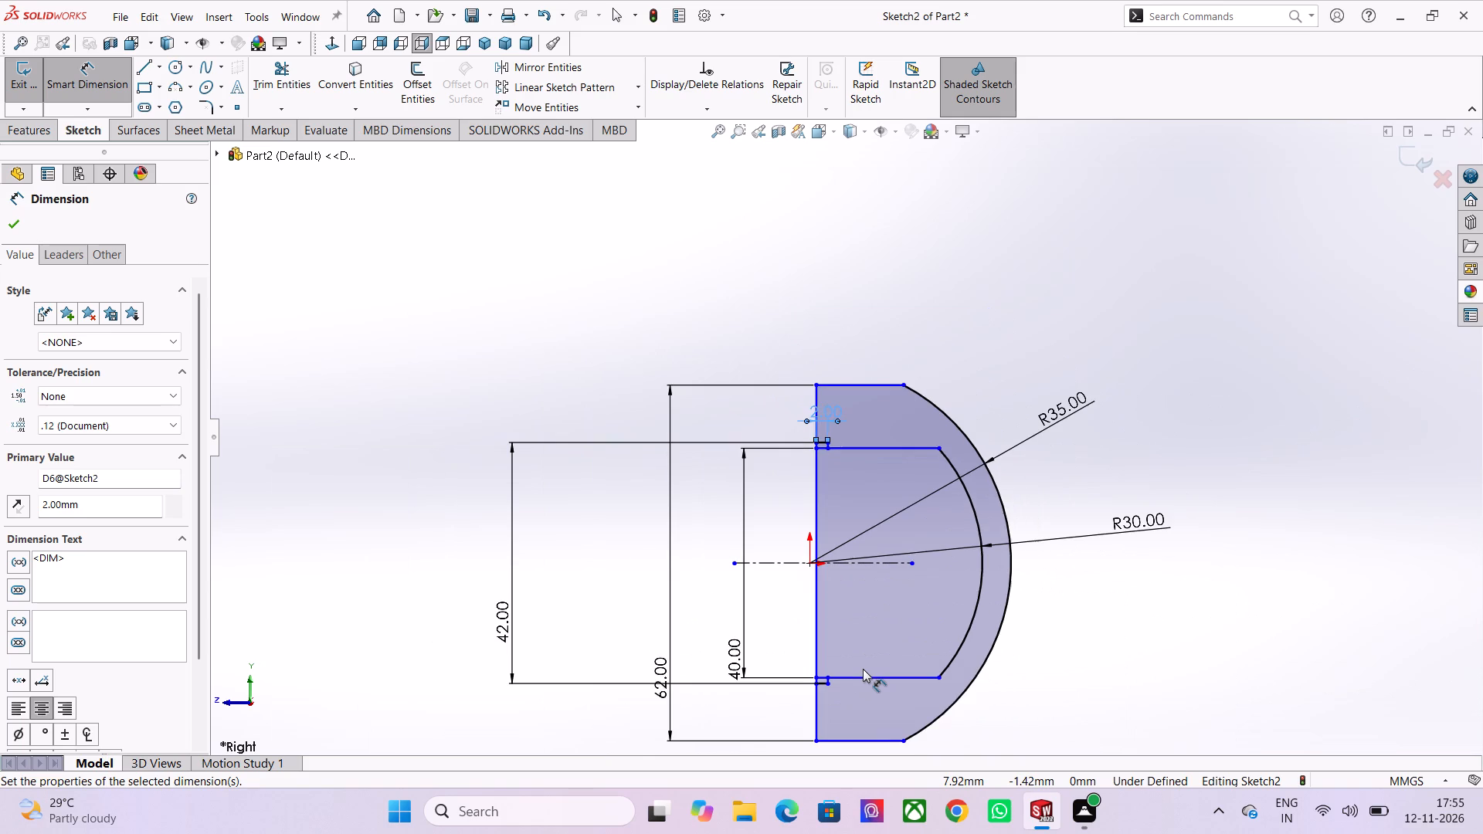
# Trim away the vertical line between the inner horizontal lines on both sides of the centerline, and the leftover corner at the upper small step.
pyautogui.scroll(-1, 863, 669)
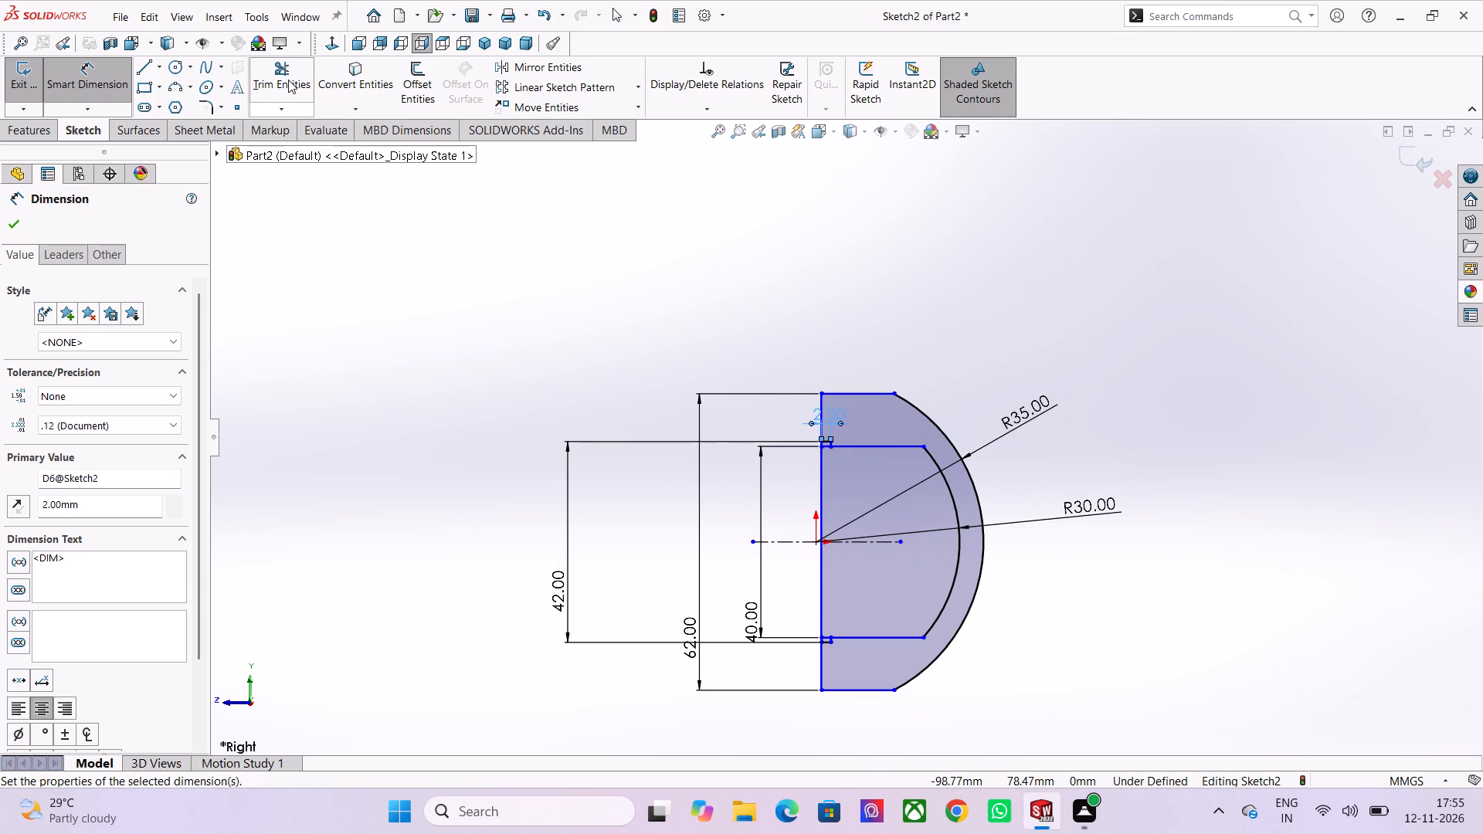
pyautogui.click(287, 77)
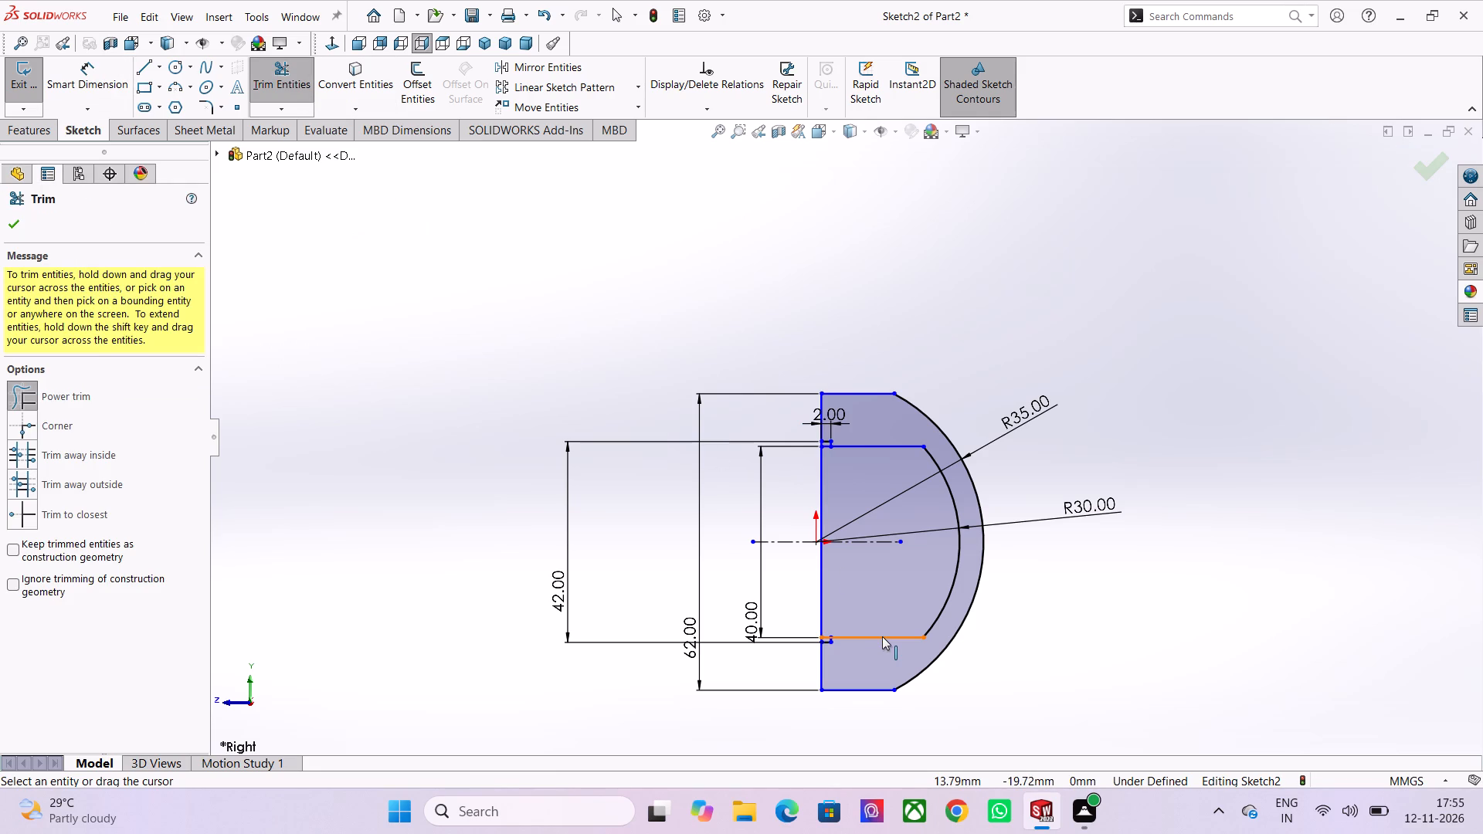
pyautogui.scroll(-1, 1113, 588)
pyautogui.scroll(3, 796, 501)
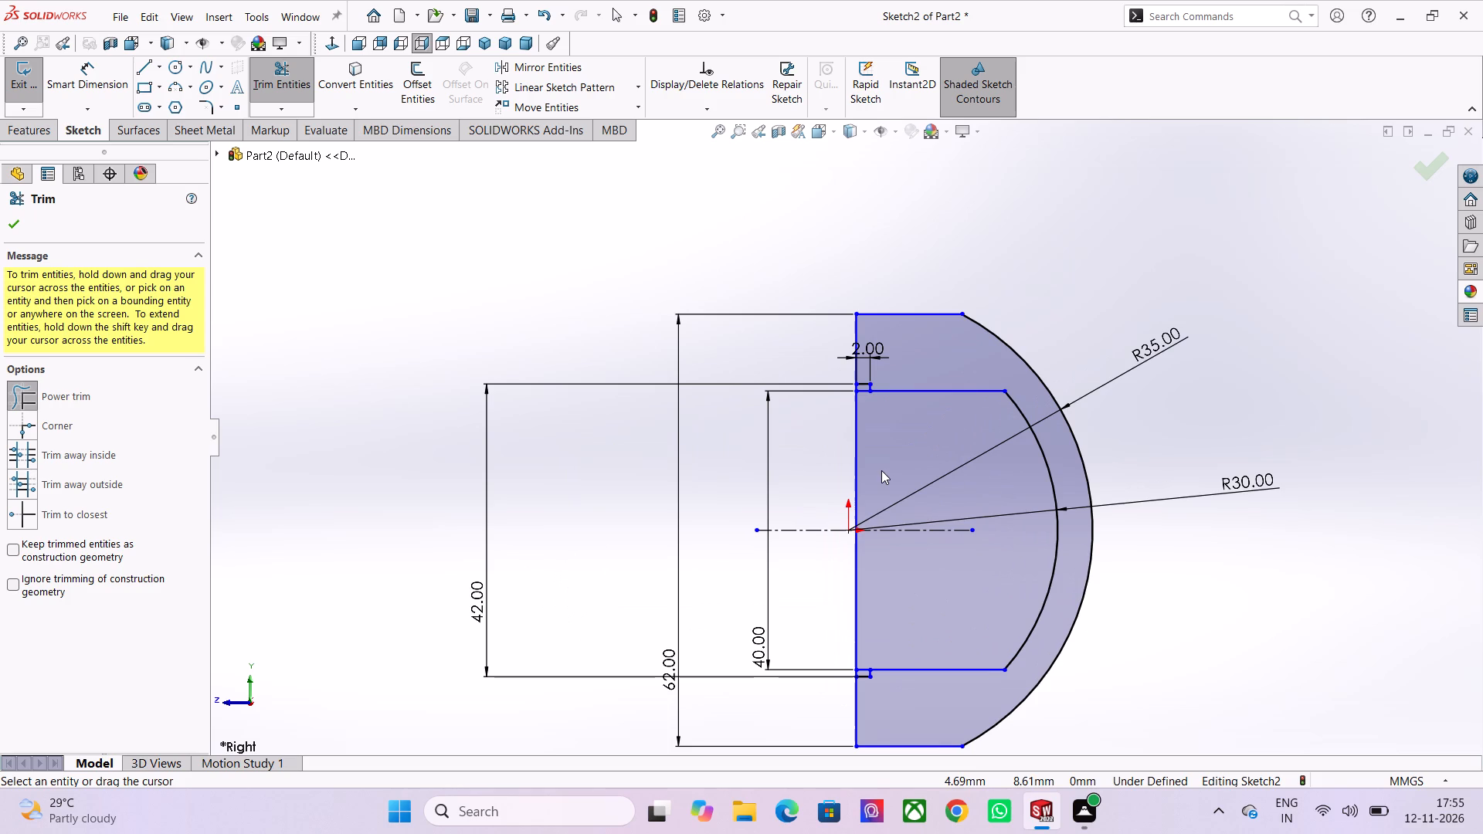
pyautogui.moveTo(833, 443); pyautogui.dragTo(909, 462)
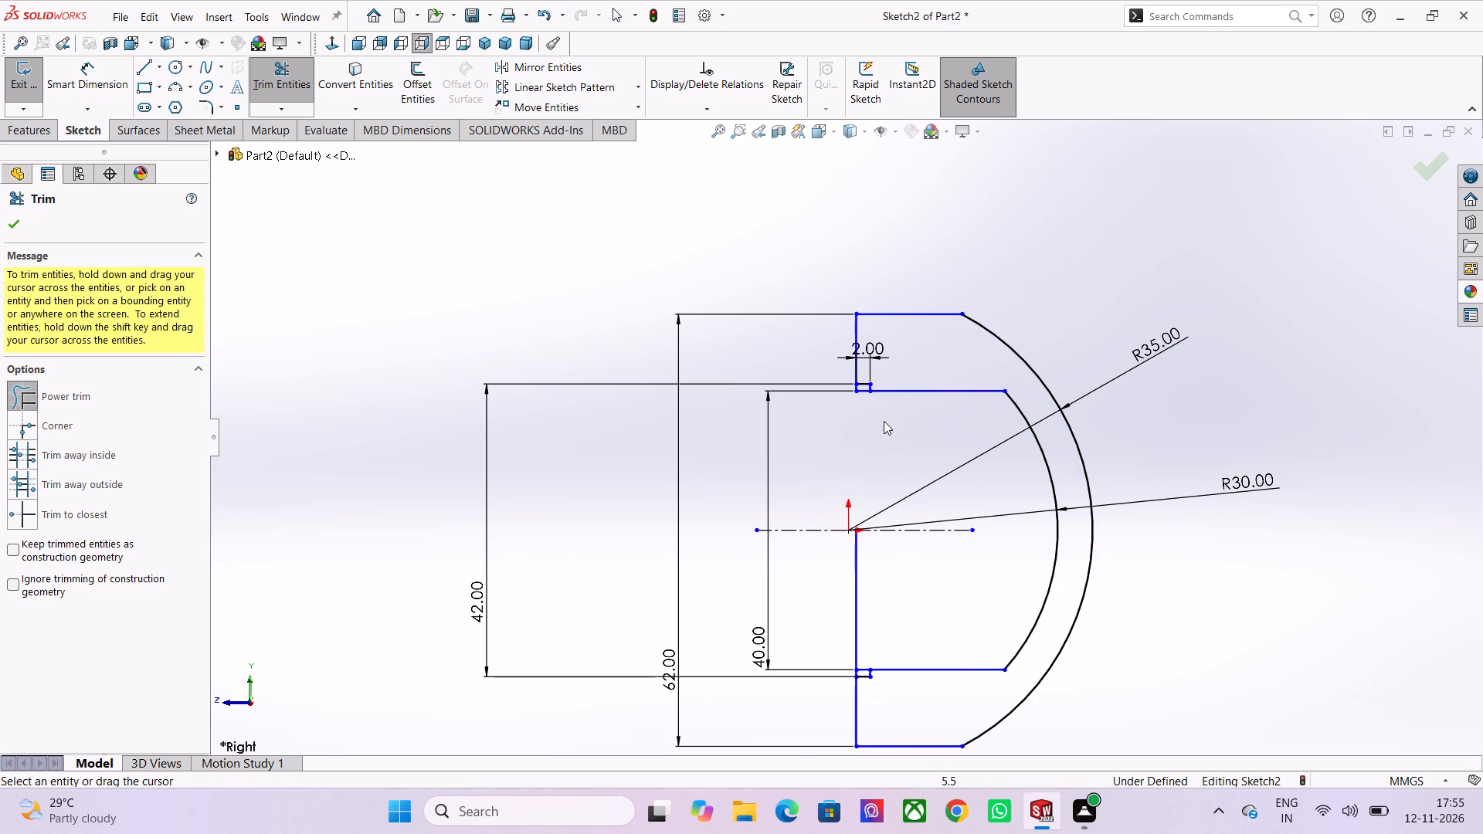
pyautogui.scroll(4, 884, 421)
pyautogui.scroll(7, 821, 338)
pyautogui.moveTo(753, 431); pyautogui.dragTo(841, 483)
pyautogui.scroll(-10, 841, 486)
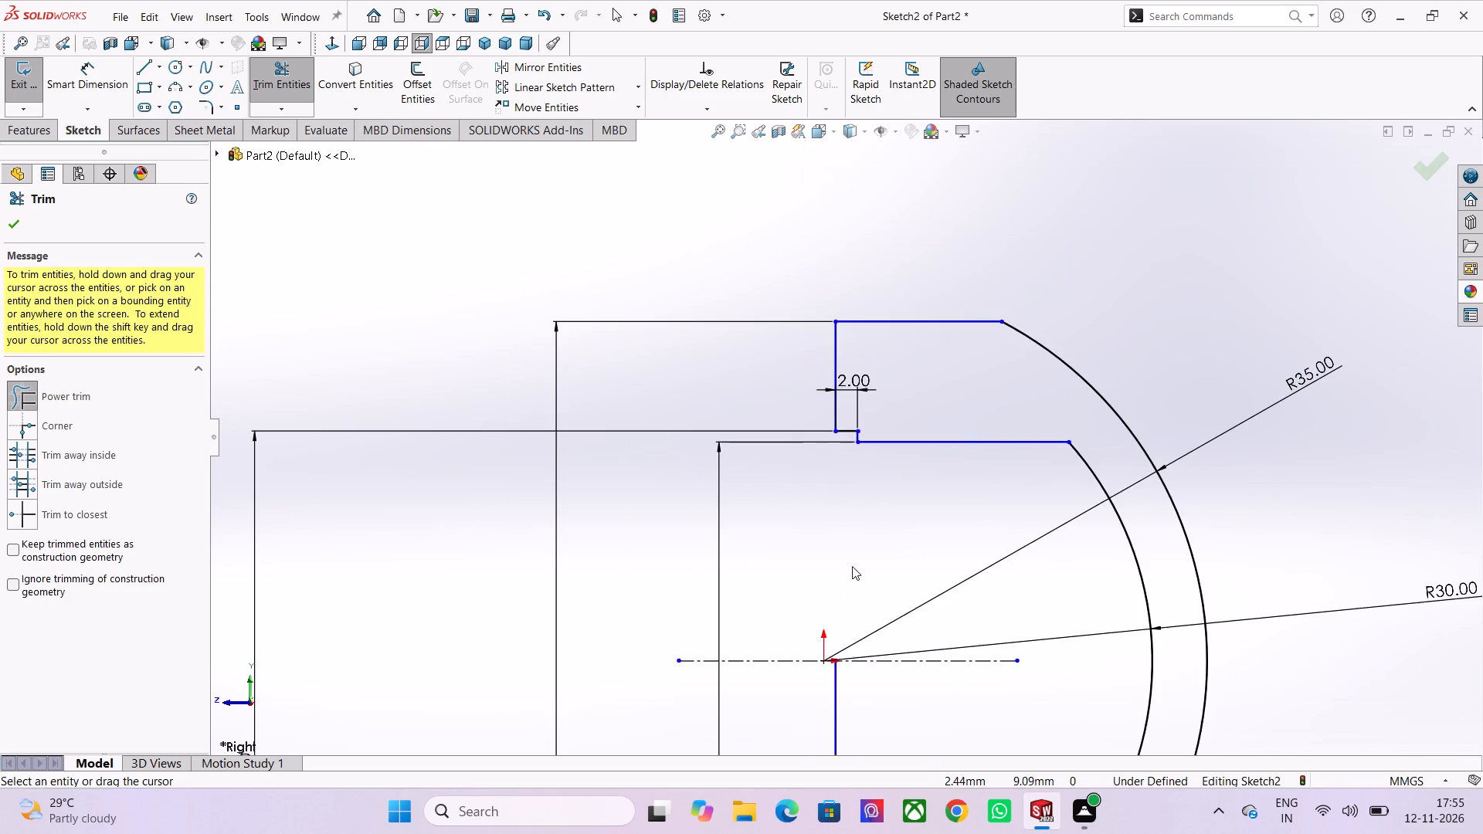
pyautogui.scroll(-4, 853, 572)
pyautogui.moveTo(796, 576); pyautogui.dragTo(864, 612)
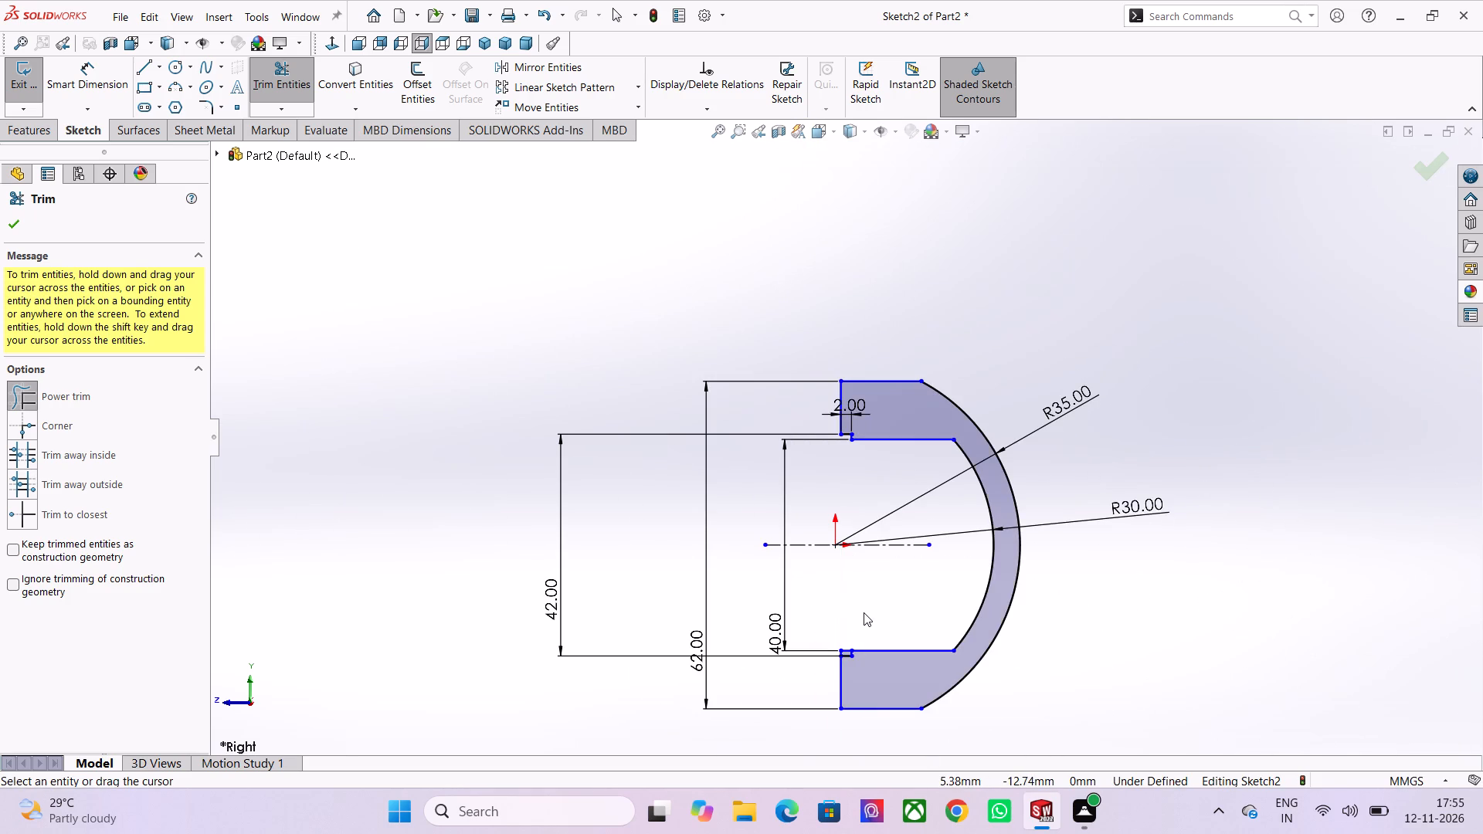
# Trim away the leftover vertical and horizontal corner segments at the lower small step.
pyautogui.scroll(9, 853, 653)
pyautogui.scroll(2, 830, 550)
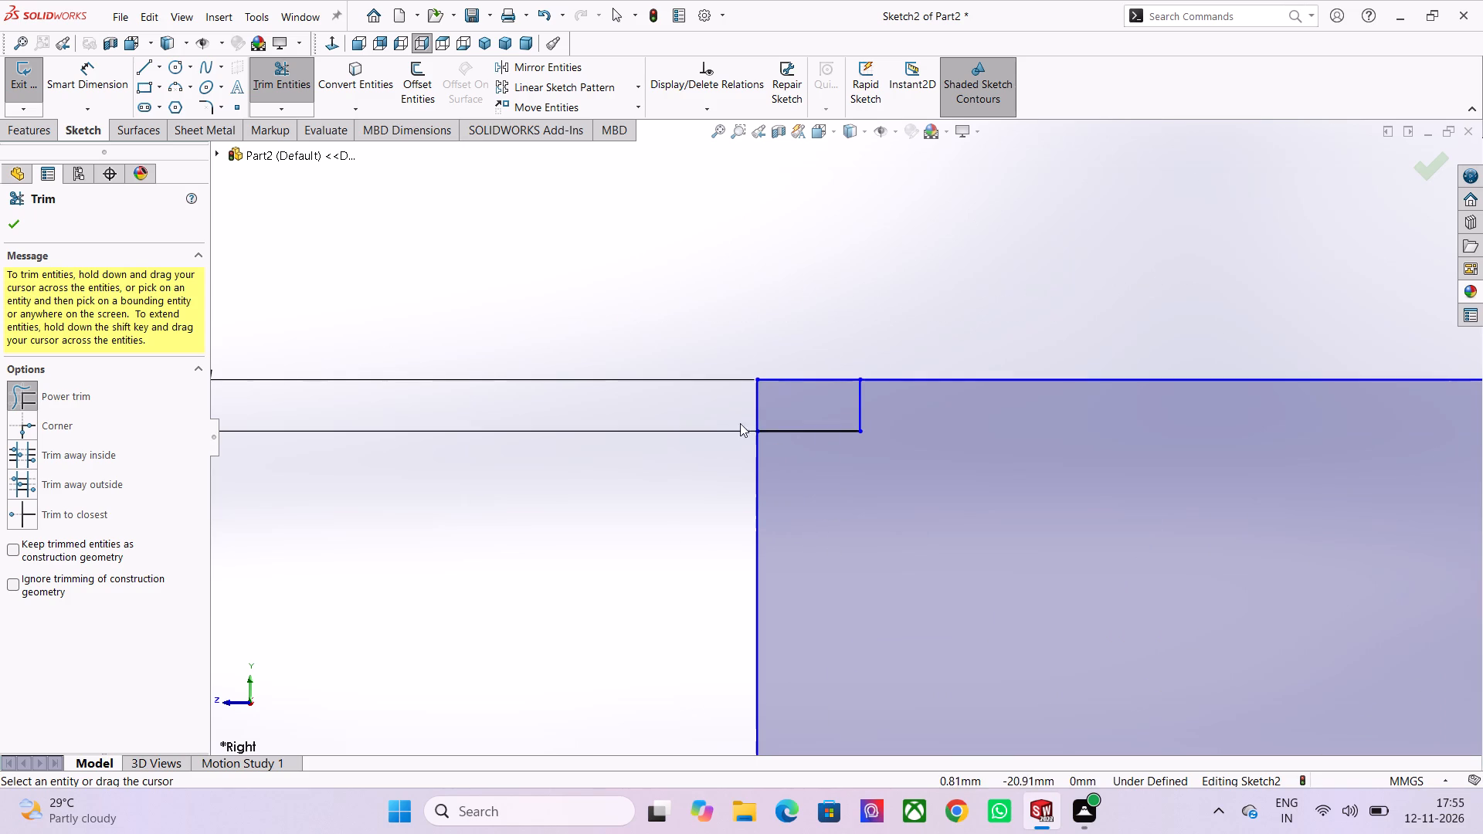
pyautogui.moveTo(734, 410); pyautogui.dragTo(803, 354)
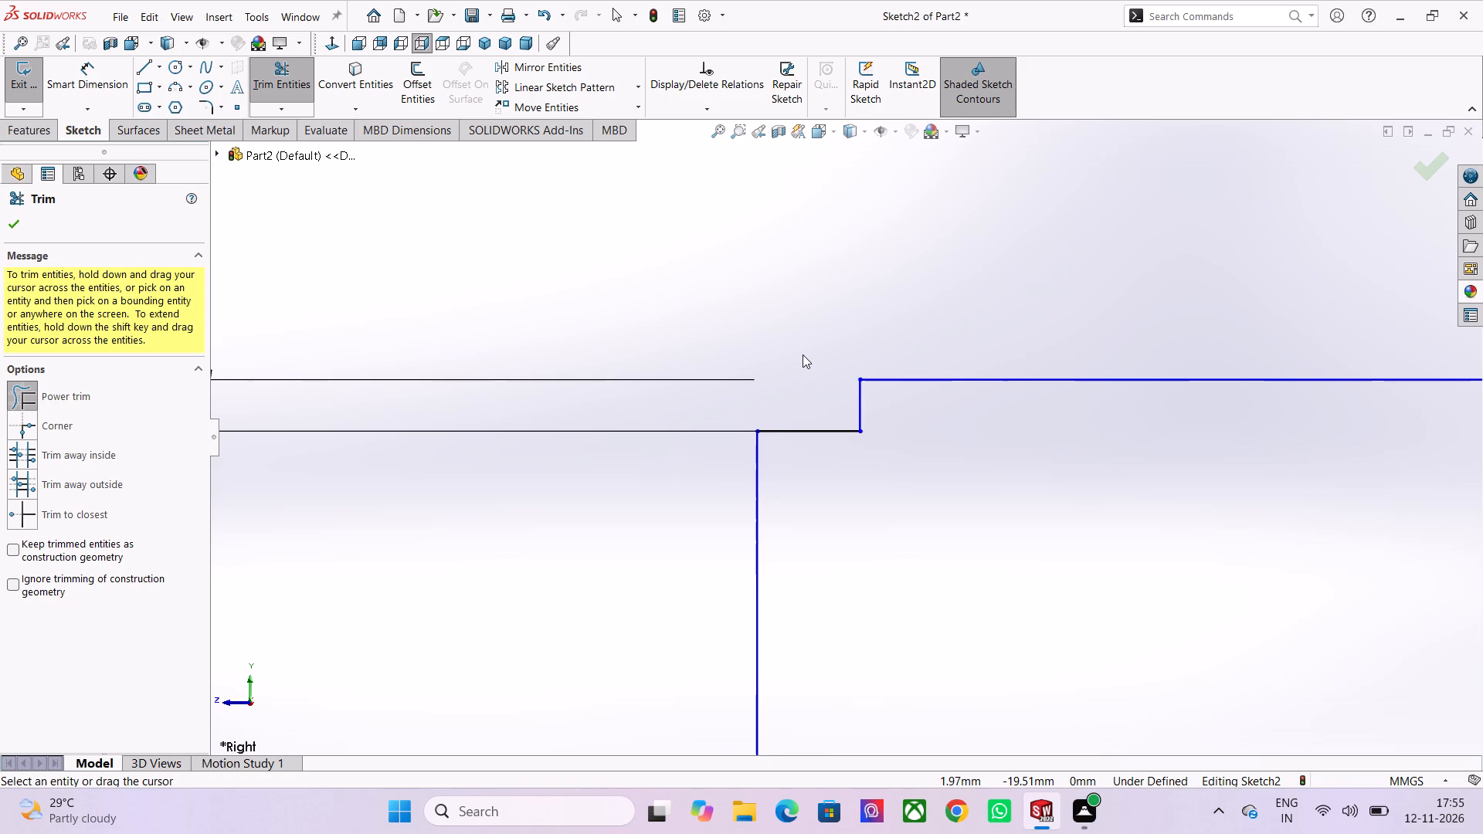
pyautogui.scroll(-5, 803, 354)
pyautogui.press('Escape')
pyautogui.scroll(-4, 803, 354)
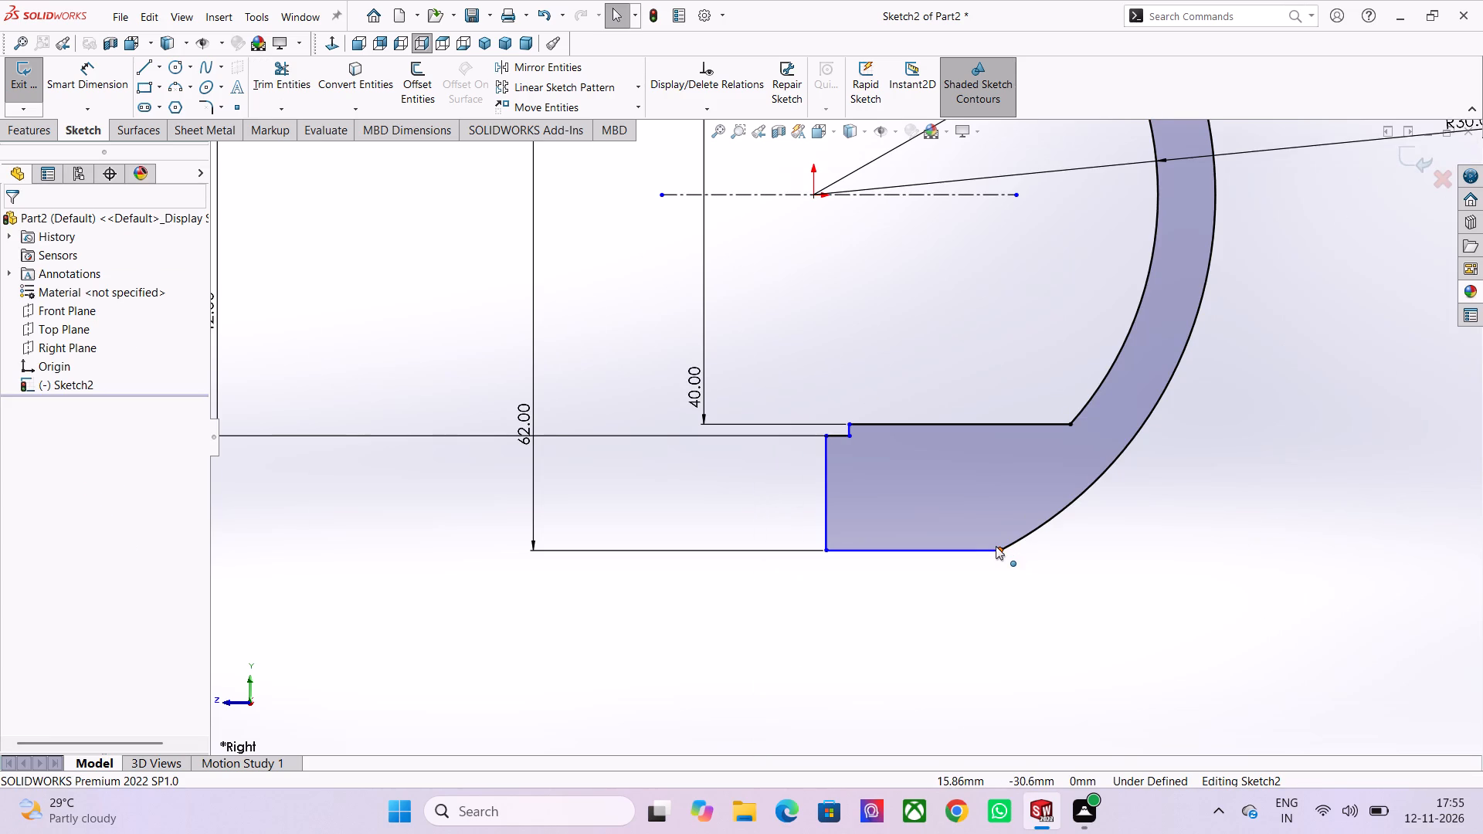
# Add a vertical relation between the lower and upper endpoints where the outer horizontal lines meet the 35 mm arc.
pyautogui.click(999, 548)
pyautogui.scroll(-1, 999, 548)
pyautogui.scroll(-3, 1006, 340)
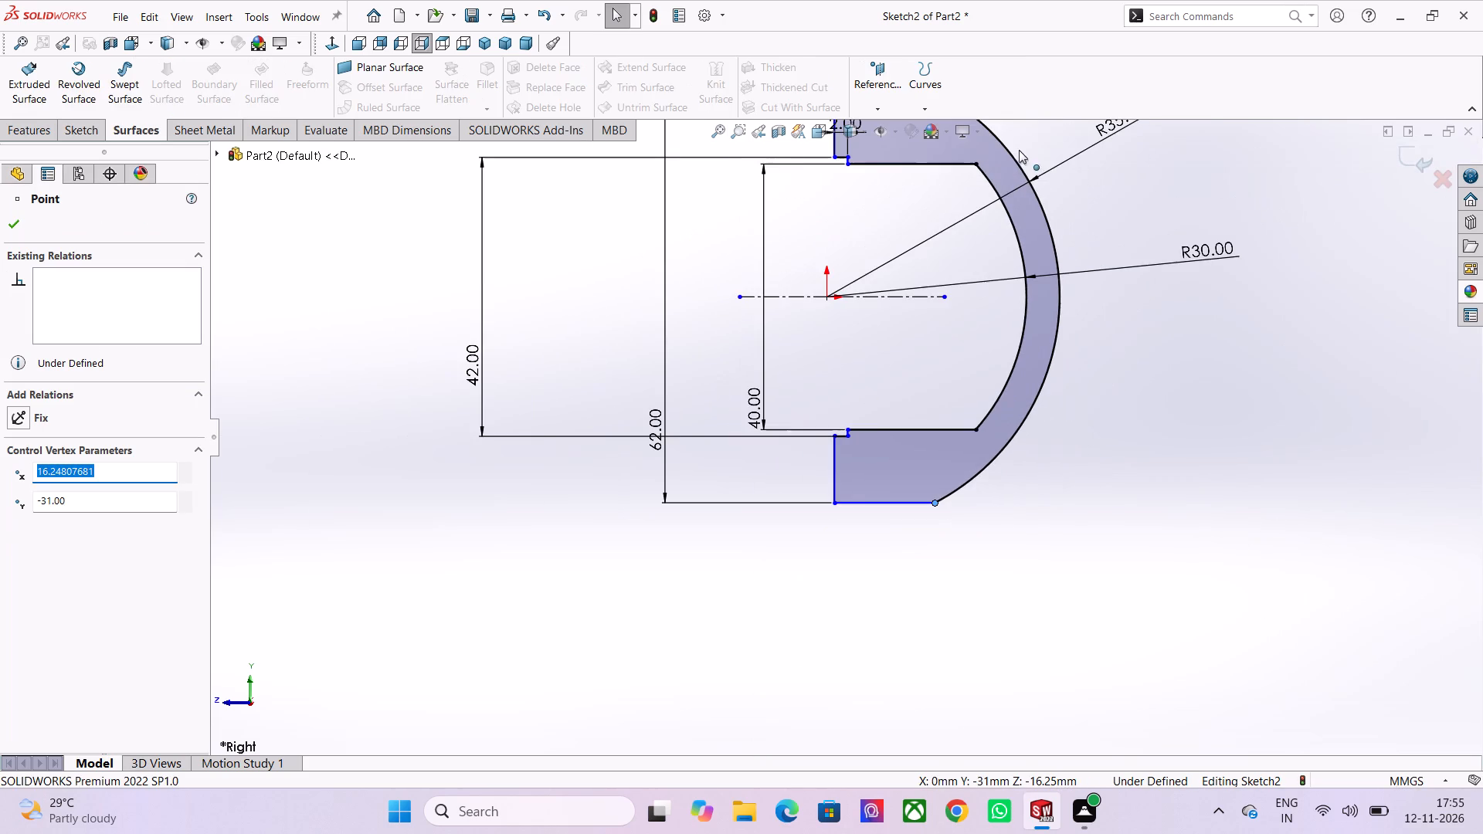
pyautogui.scroll(-1, 975, 168)
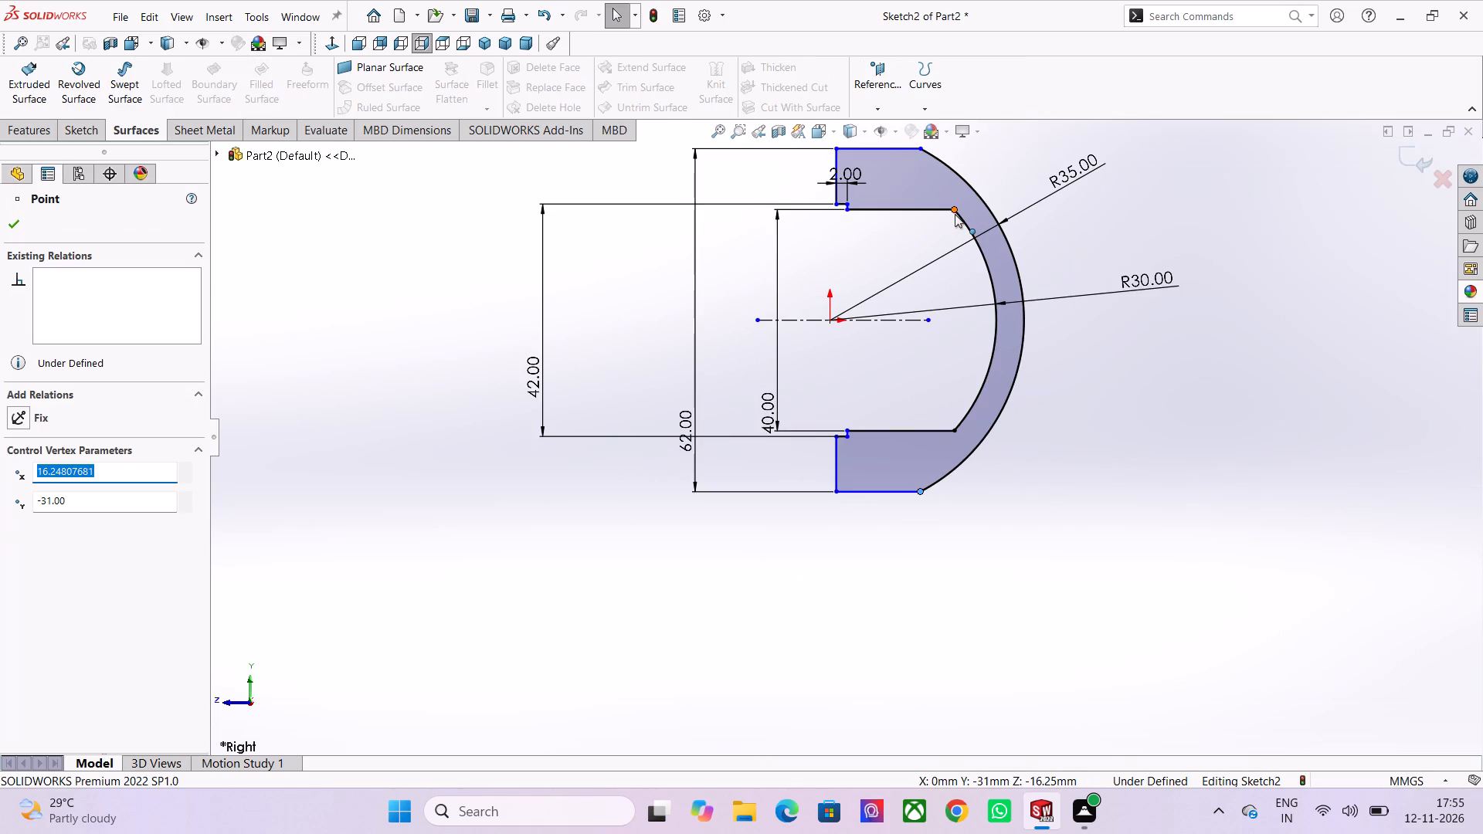
pyautogui.keyDown('ctrl'); pyautogui.click(922, 151); pyautogui.keyUp('ctrl')
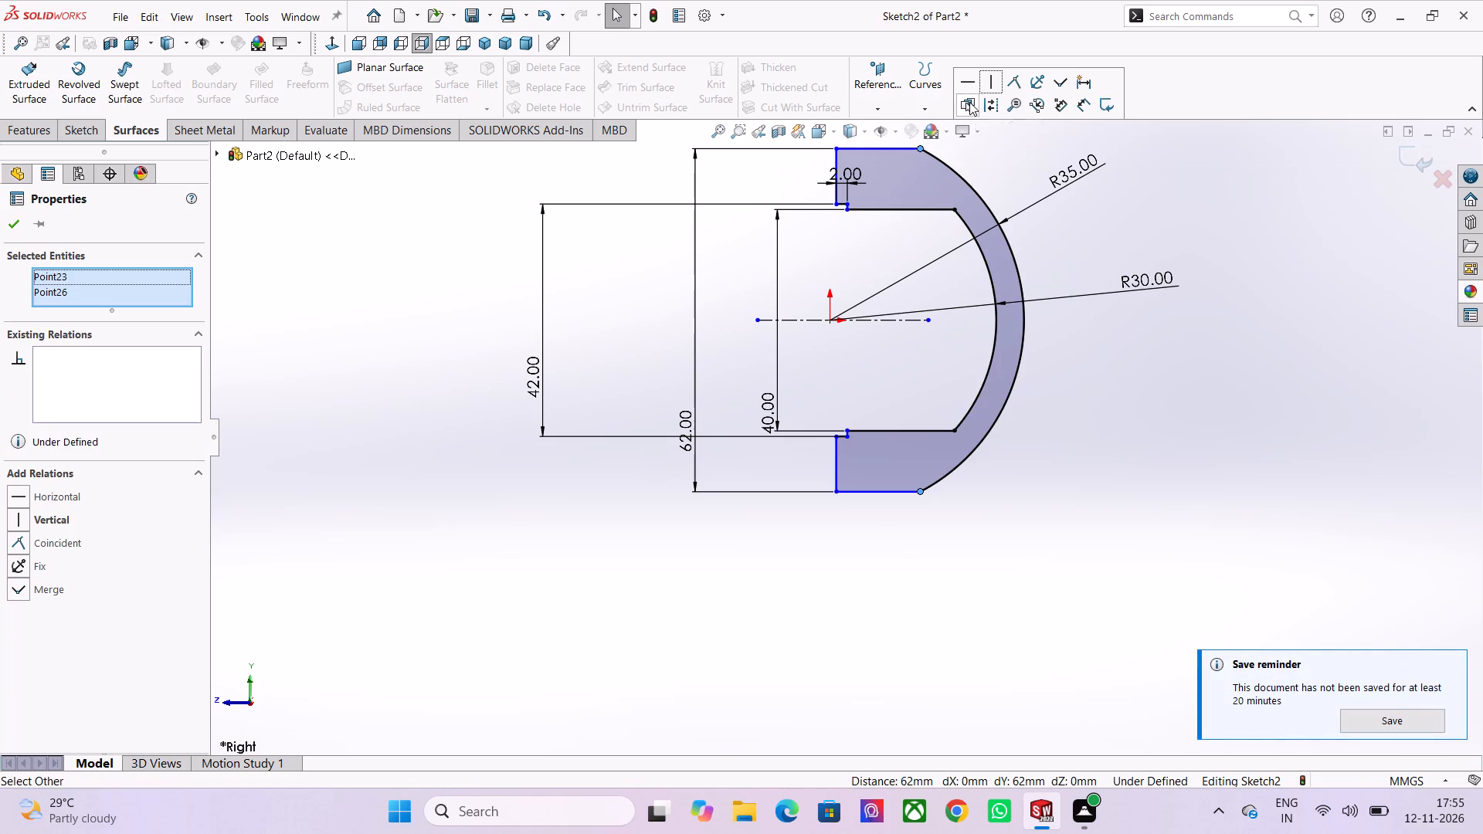
pyautogui.click(993, 83)
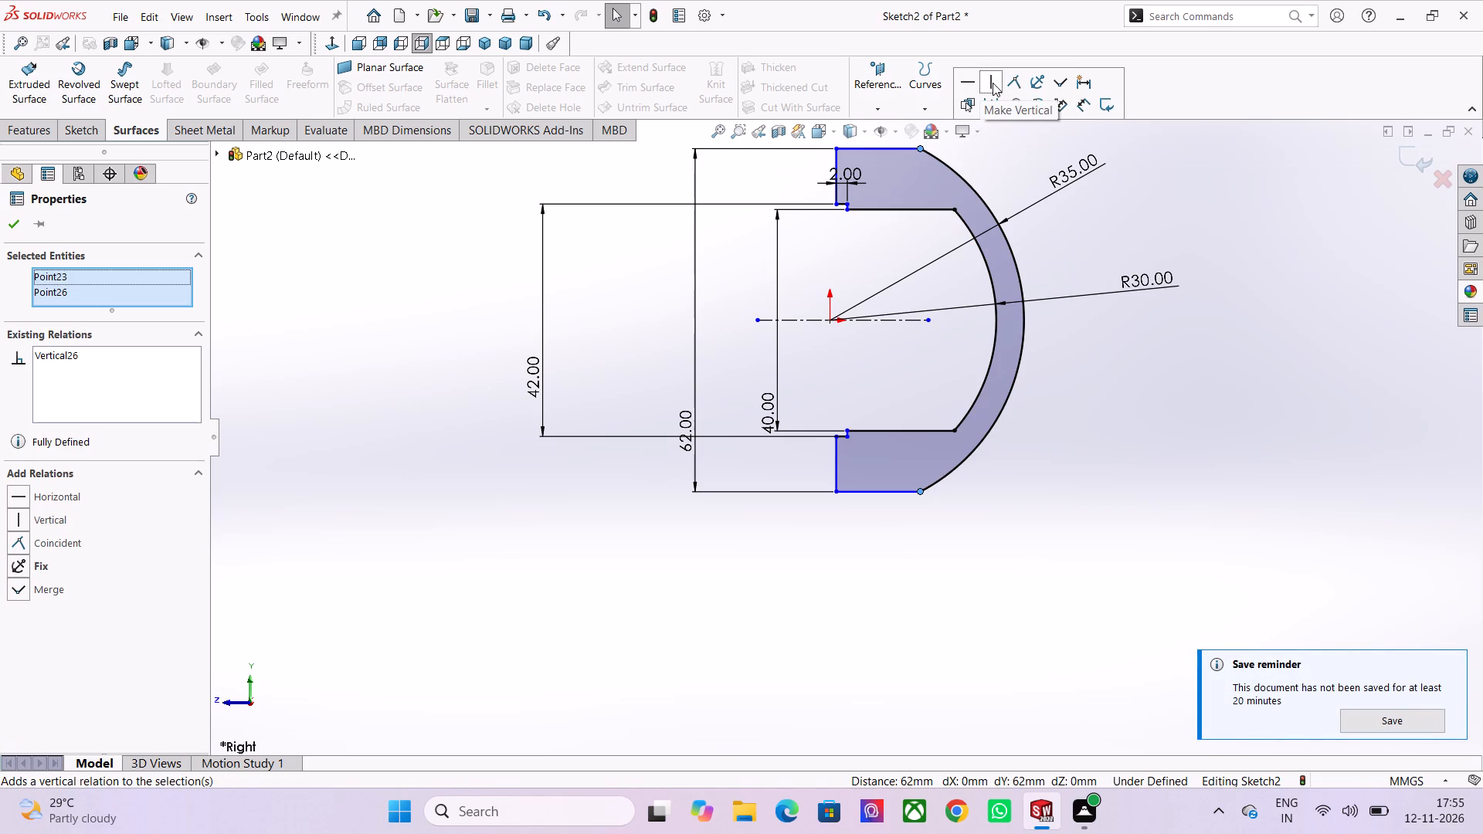
pyautogui.click(12, 222)
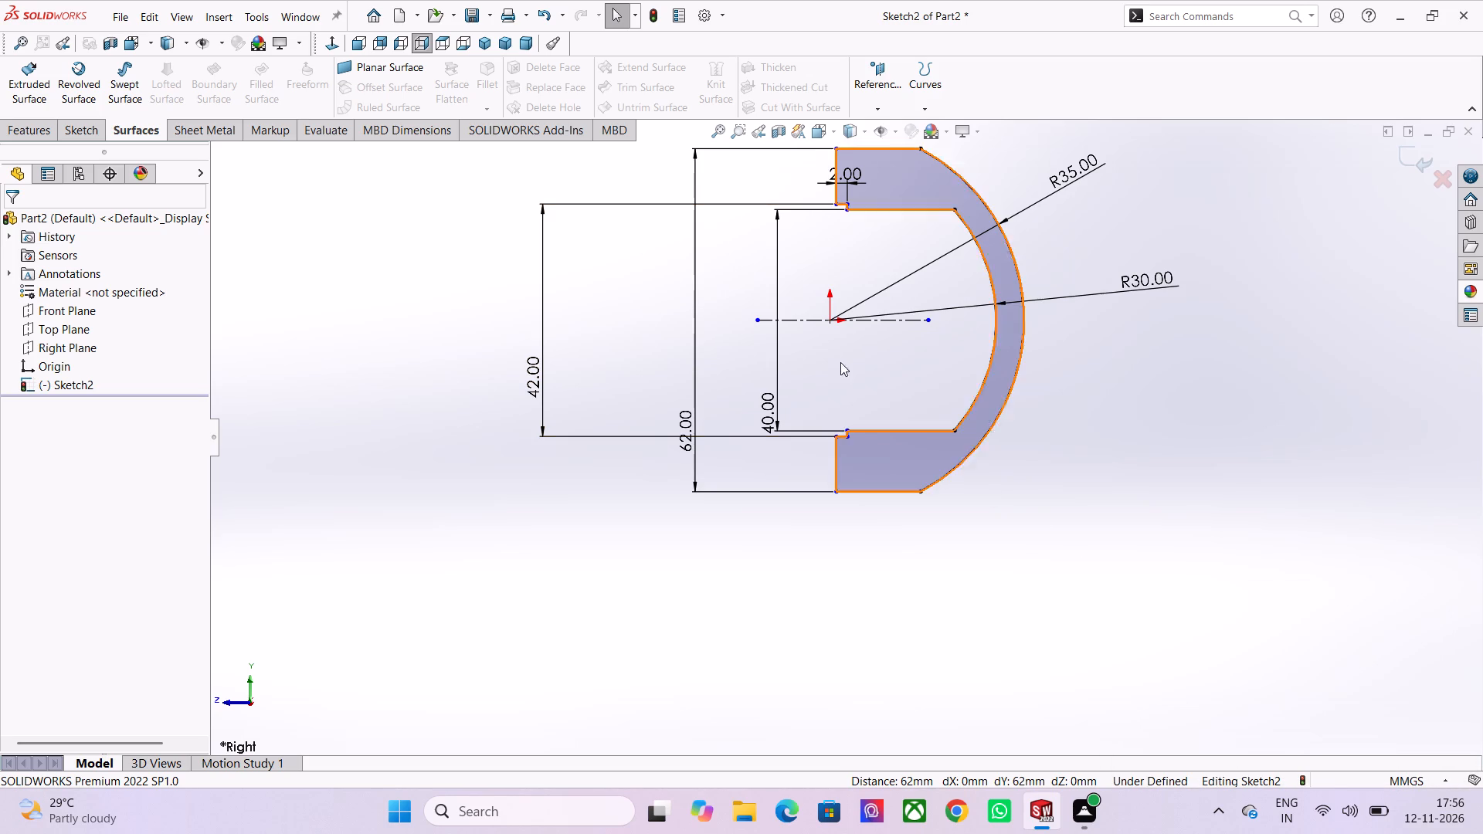
# Add a vertical relation aligning the outer corner points of both small steps with the arc center at the origin.
pyautogui.click(839, 207)
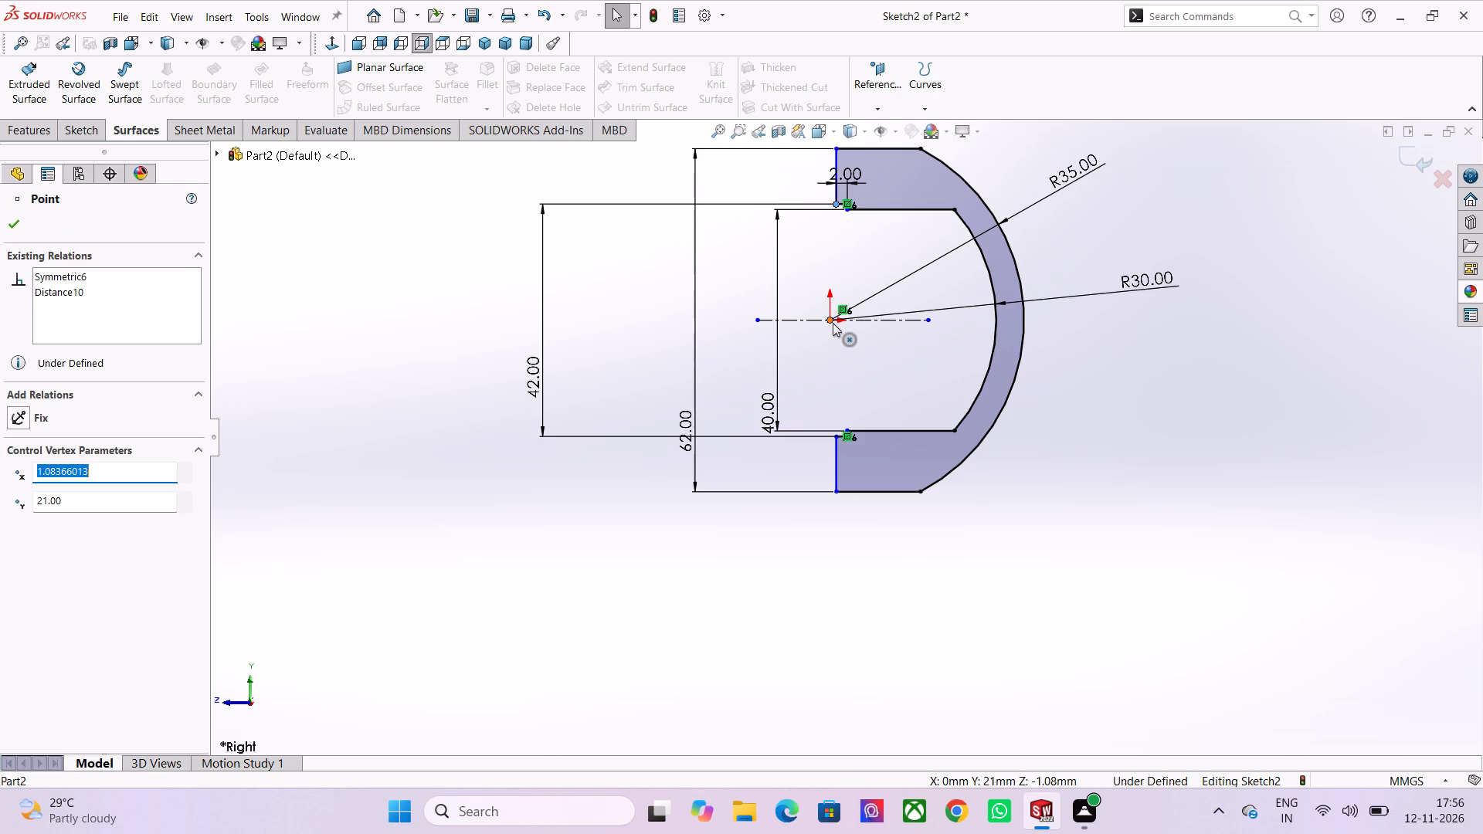
pyautogui.keyDown('ctrl'); pyautogui.click(831, 320); pyautogui.keyUp('ctrl')
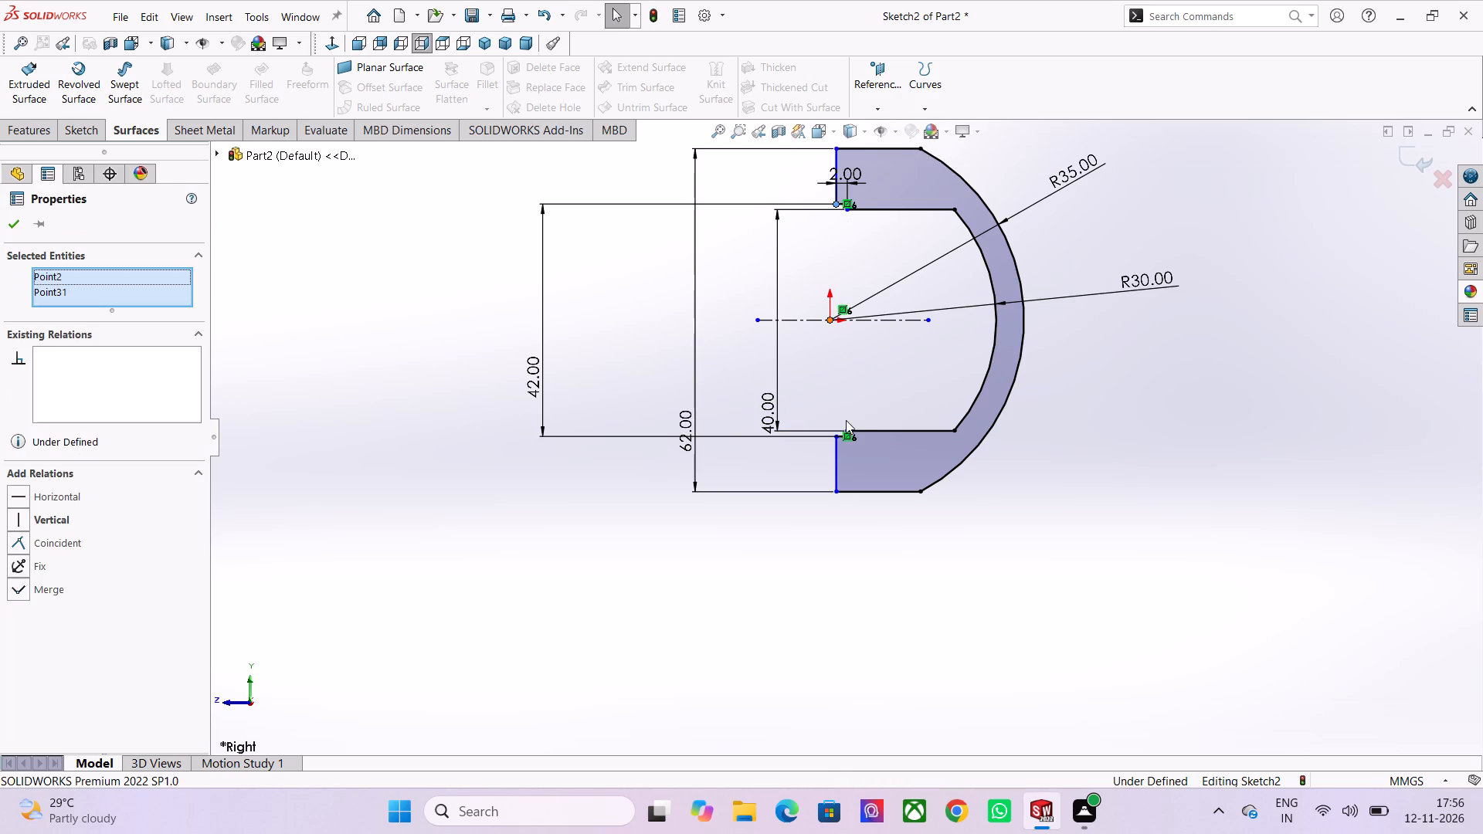
pyautogui.keyDown('ctrl'); pyautogui.click(839, 436); pyautogui.keyUp('ctrl')
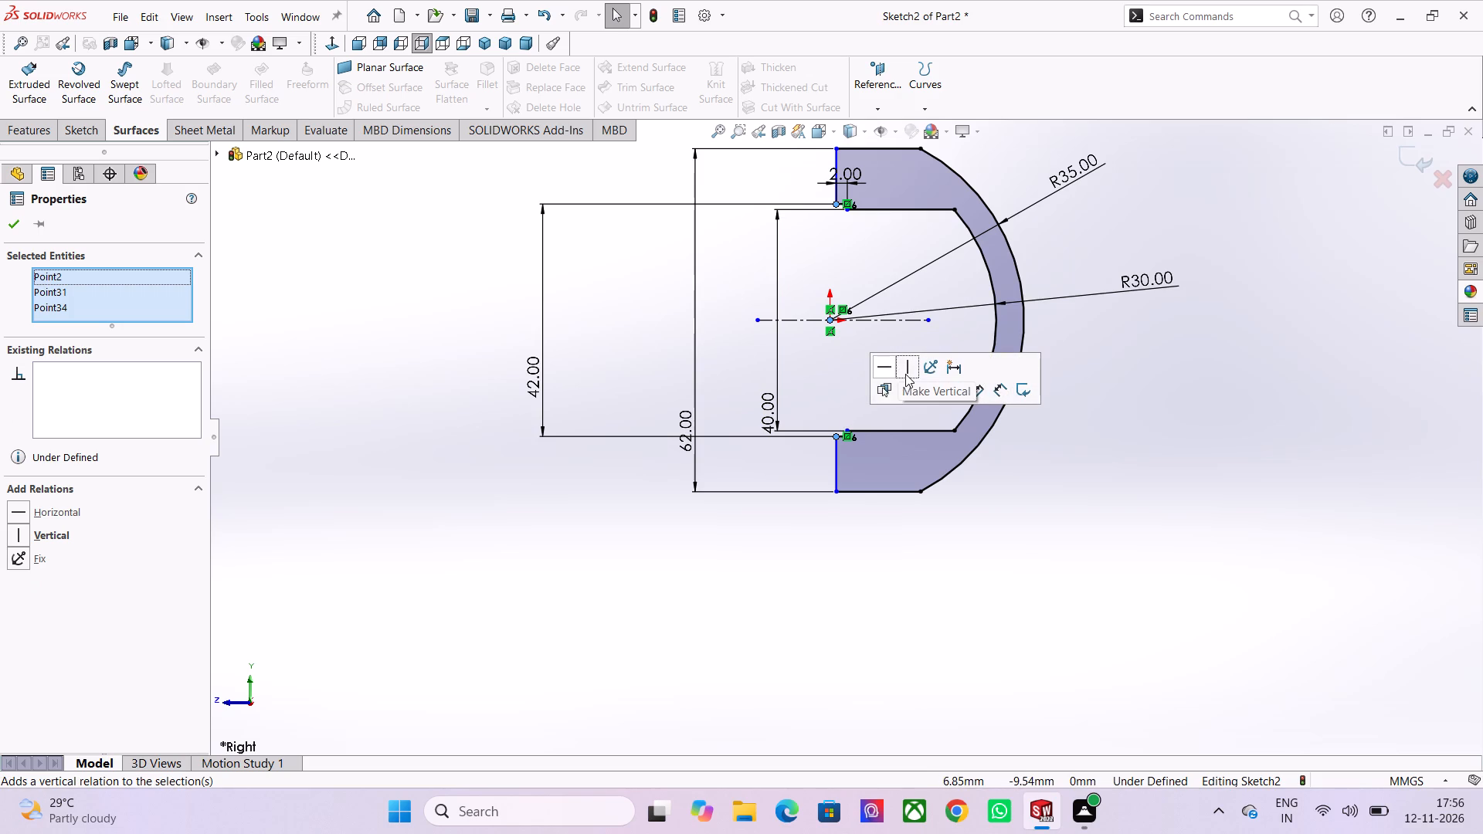
pyautogui.click(907, 369)
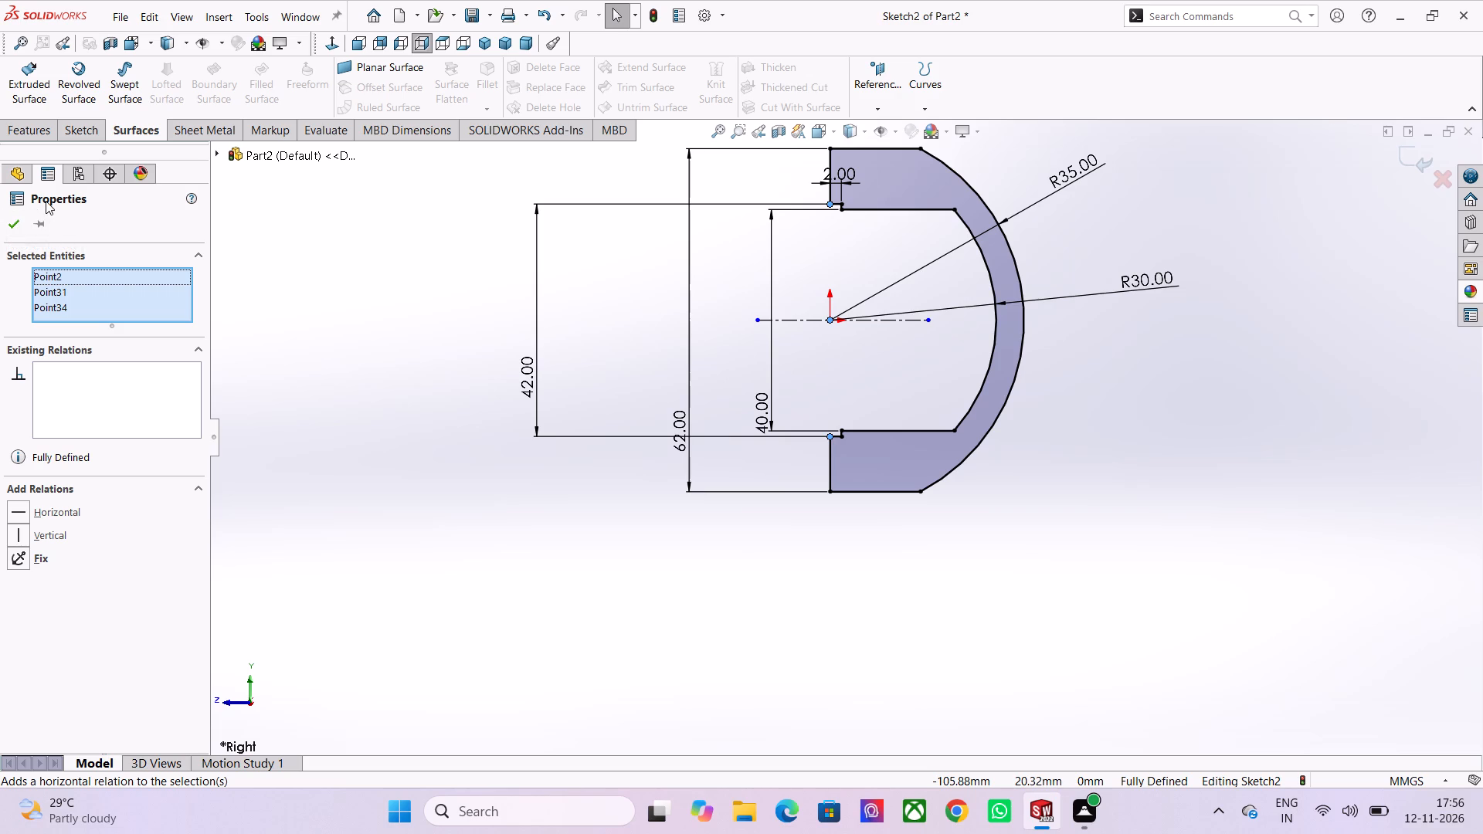
pyautogui.click(23, 225)
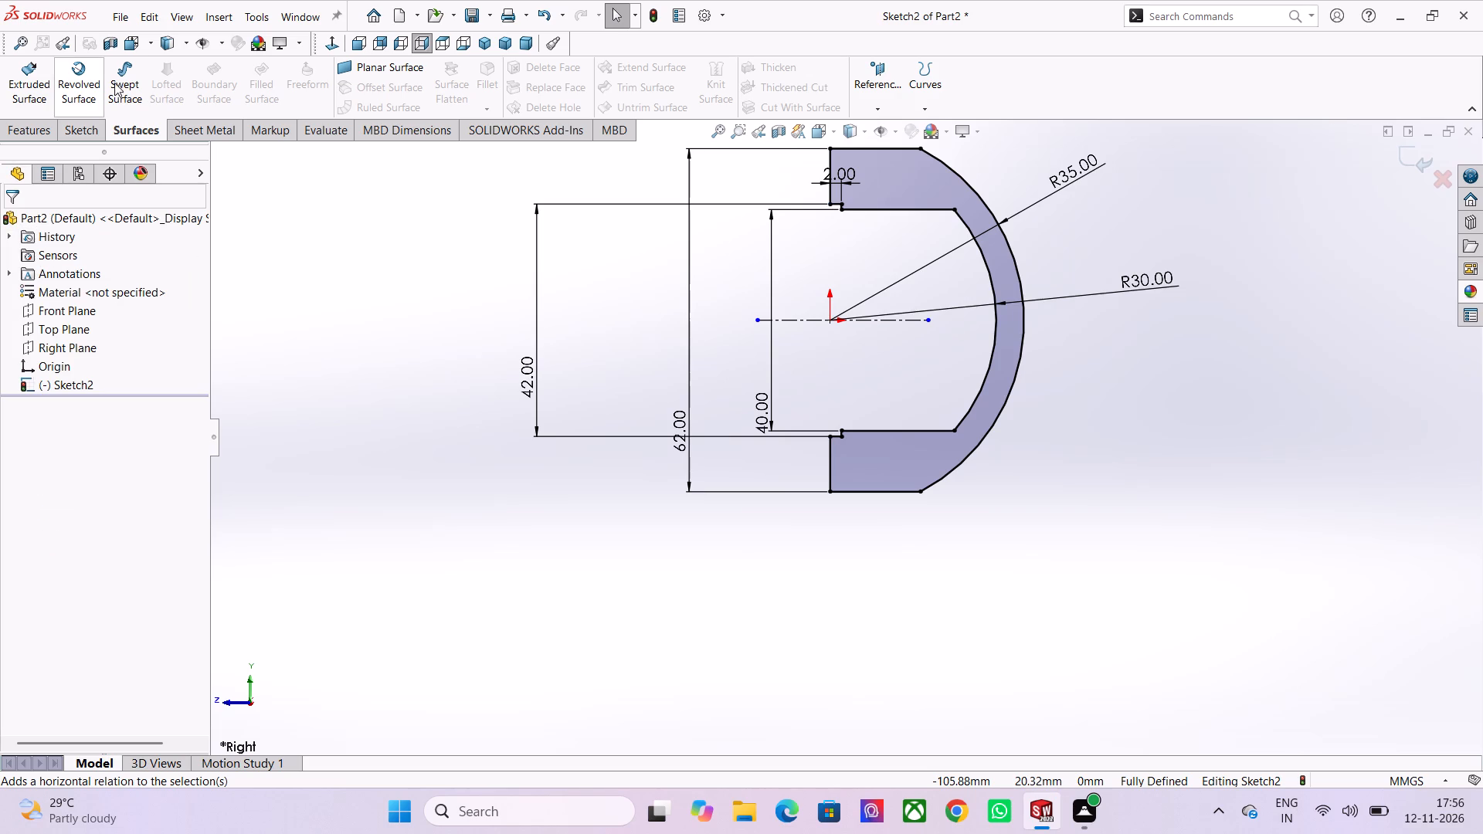
# Apply 7.5 mm sketch fillets to the four corners where the inner and outer horizontal lines meet the 30 mm and 35 mm arcs.
pyautogui.click(67, 127)
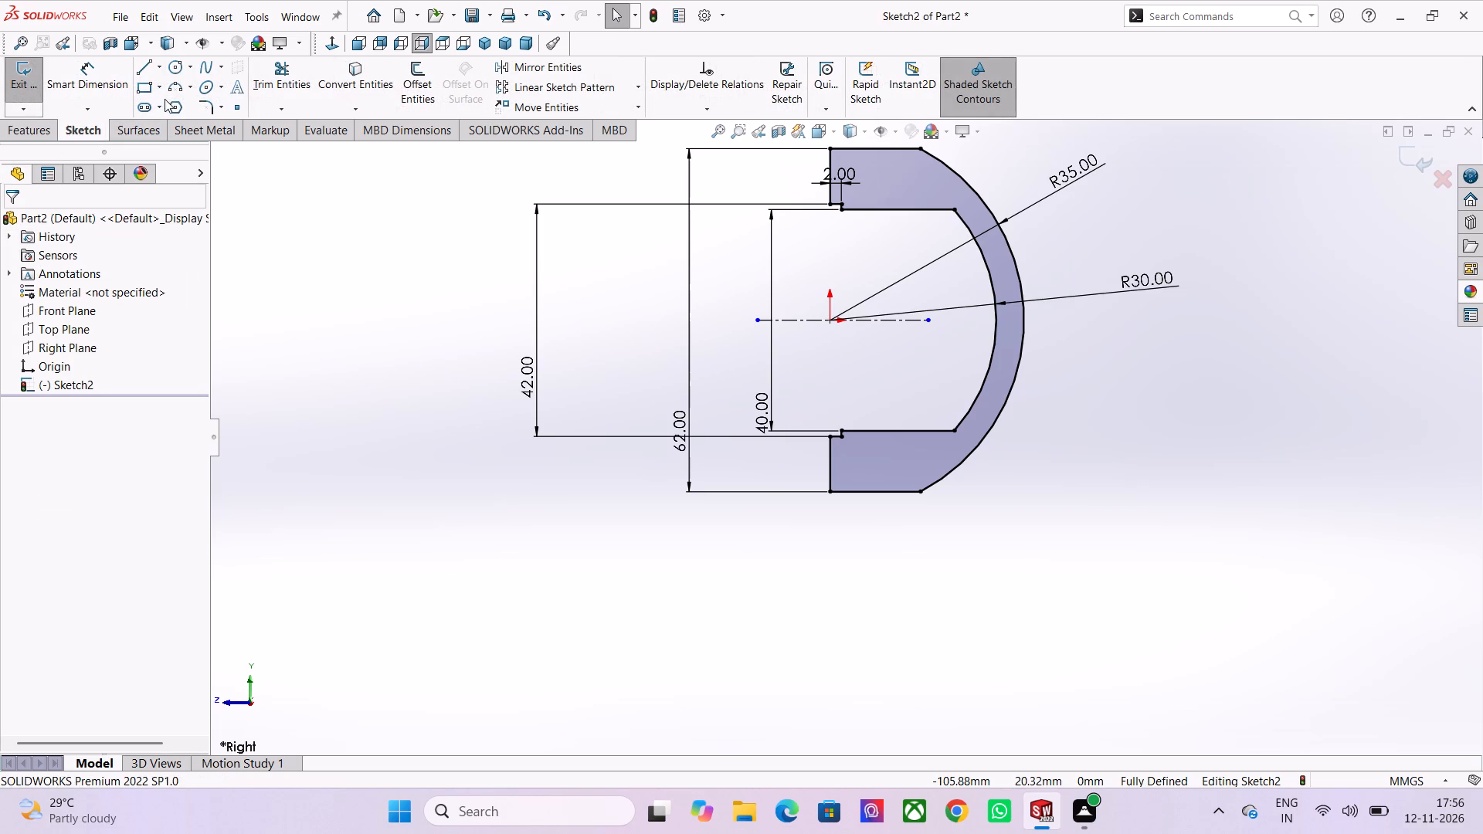
pyautogui.click(199, 103)
pyautogui.write('7.5')
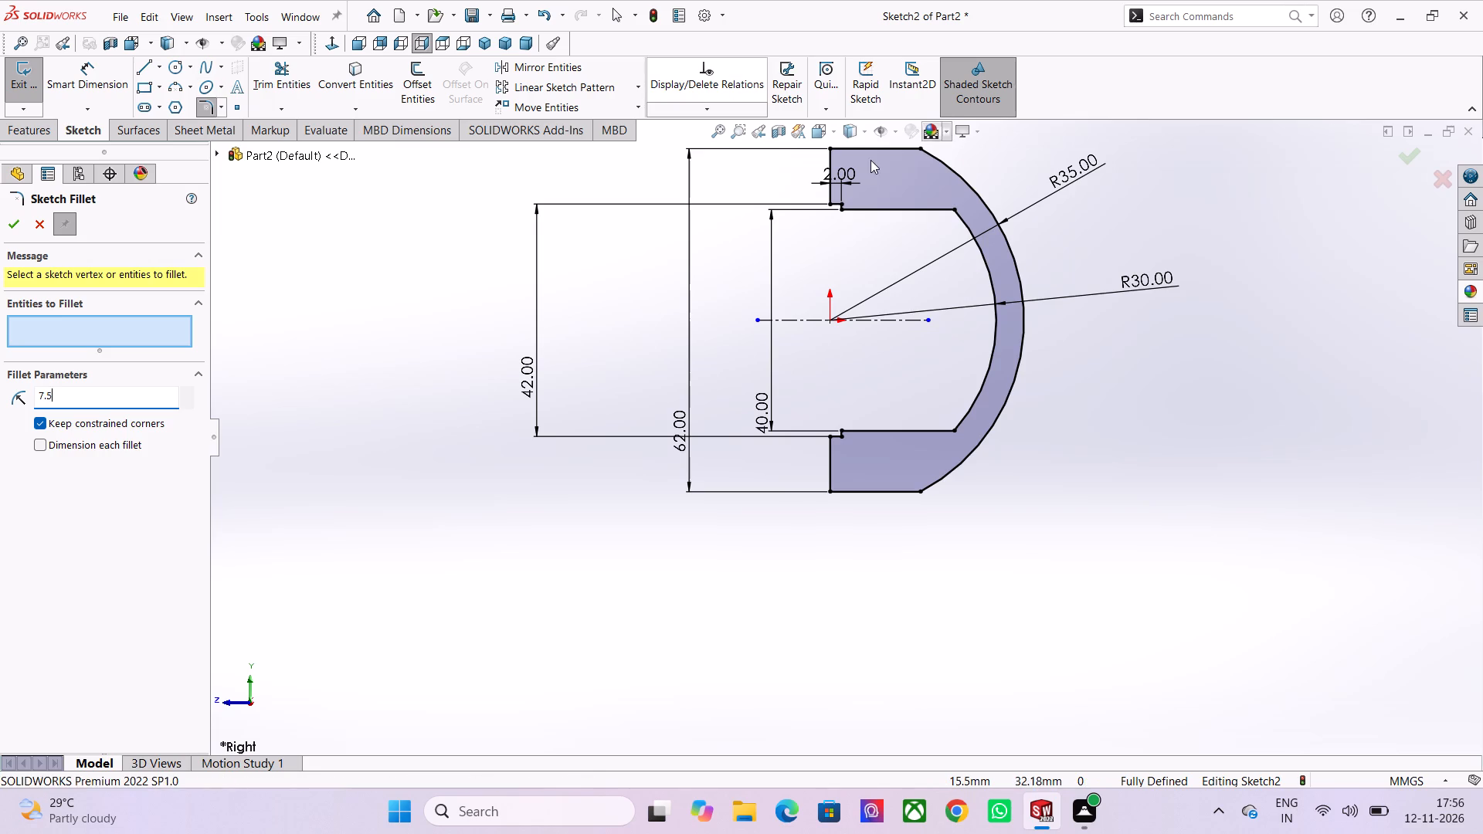
pyautogui.click(922, 147)
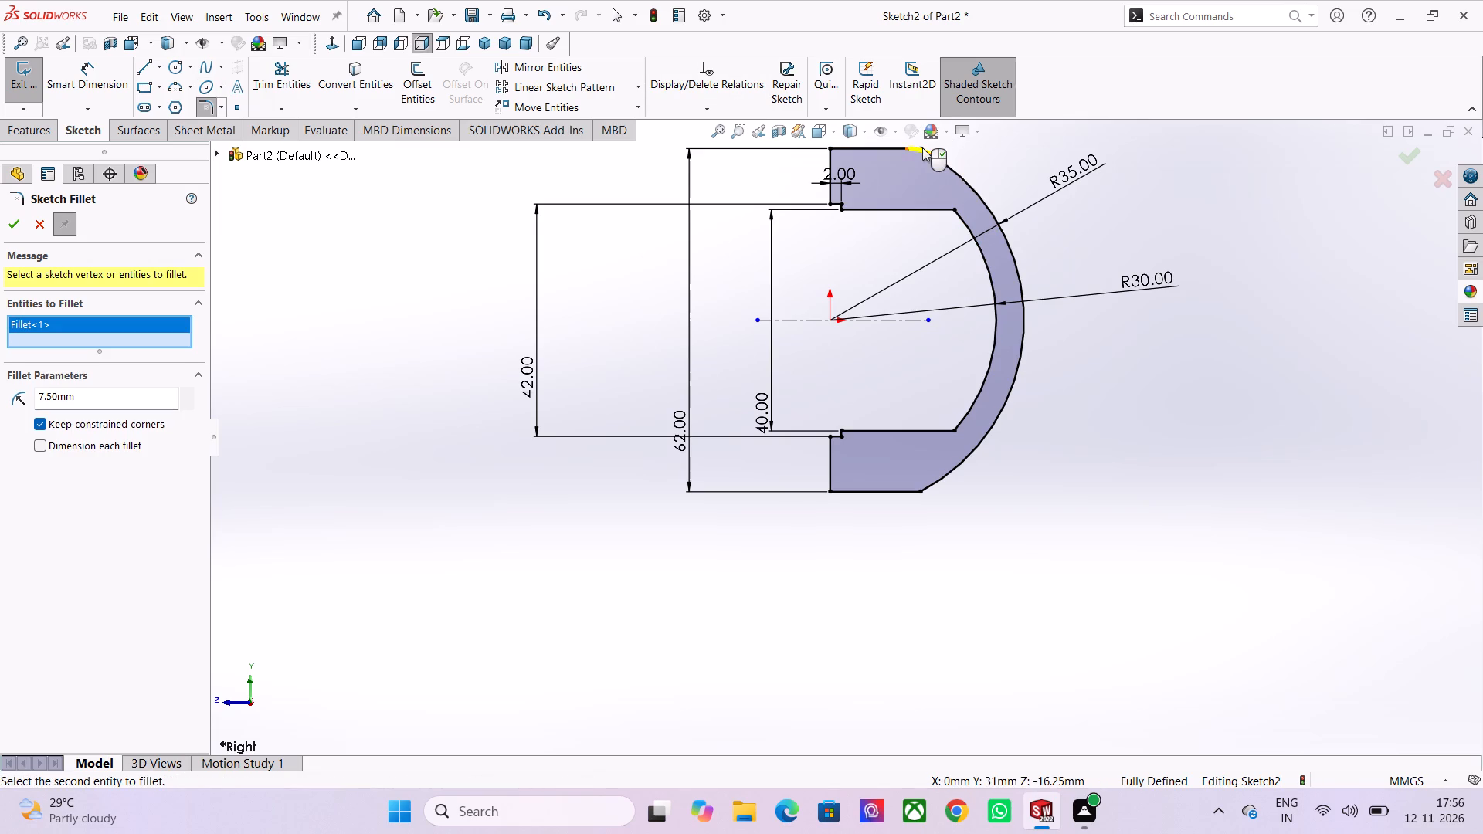
pyautogui.click(955, 208)
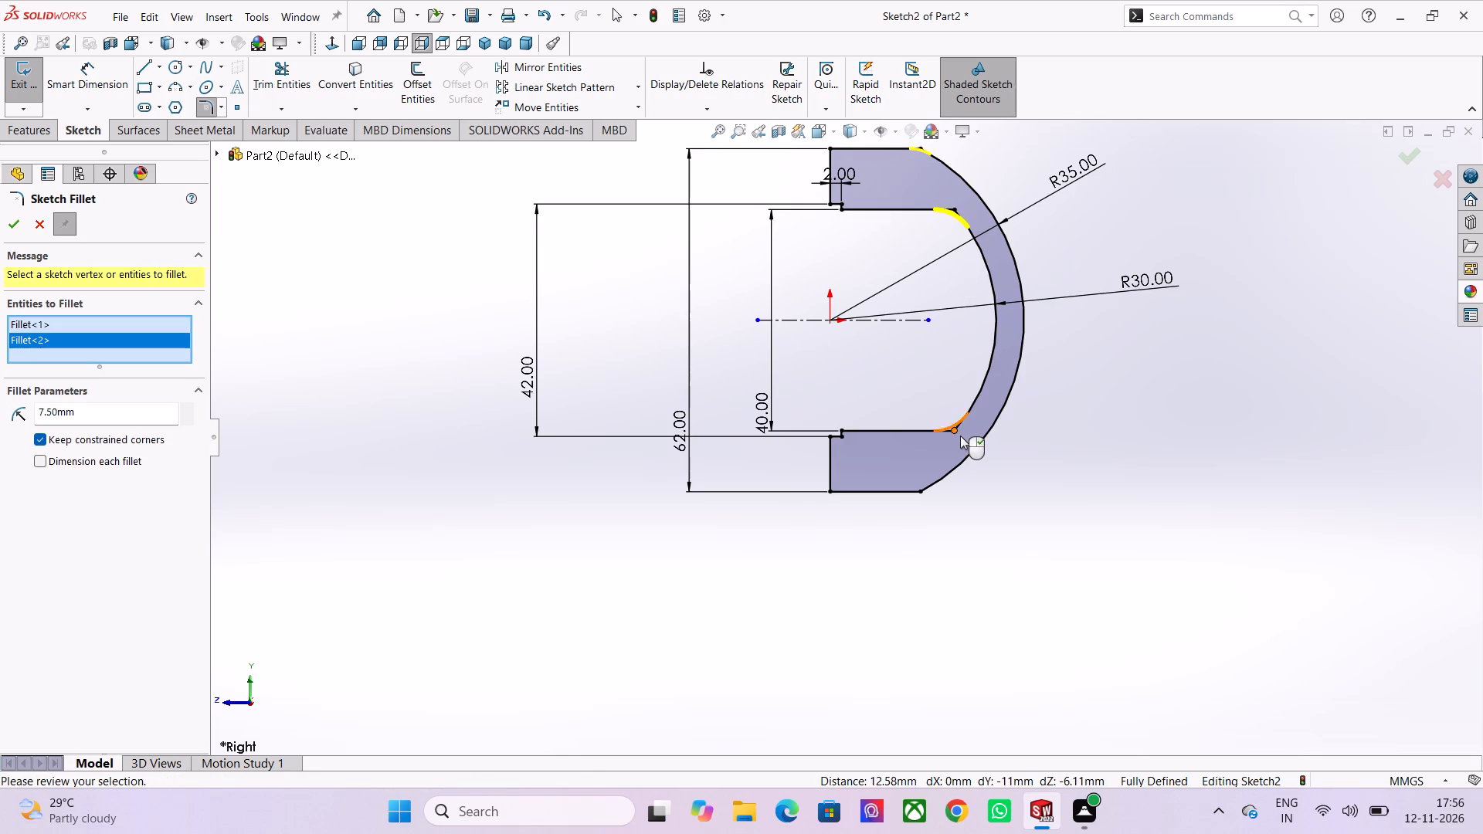
pyautogui.click(954, 429)
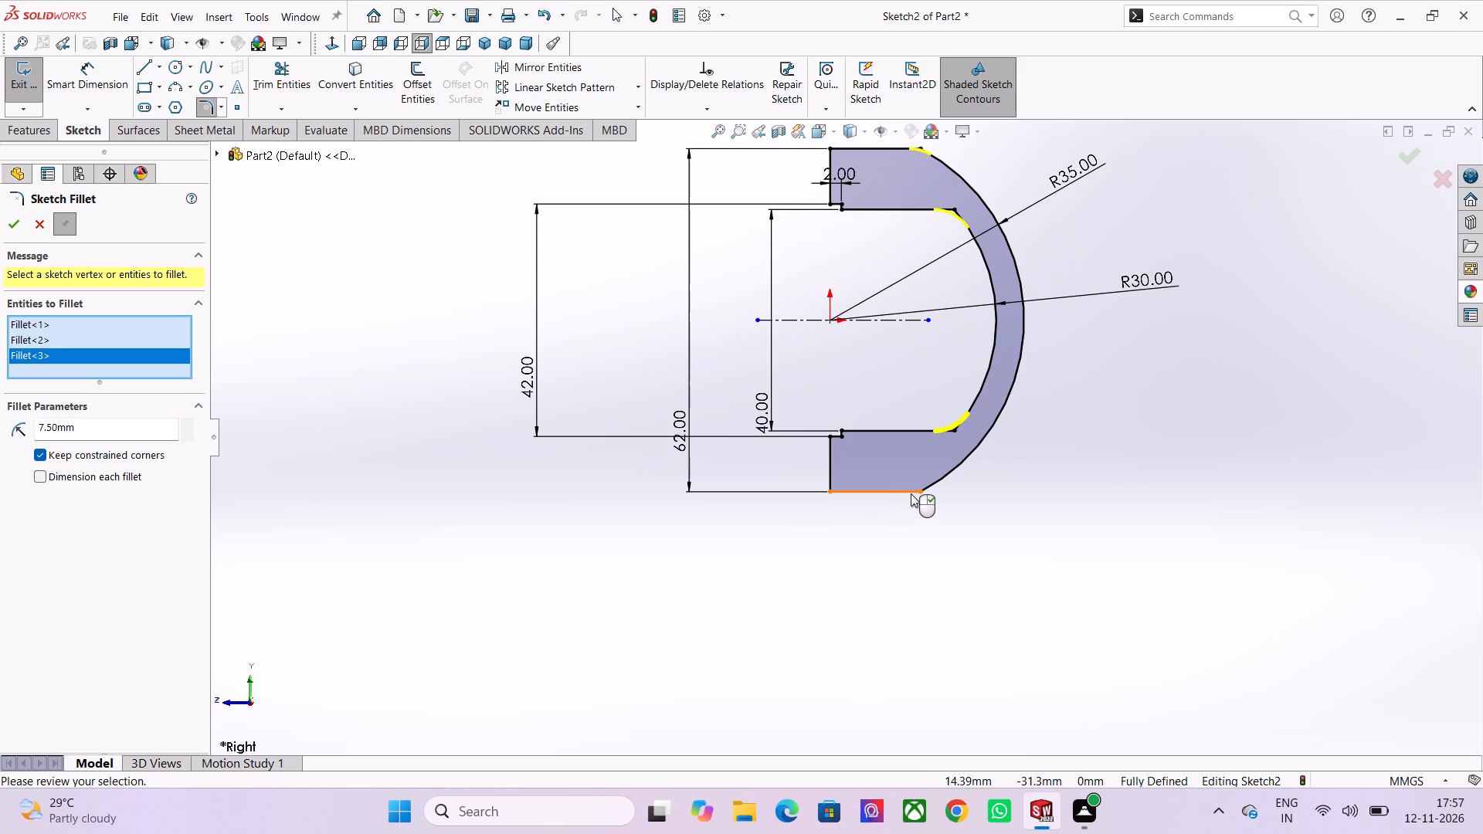
pyautogui.click(920, 492)
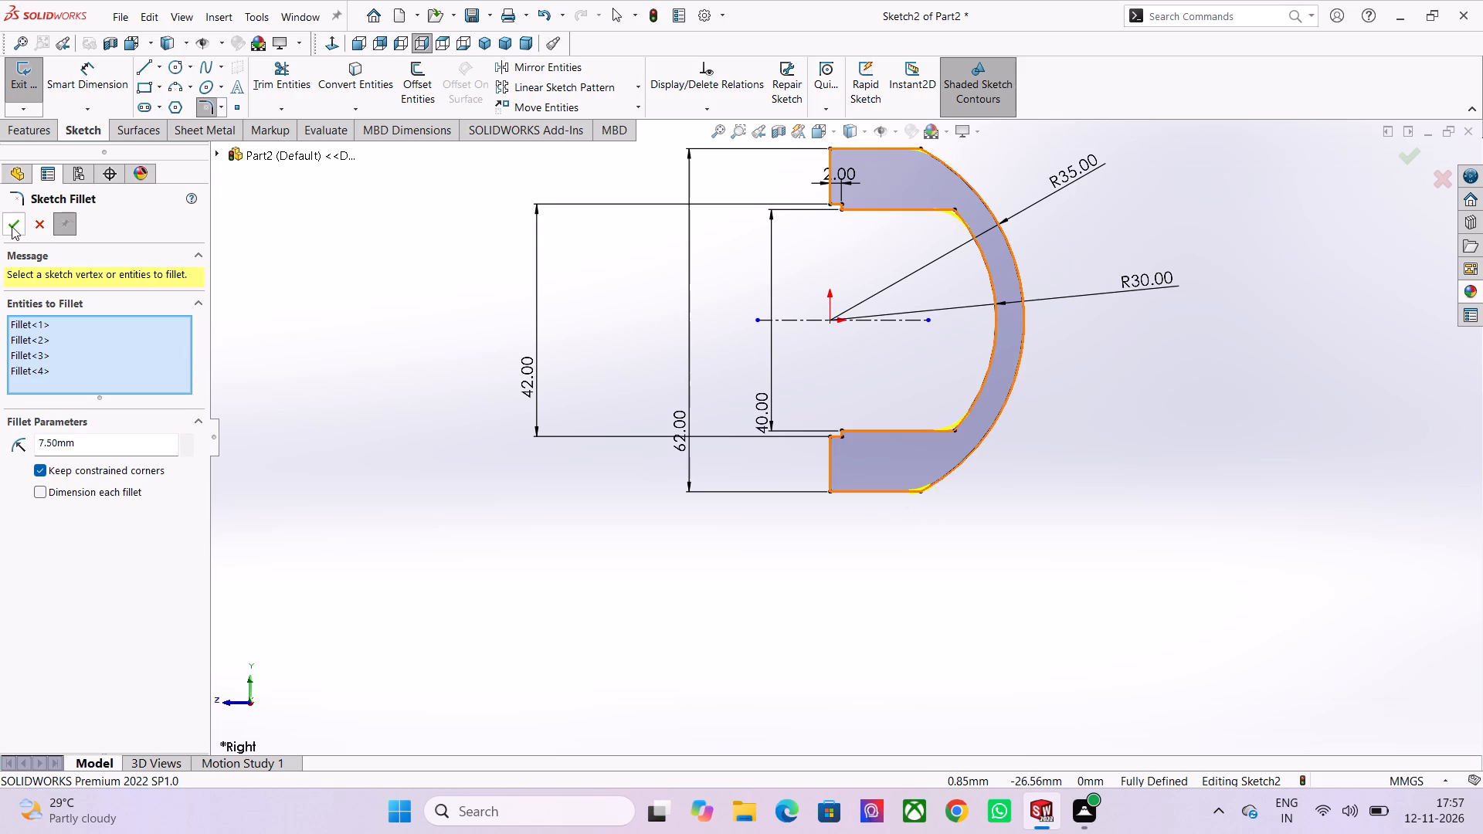
pyautogui.click(10, 223)
pyautogui.scroll(-2, 921, 330)
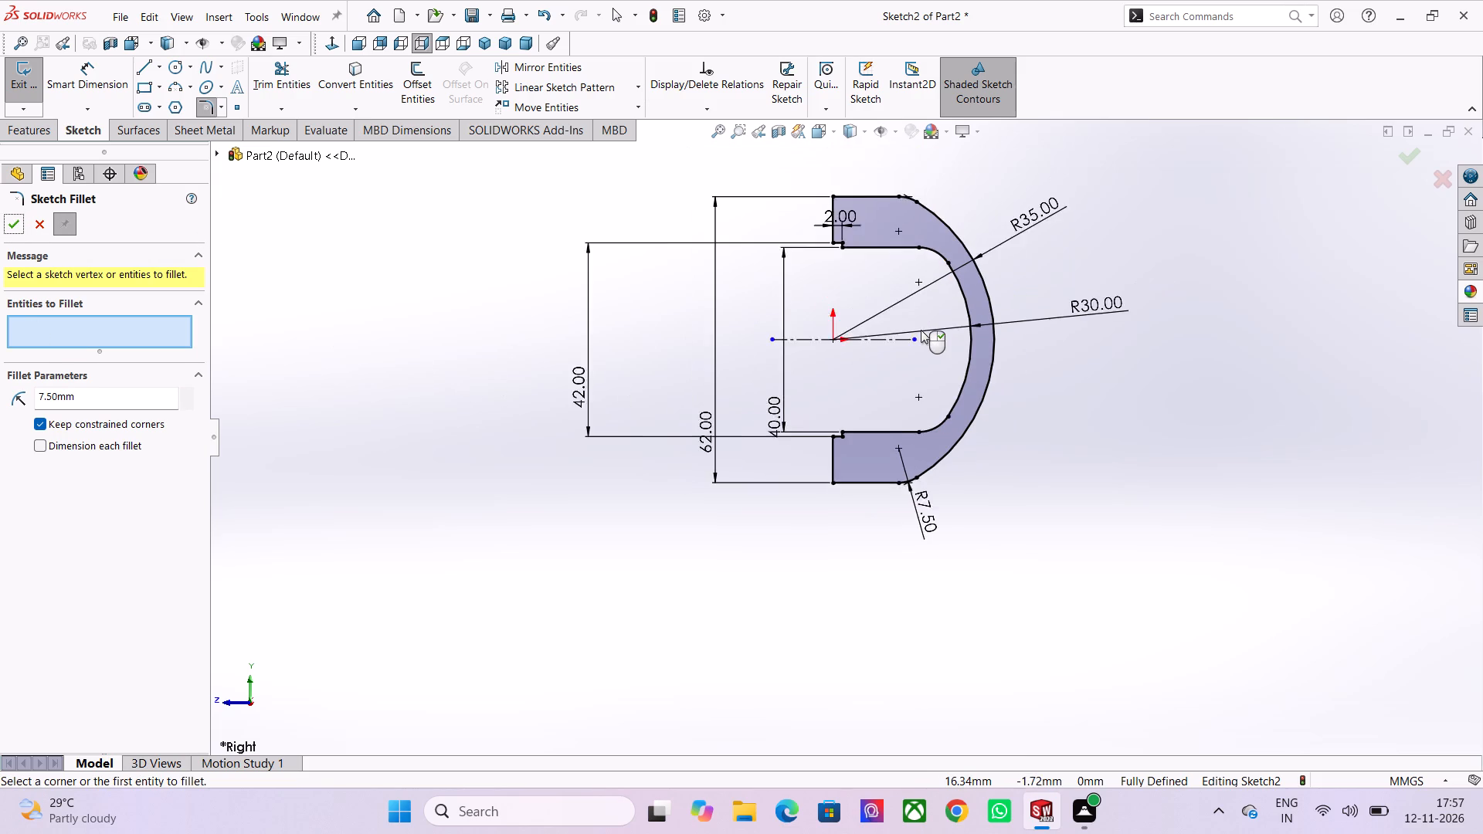
pyautogui.scroll(4, 989, 286)
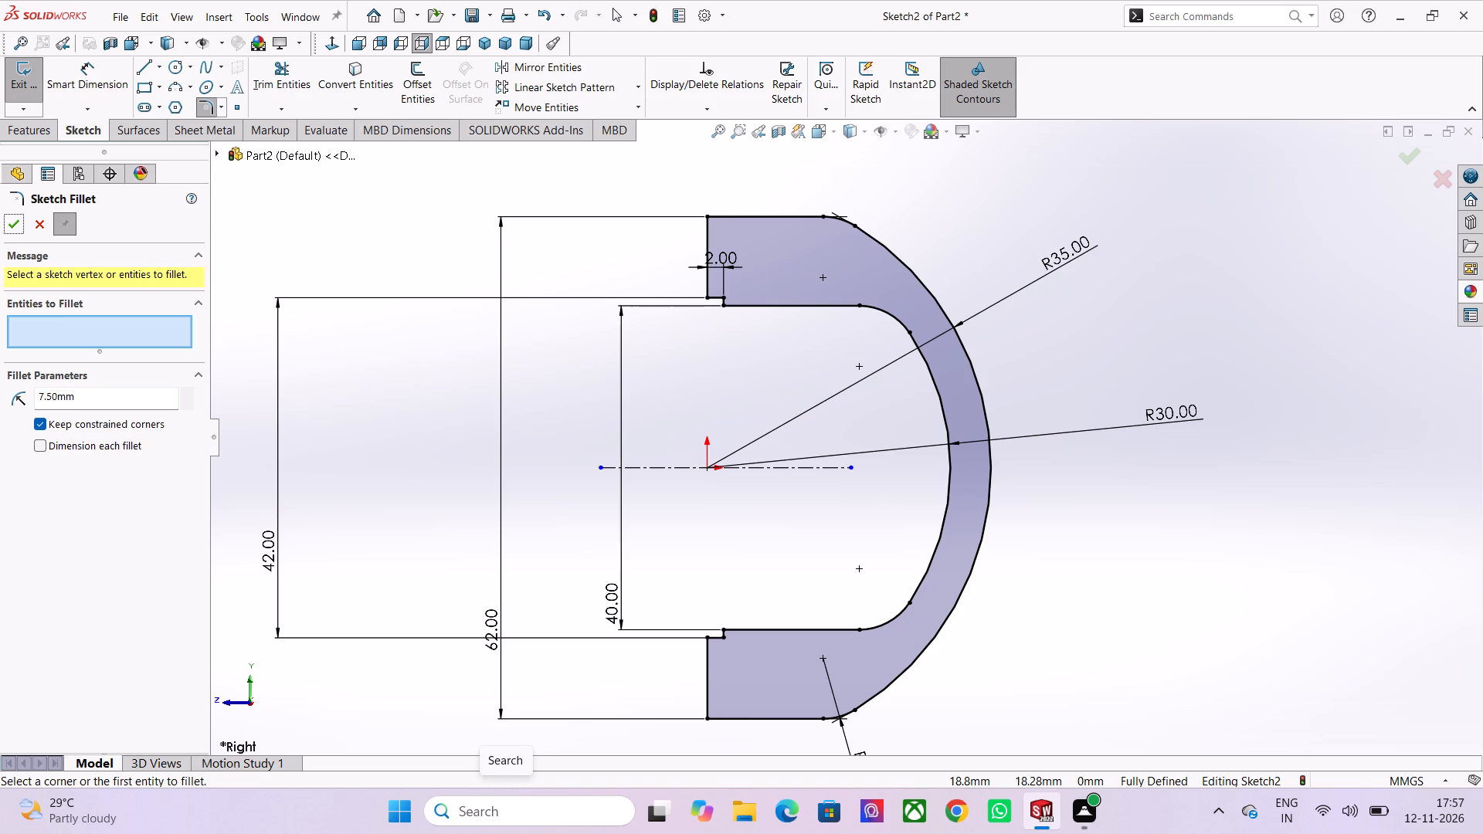
pyautogui.scroll(-1, 816, 387)
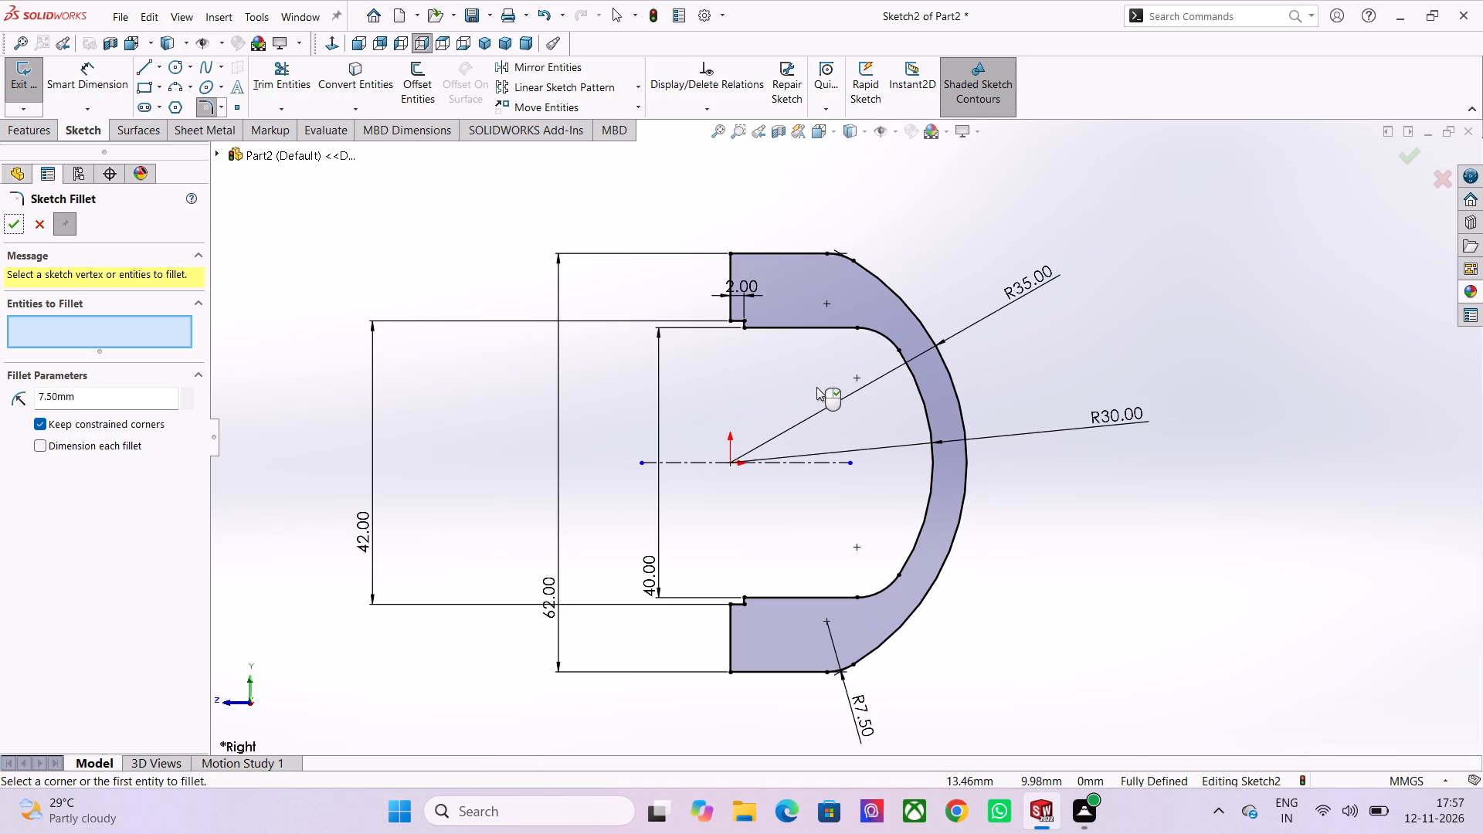
pyautogui.scroll(3, 896, 337)
pyautogui.scroll(-5, 914, 412)
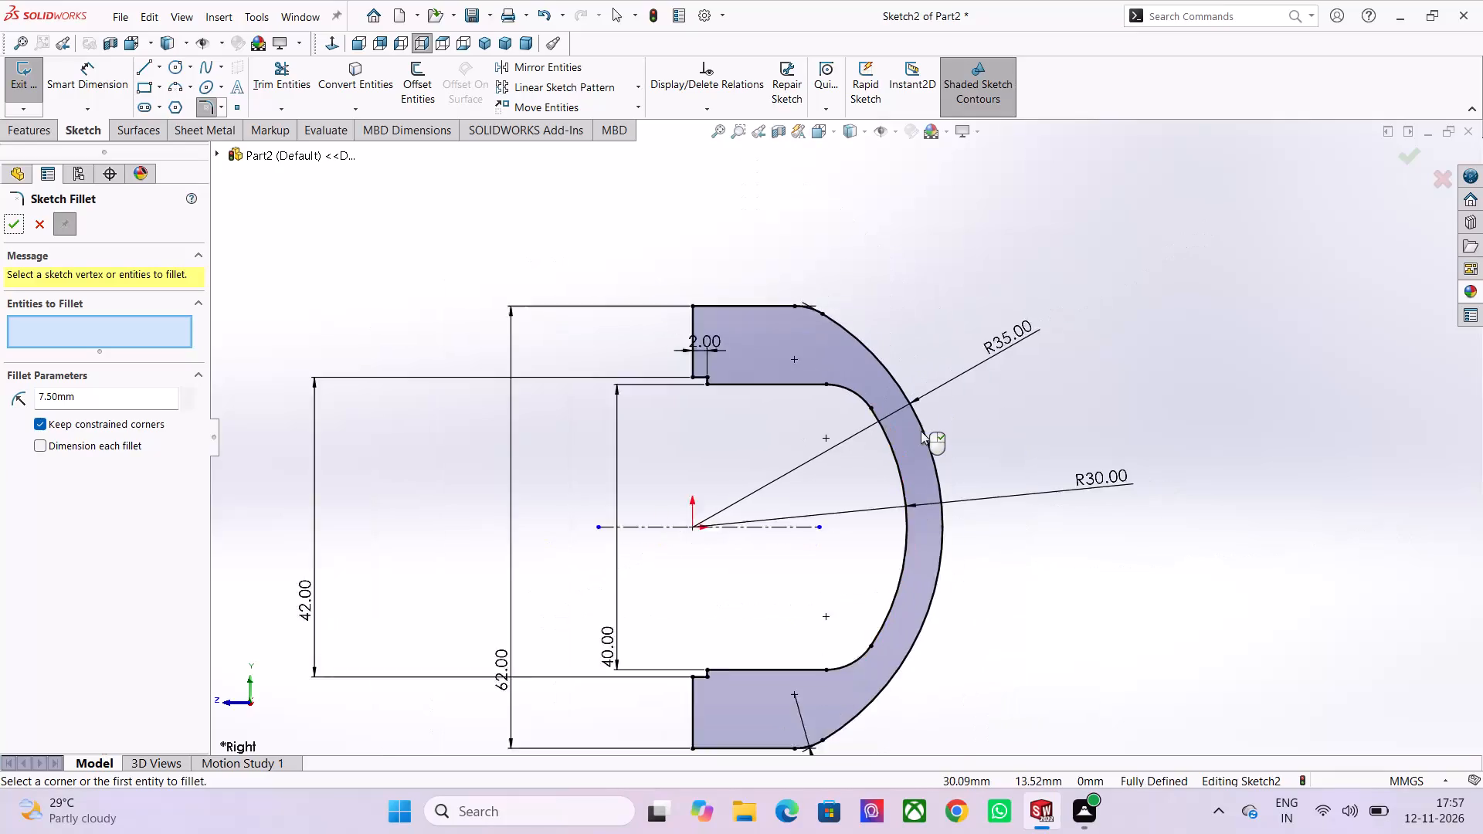
pyautogui.scroll(-1, 921, 431)
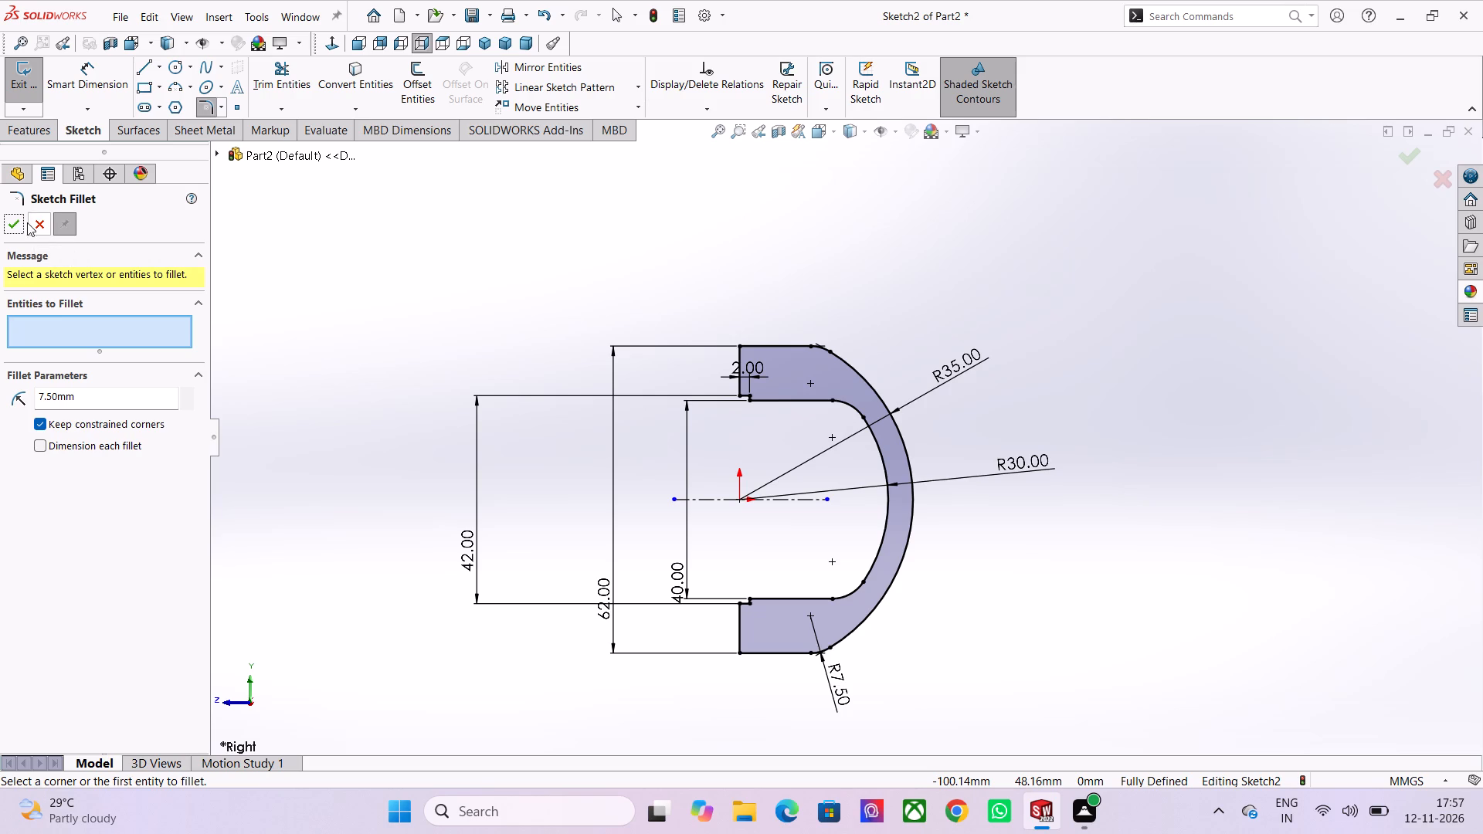
pyautogui.click(16, 226)
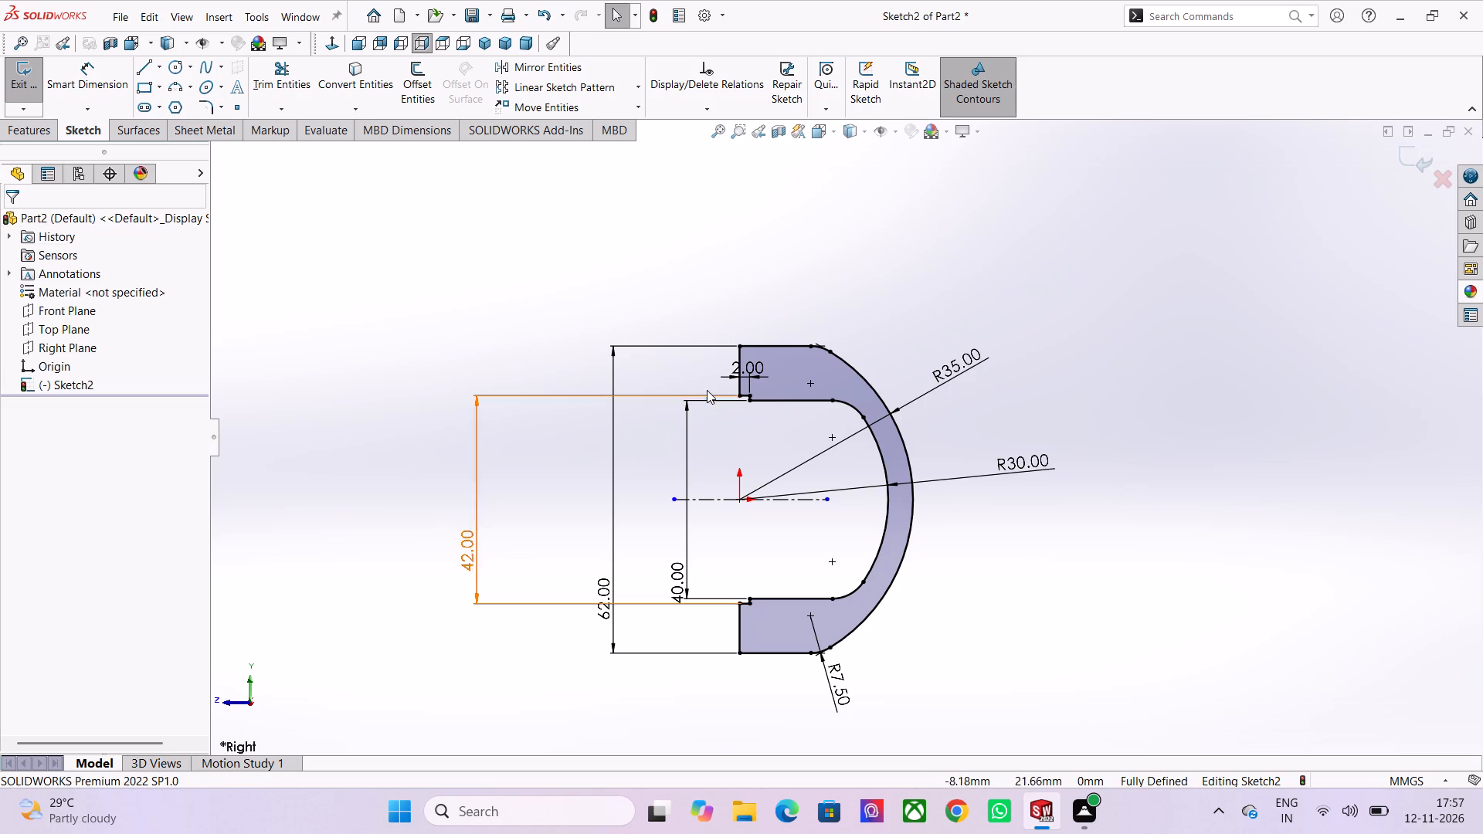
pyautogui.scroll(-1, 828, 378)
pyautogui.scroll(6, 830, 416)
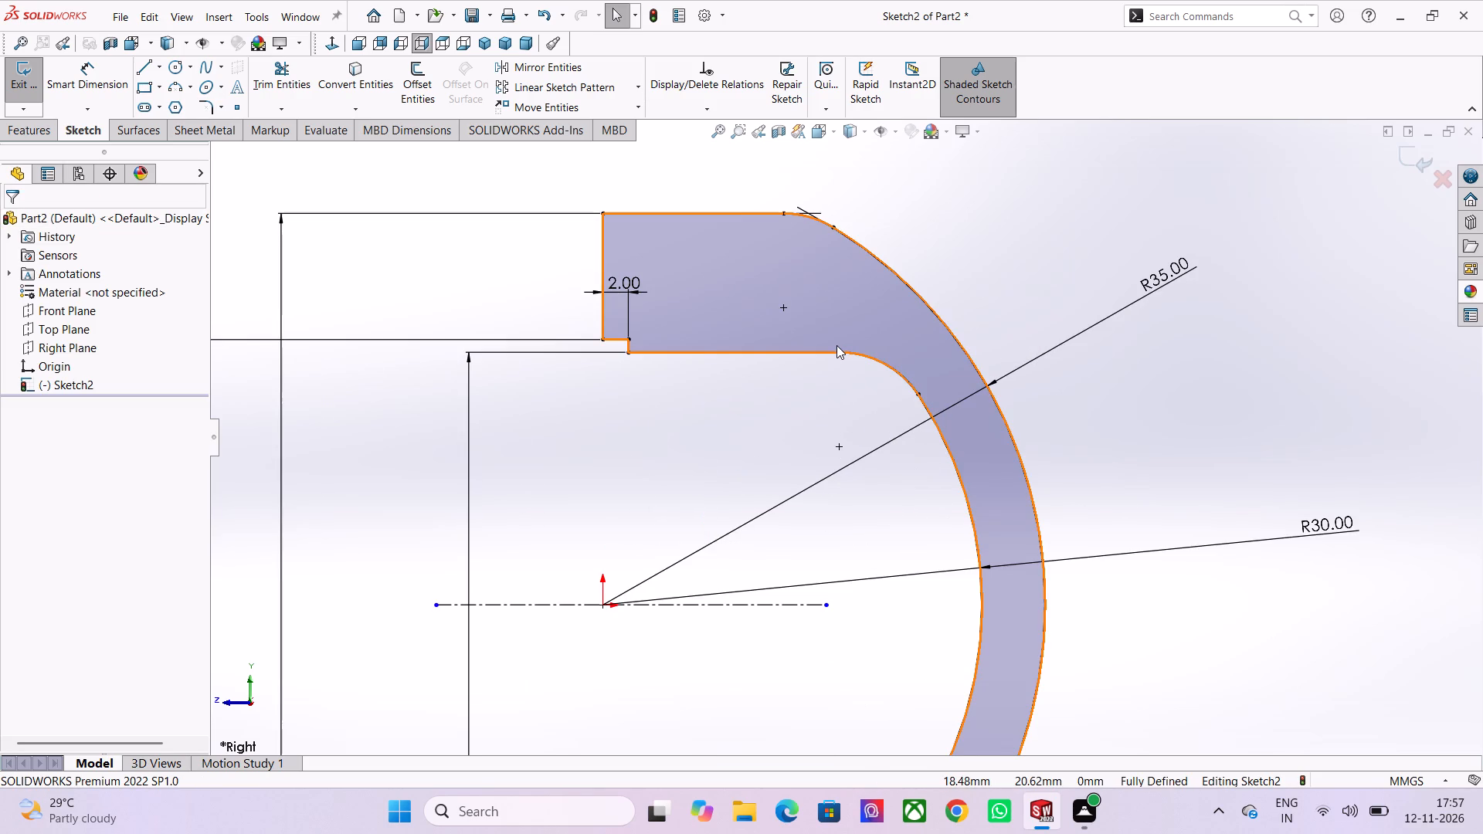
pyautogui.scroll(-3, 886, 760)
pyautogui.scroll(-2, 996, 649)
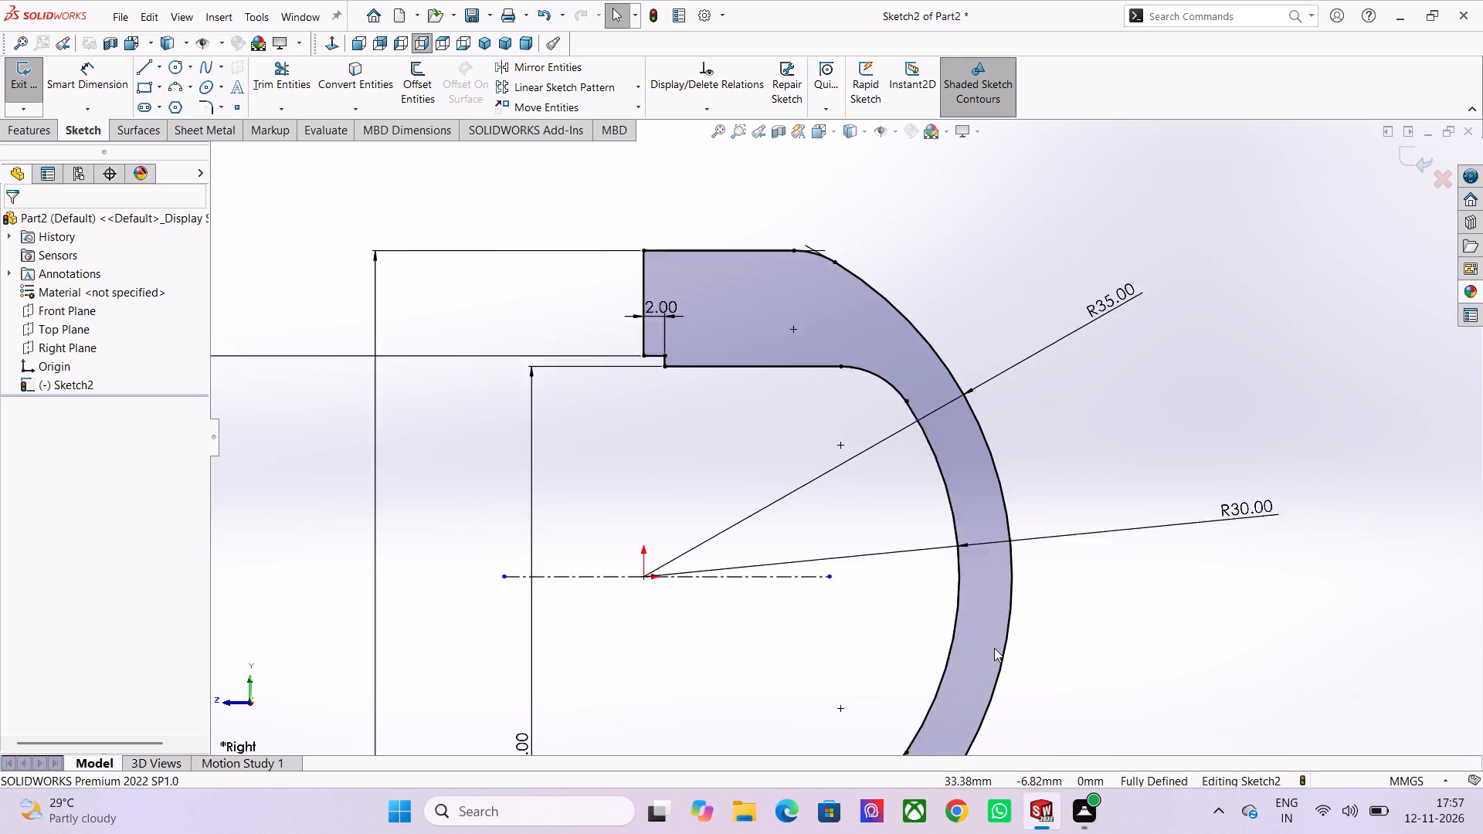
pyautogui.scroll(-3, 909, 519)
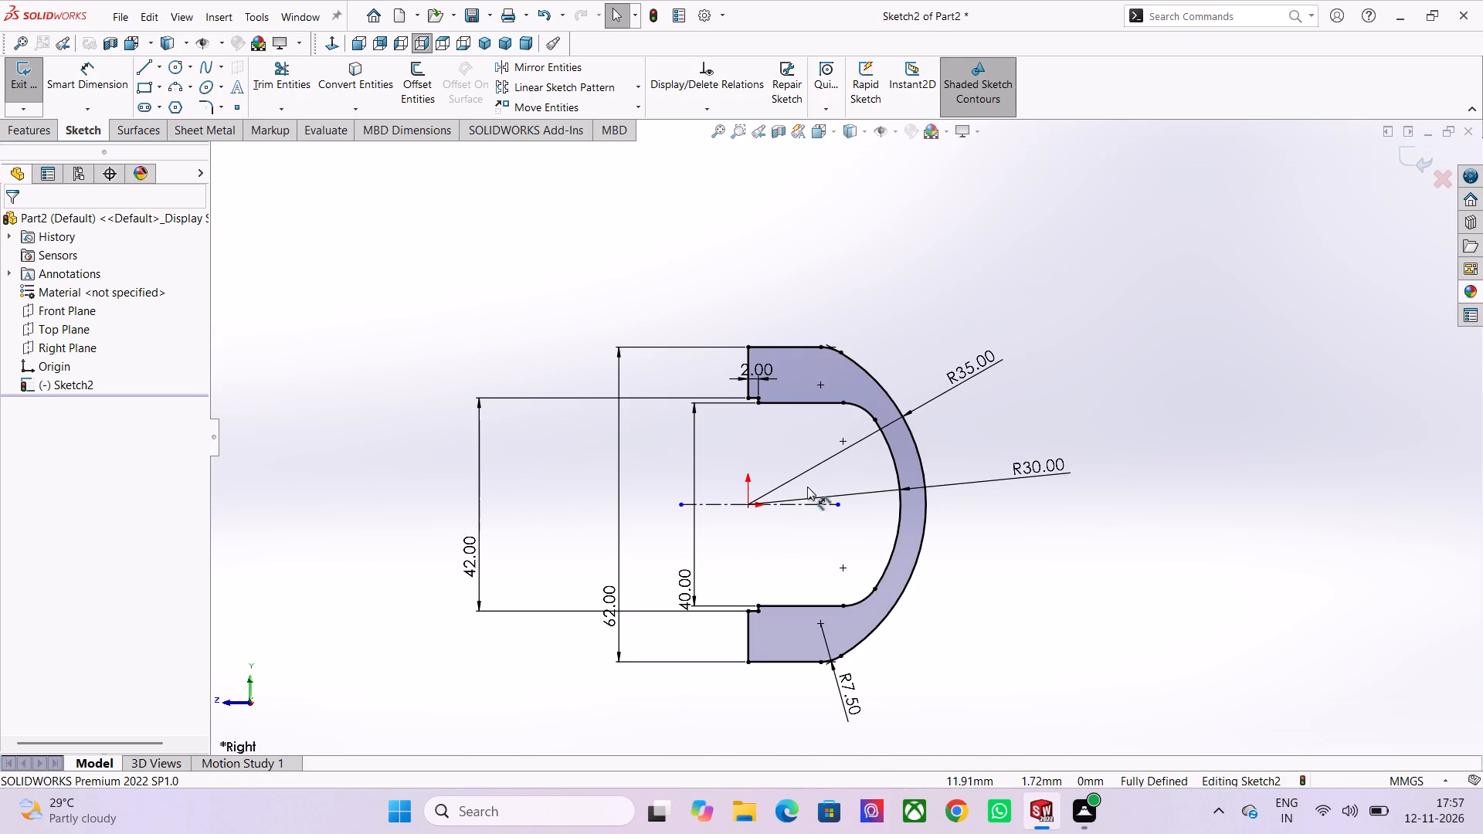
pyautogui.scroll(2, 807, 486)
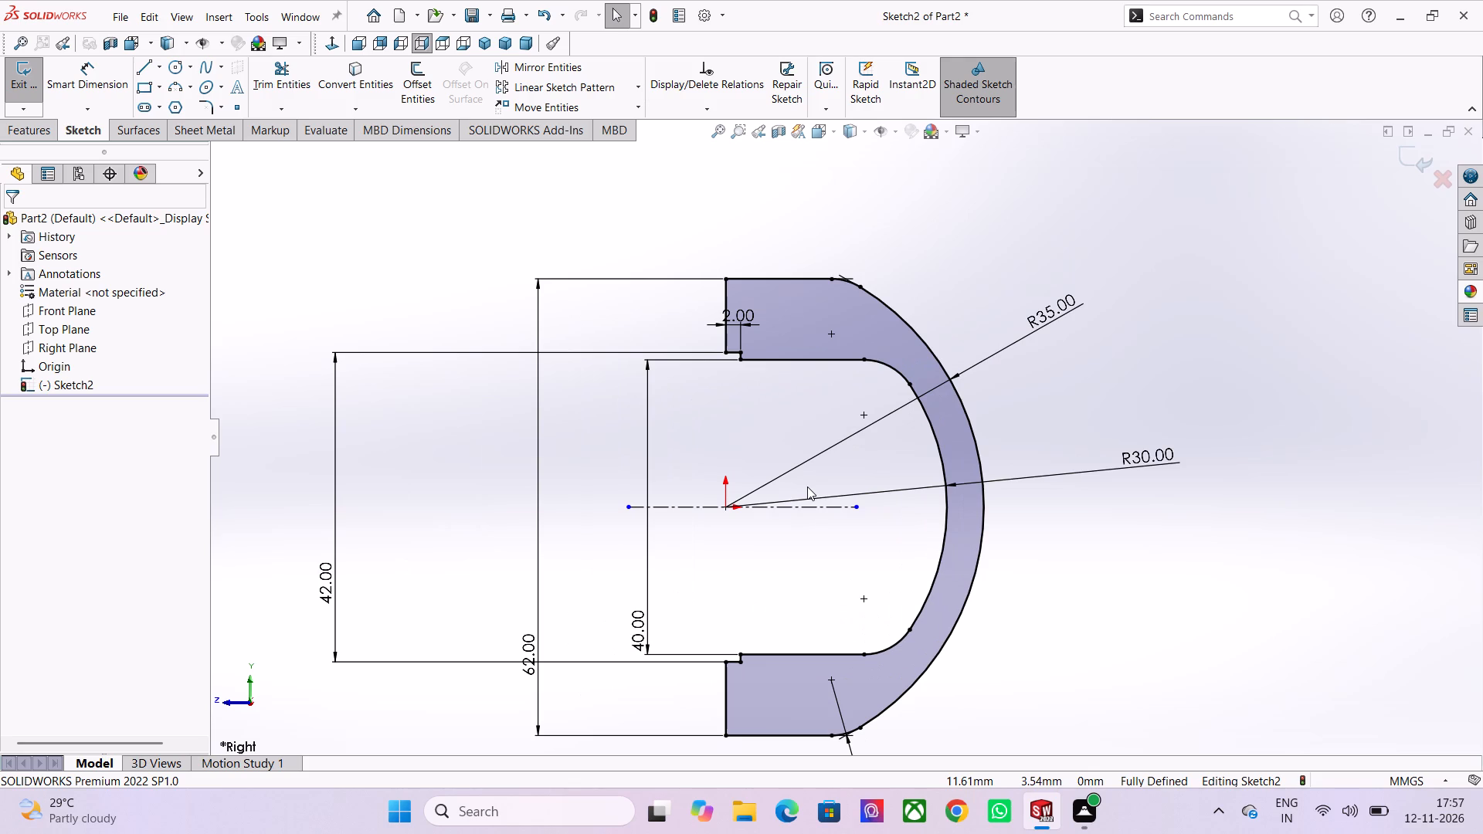
# Finish the C-shaped sketch and extrude it as a boss with a Mid Plane end condition and 25 mm depth.
pyautogui.scroll(-1, 807, 486)
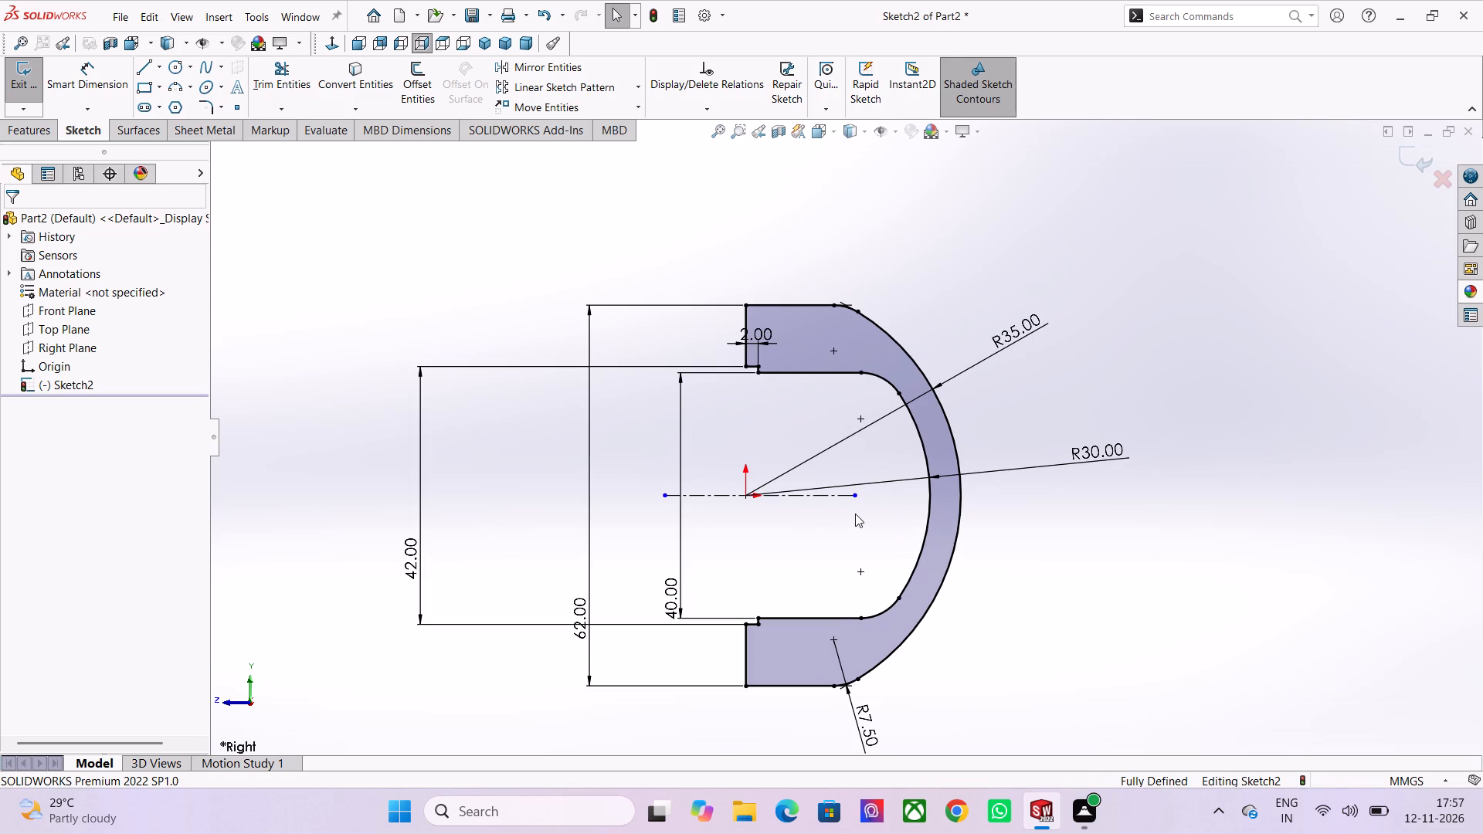
pyautogui.scroll(3, 908, 626)
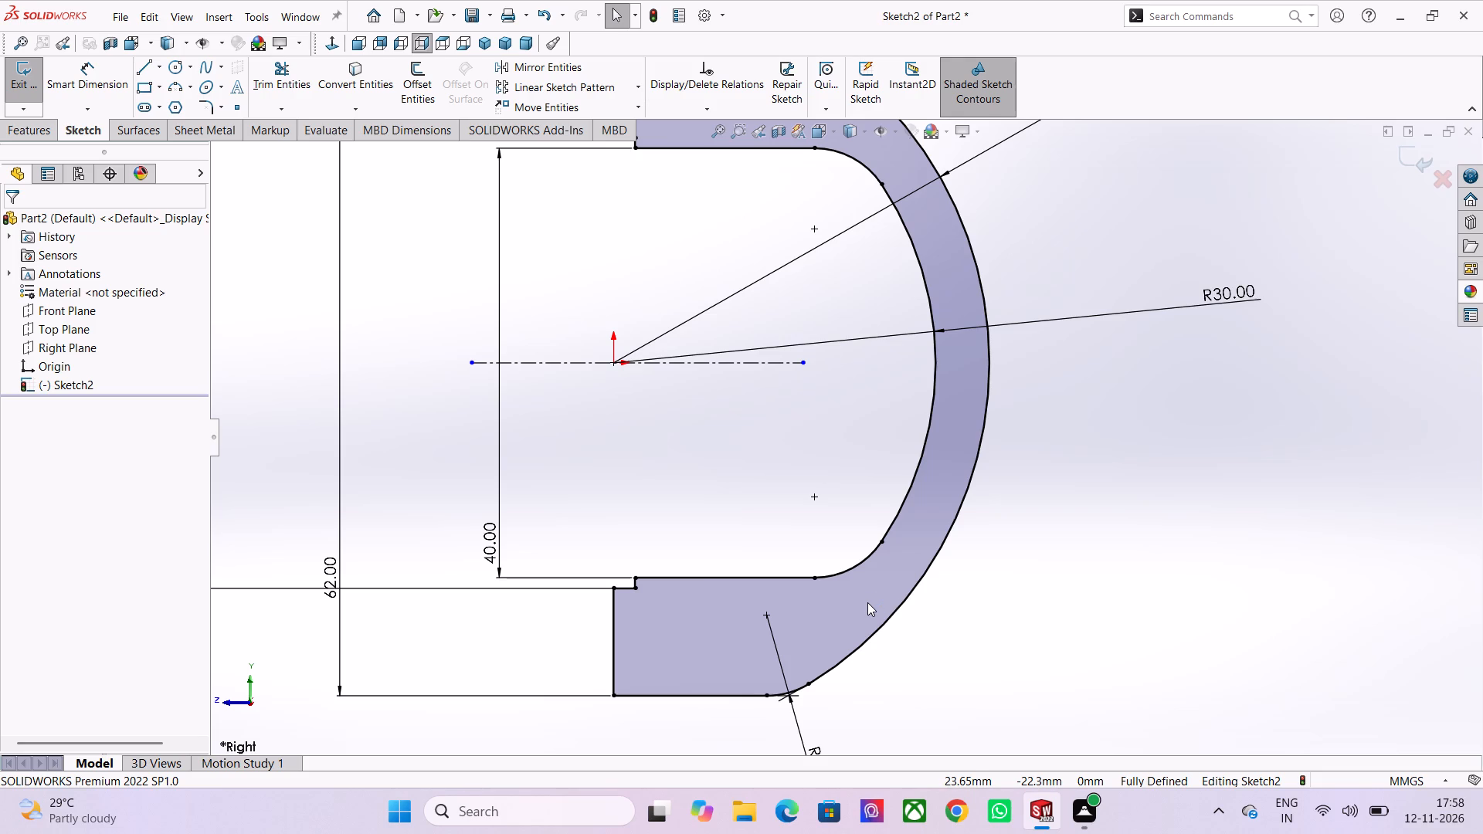
pyautogui.scroll(-1, 873, 680)
pyautogui.scroll(-3, 781, 348)
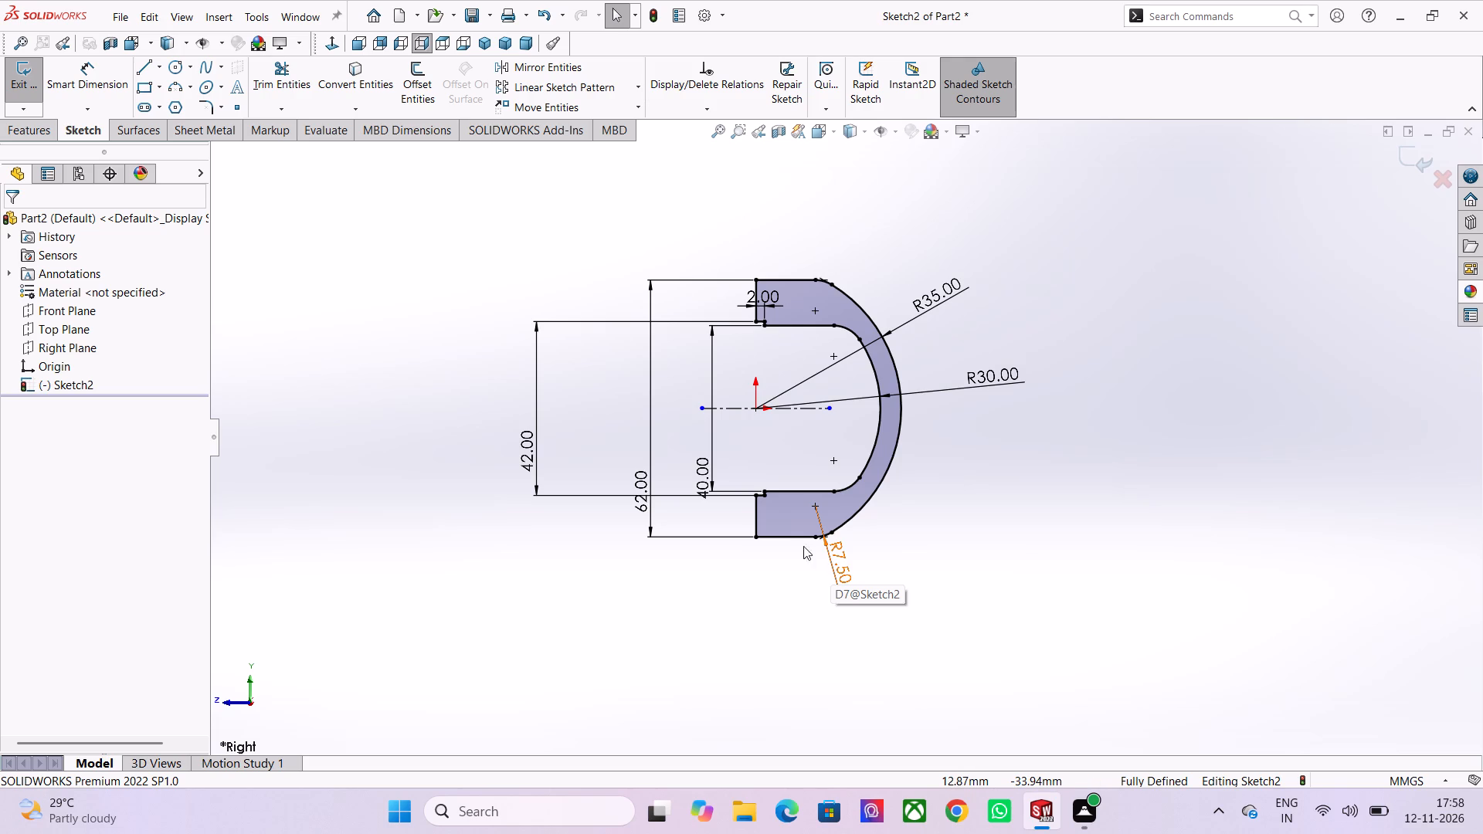
pyautogui.click(20, 76)
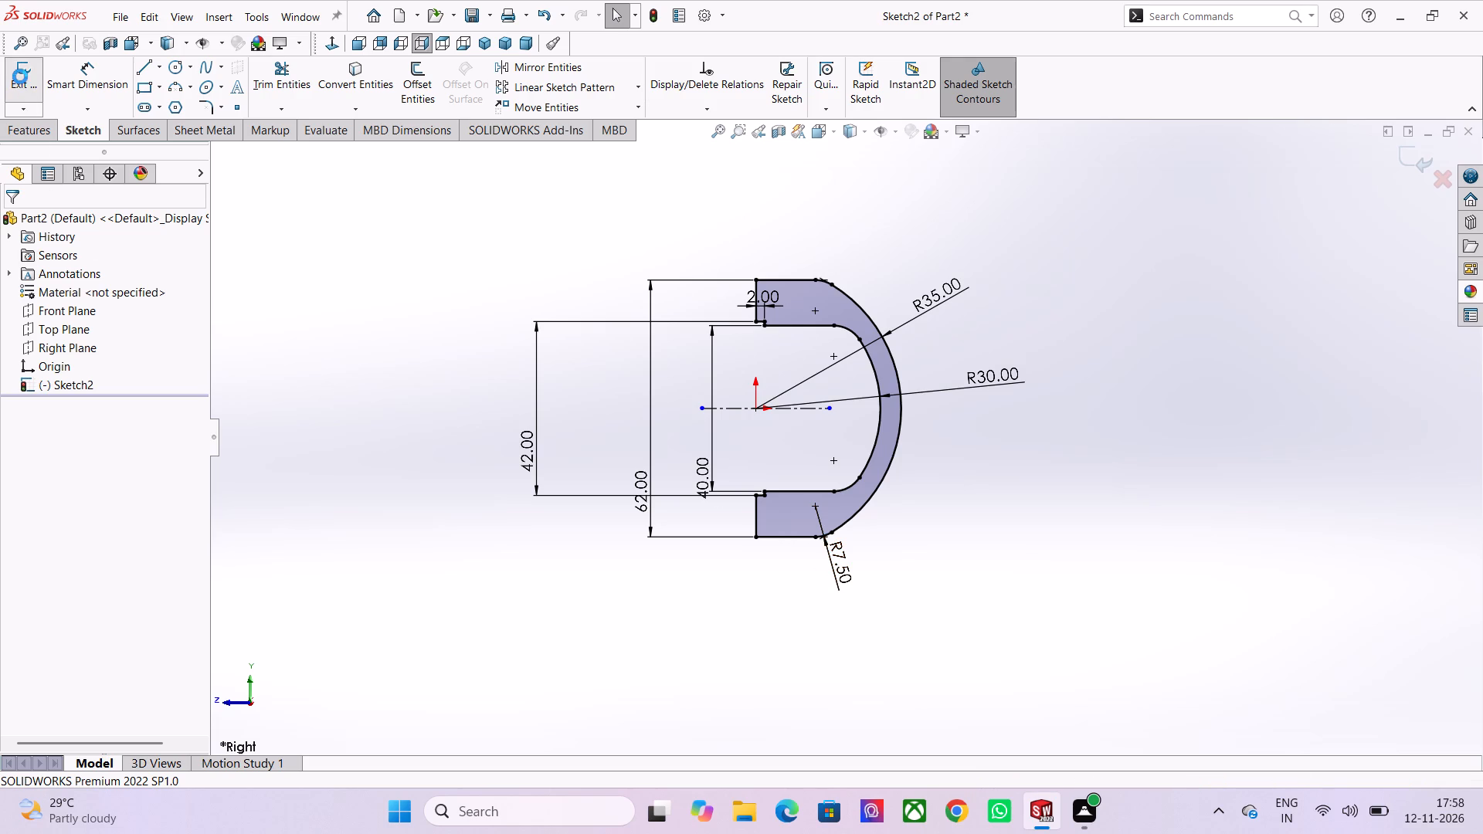
pyautogui.click(25, 123)
pyautogui.click(29, 96)
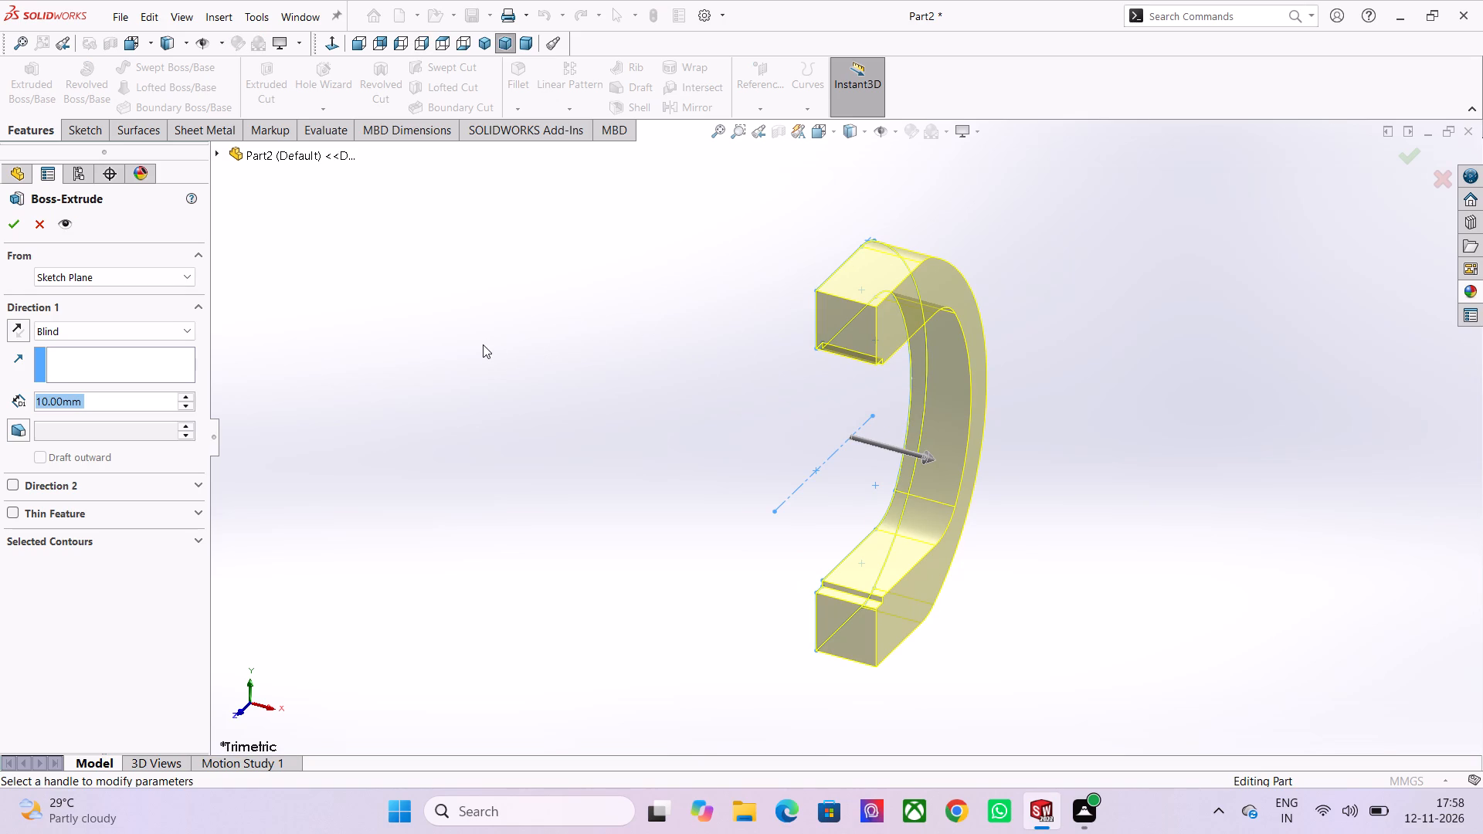
pyautogui.click(131, 335)
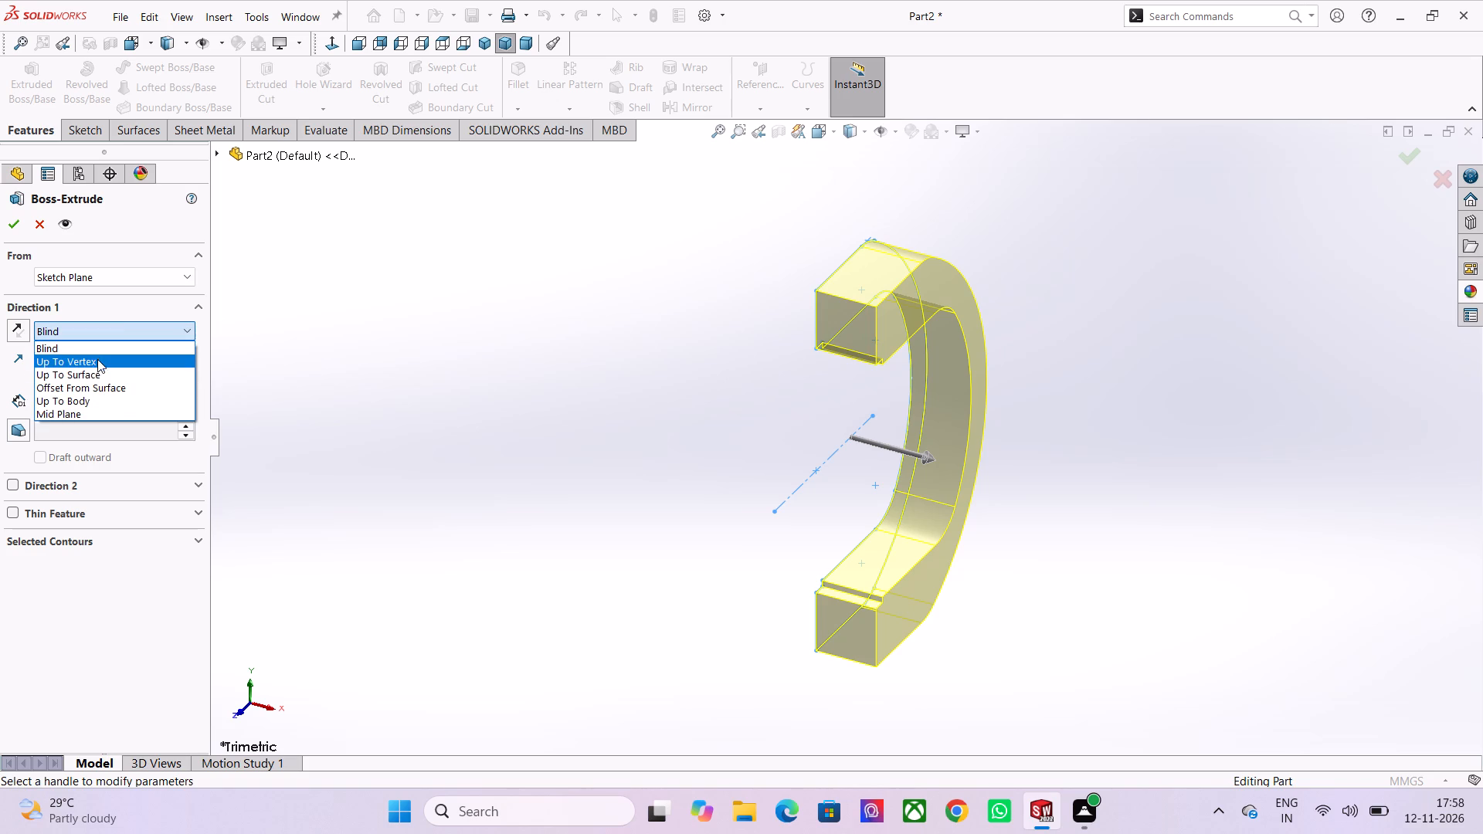
pyautogui.click(107, 407)
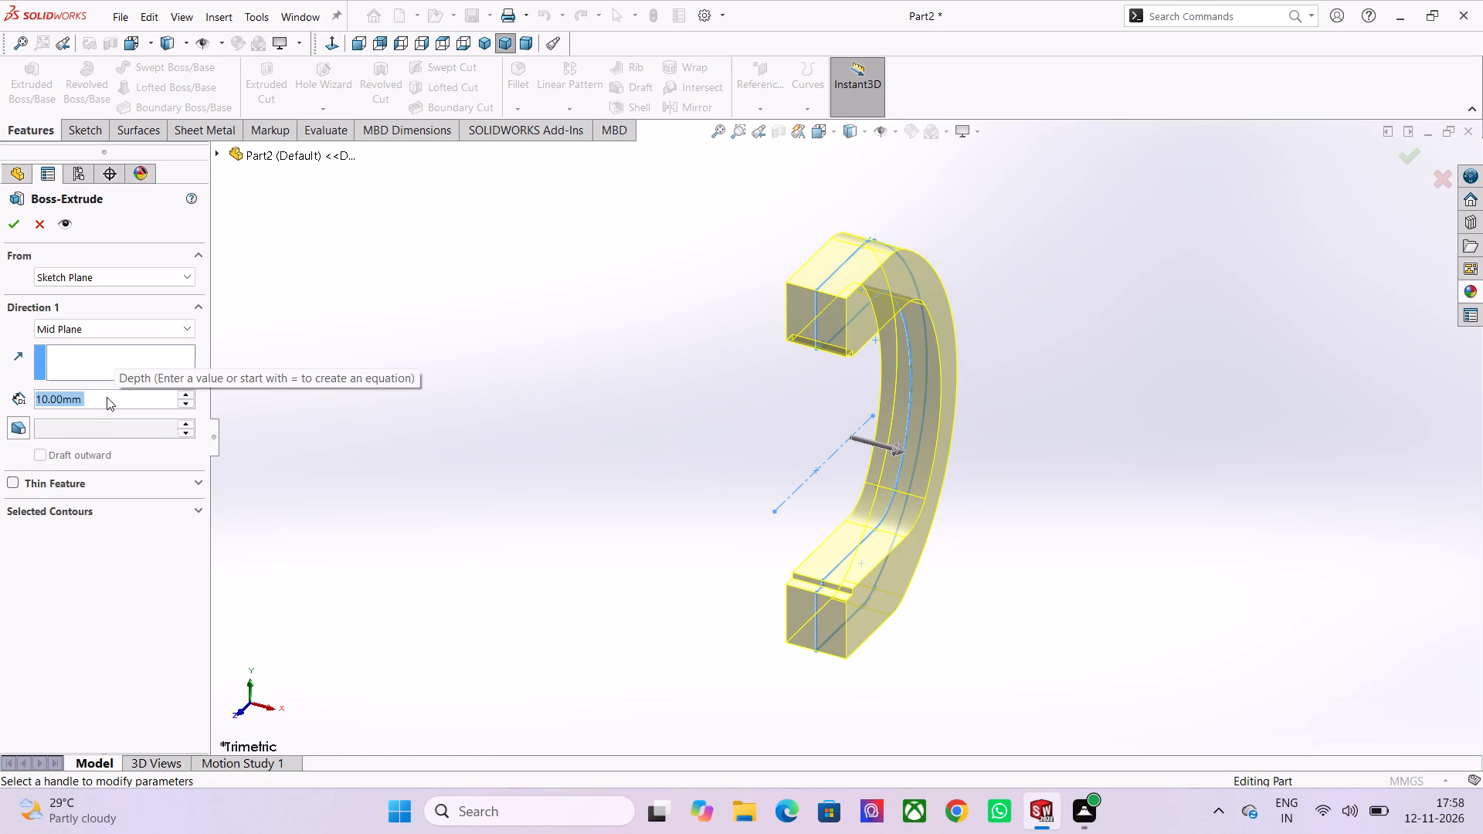
pyautogui.write('25')
pyautogui.press('Return')
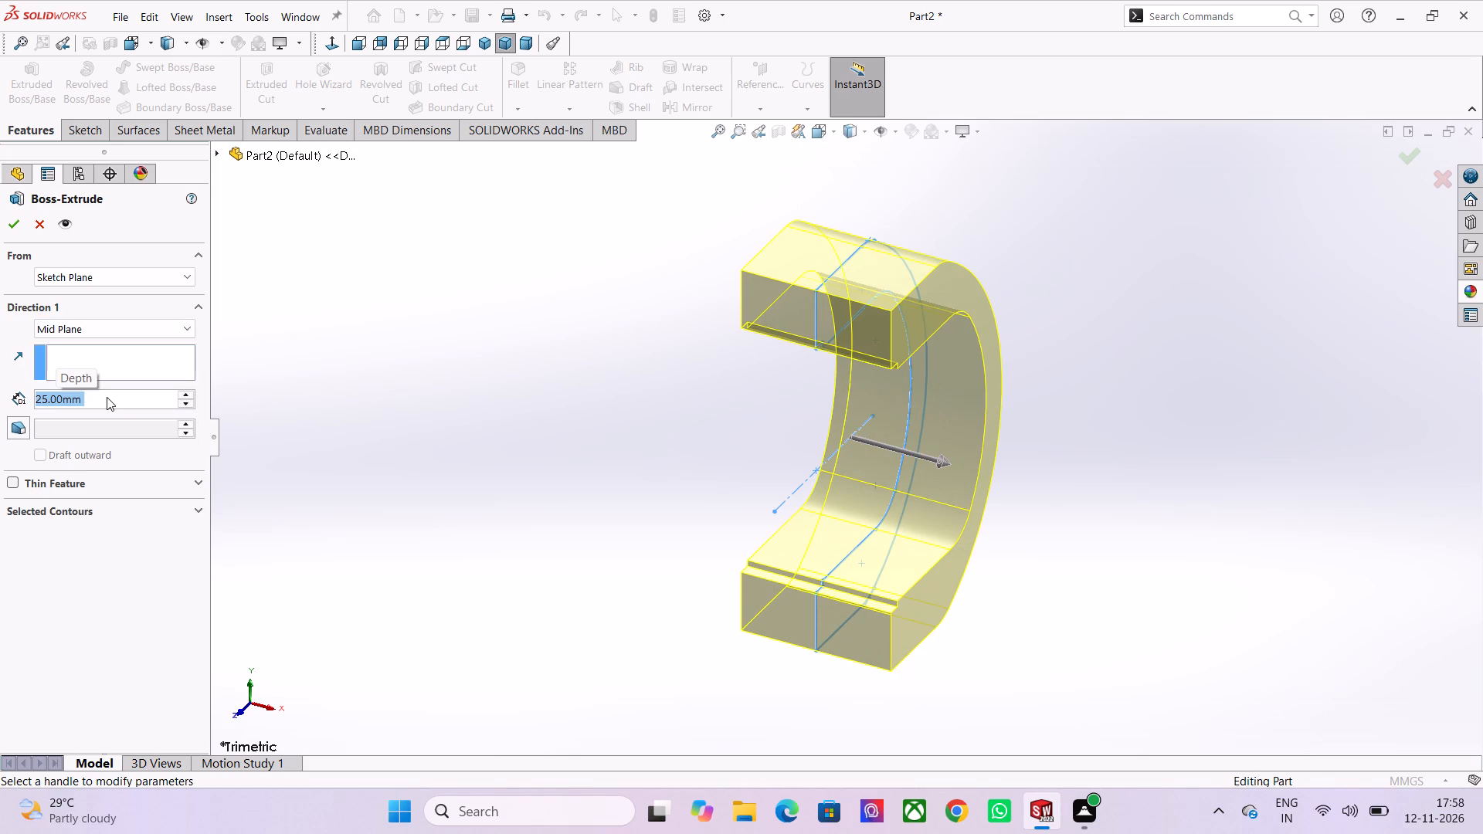
pyautogui.press('Return')
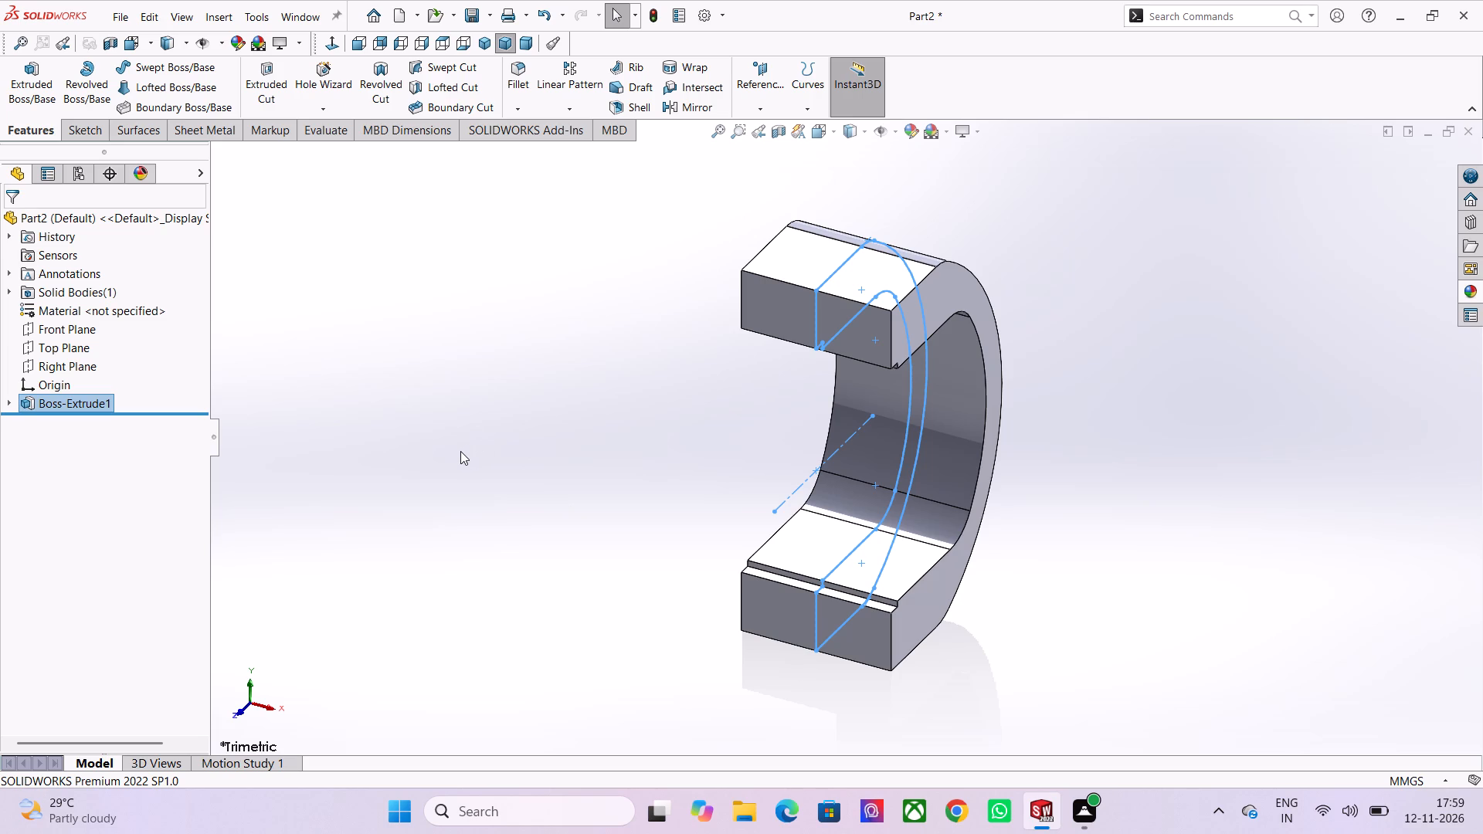
pyautogui.press('Escape')
pyautogui.press('Escape')
pyautogui.click(1098, 334)
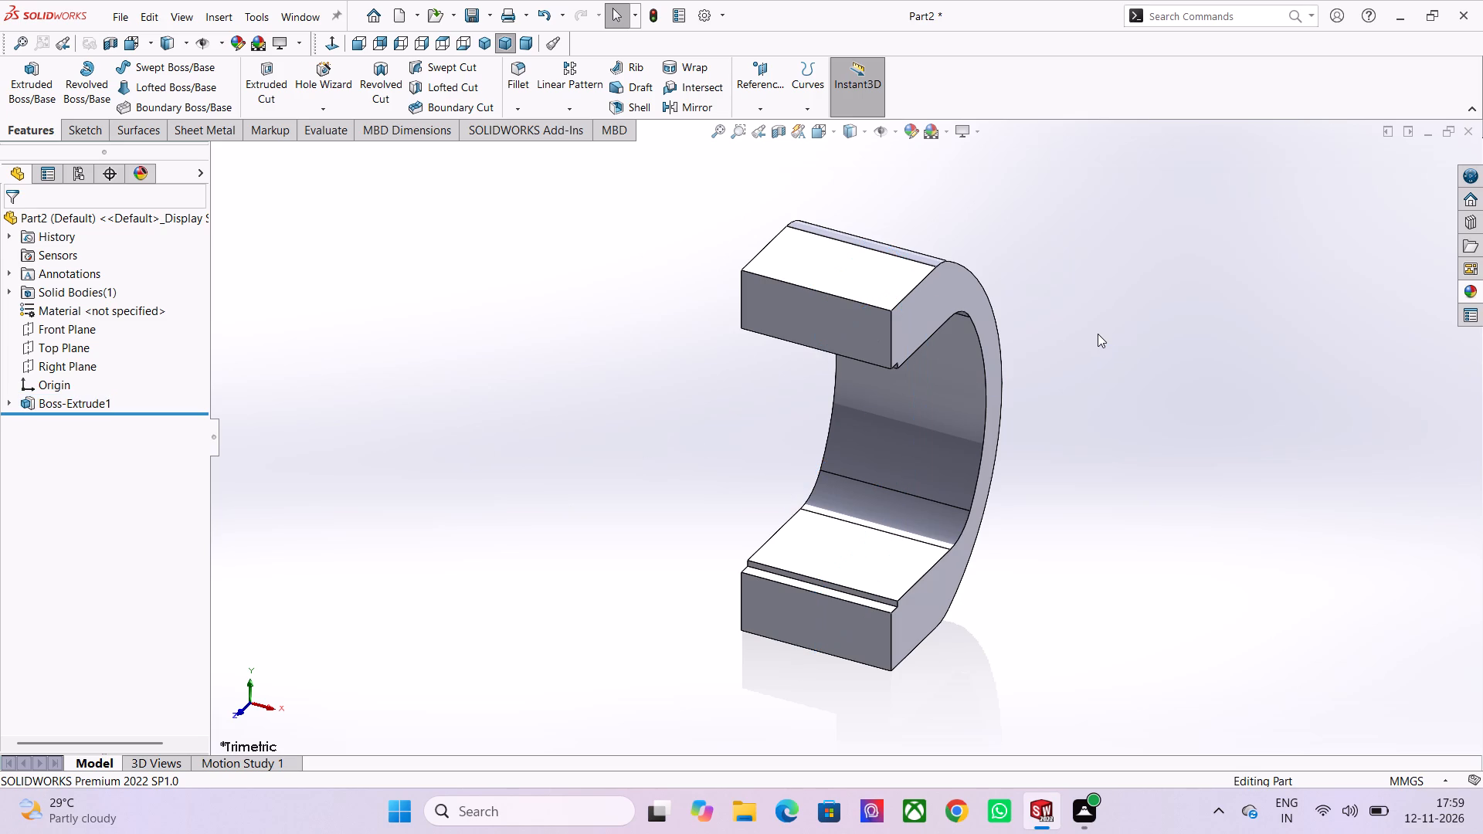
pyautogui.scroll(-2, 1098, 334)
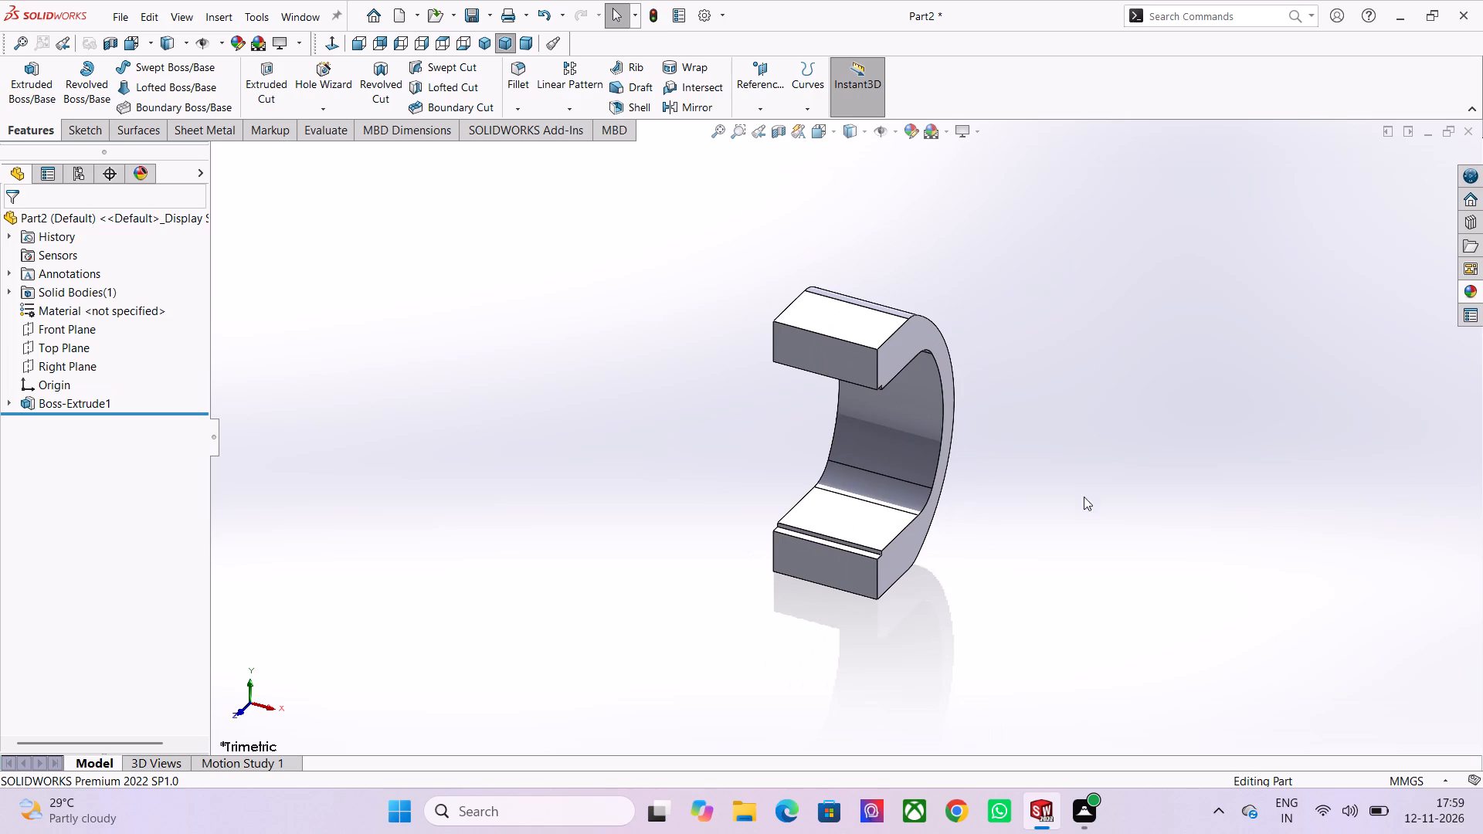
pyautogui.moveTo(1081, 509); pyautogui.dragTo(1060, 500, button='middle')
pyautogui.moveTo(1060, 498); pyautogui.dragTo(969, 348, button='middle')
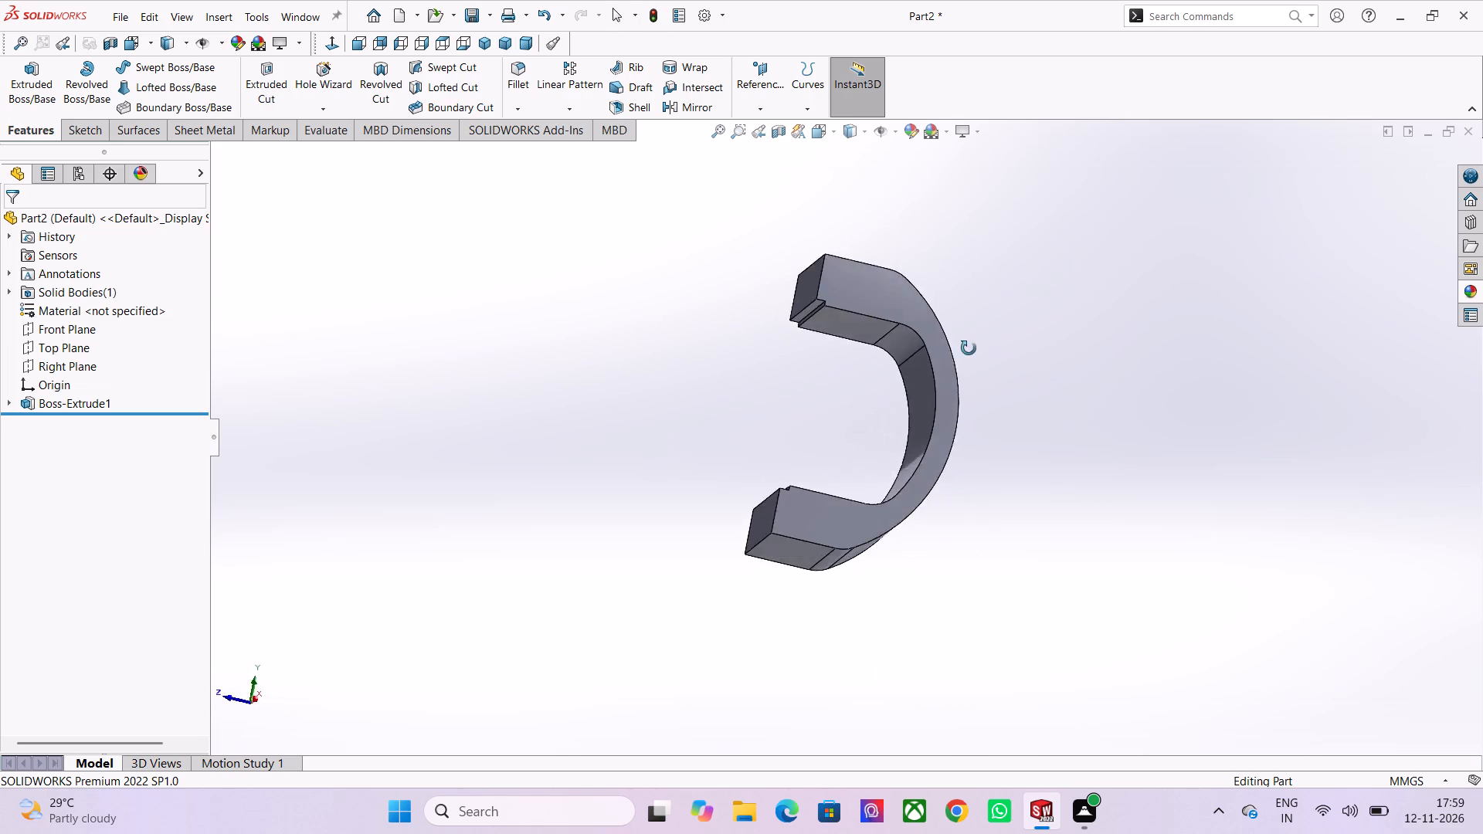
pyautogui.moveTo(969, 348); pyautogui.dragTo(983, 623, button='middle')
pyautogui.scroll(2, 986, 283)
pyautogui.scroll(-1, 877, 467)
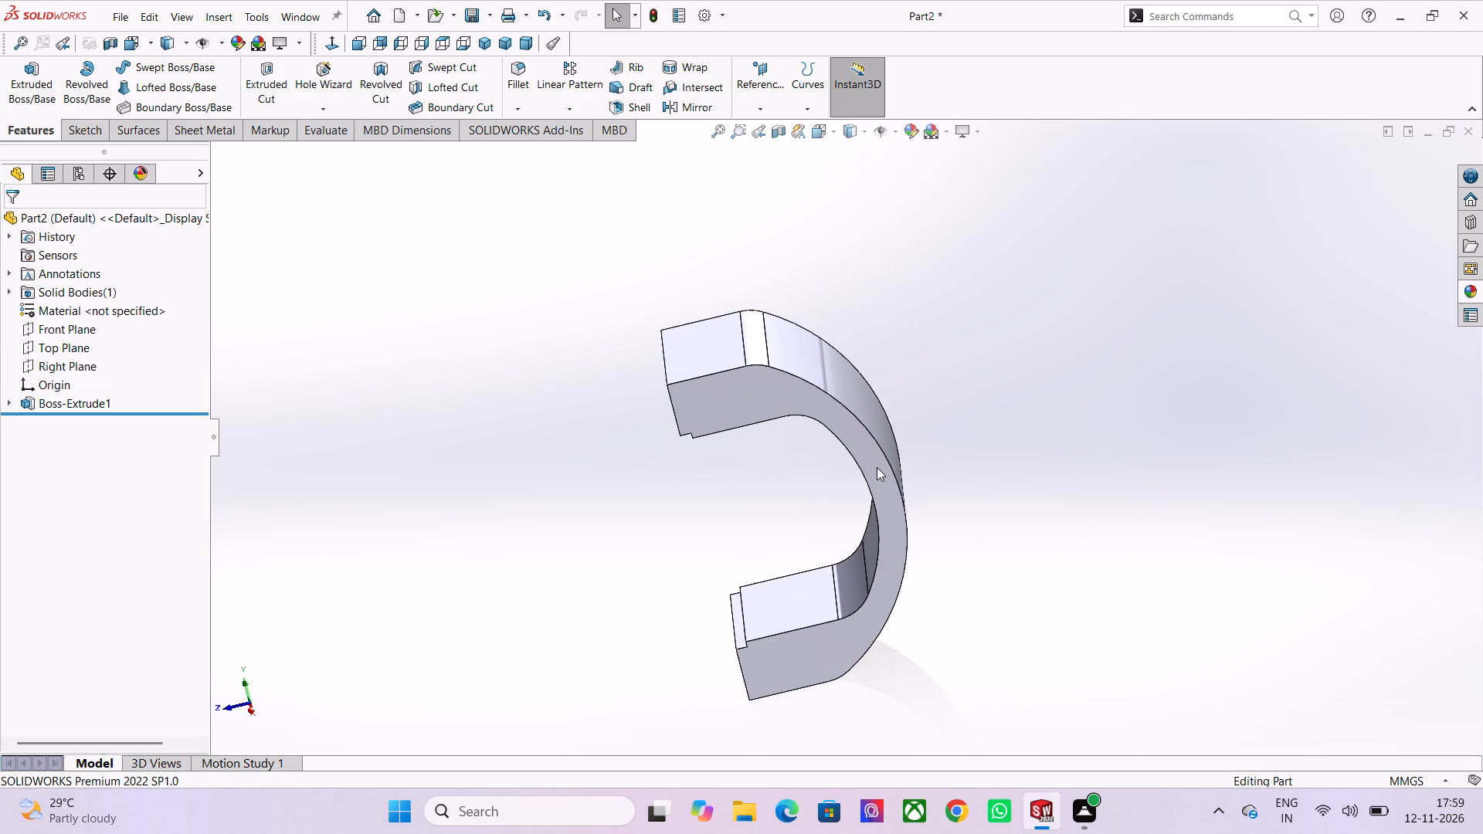
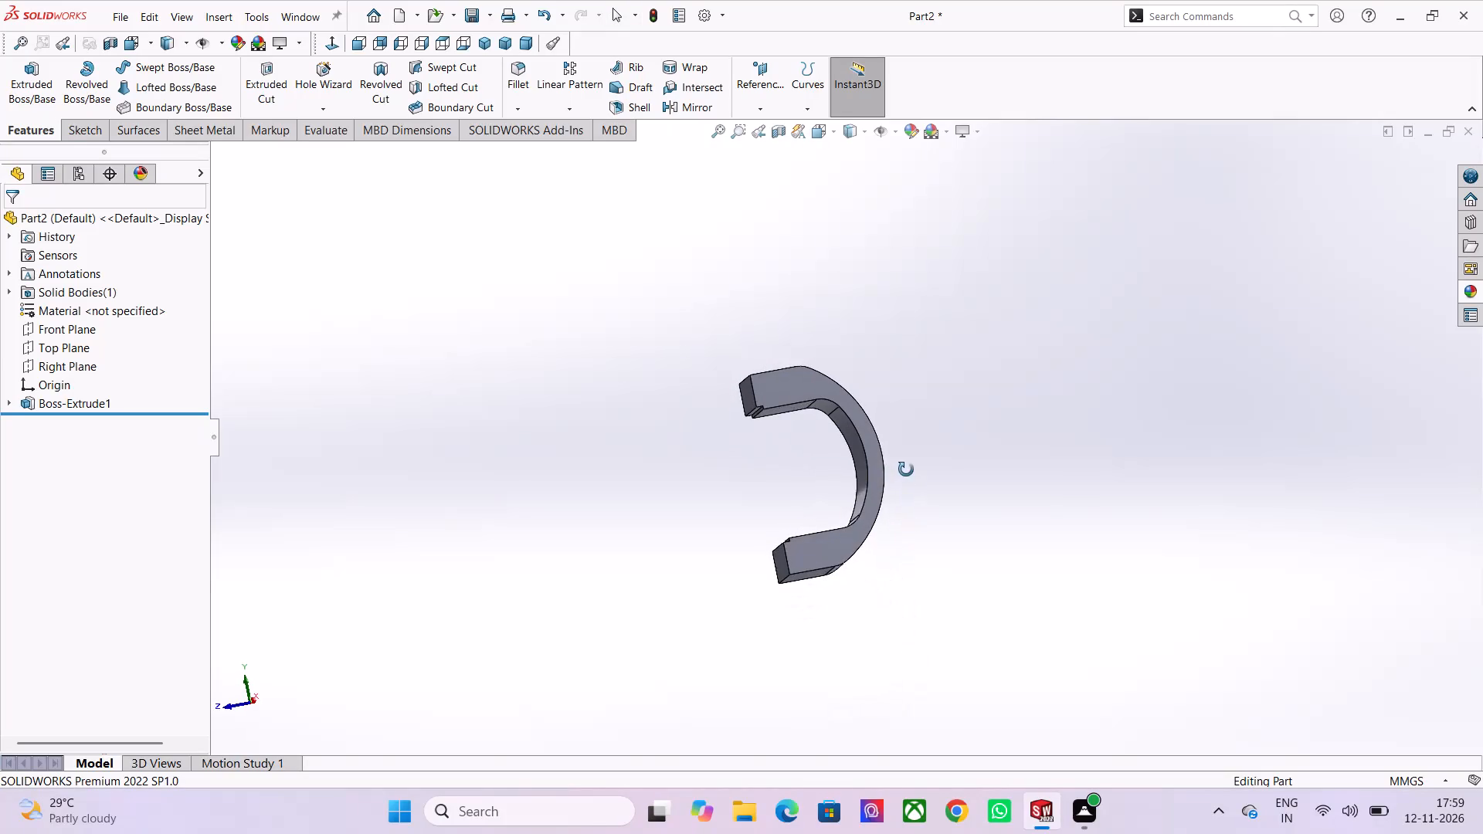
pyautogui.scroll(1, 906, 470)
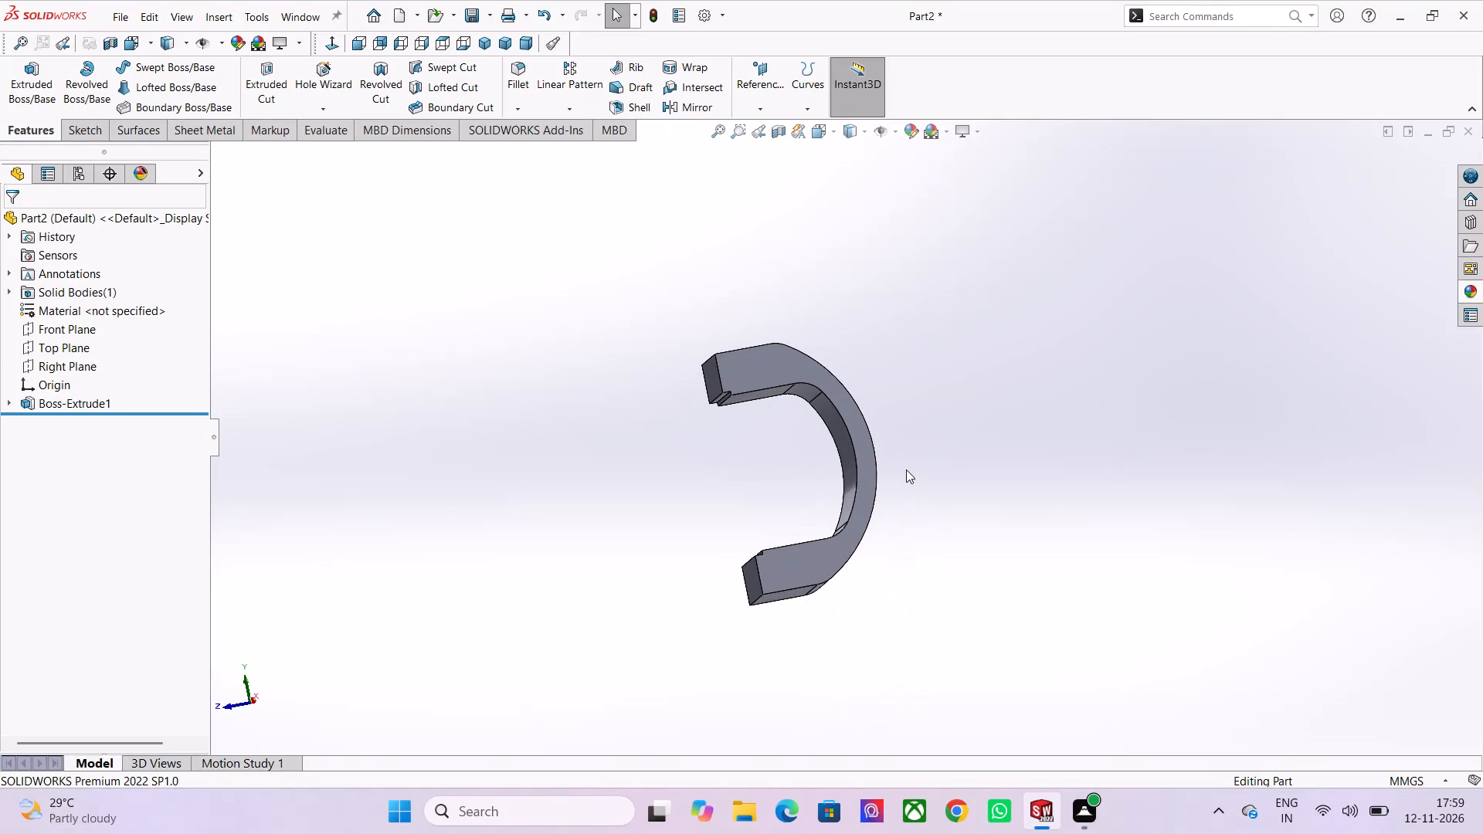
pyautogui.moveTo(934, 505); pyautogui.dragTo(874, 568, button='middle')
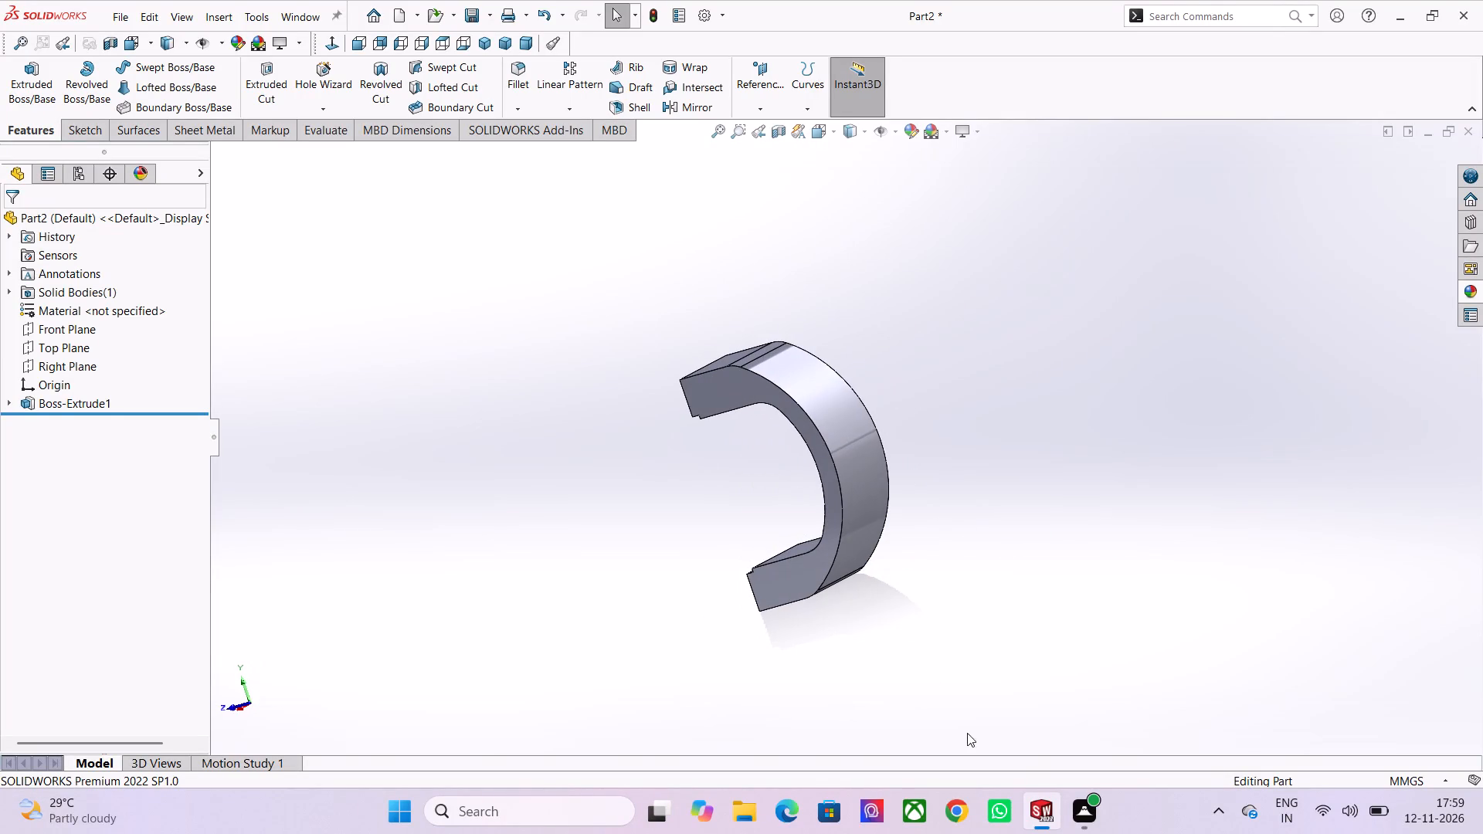
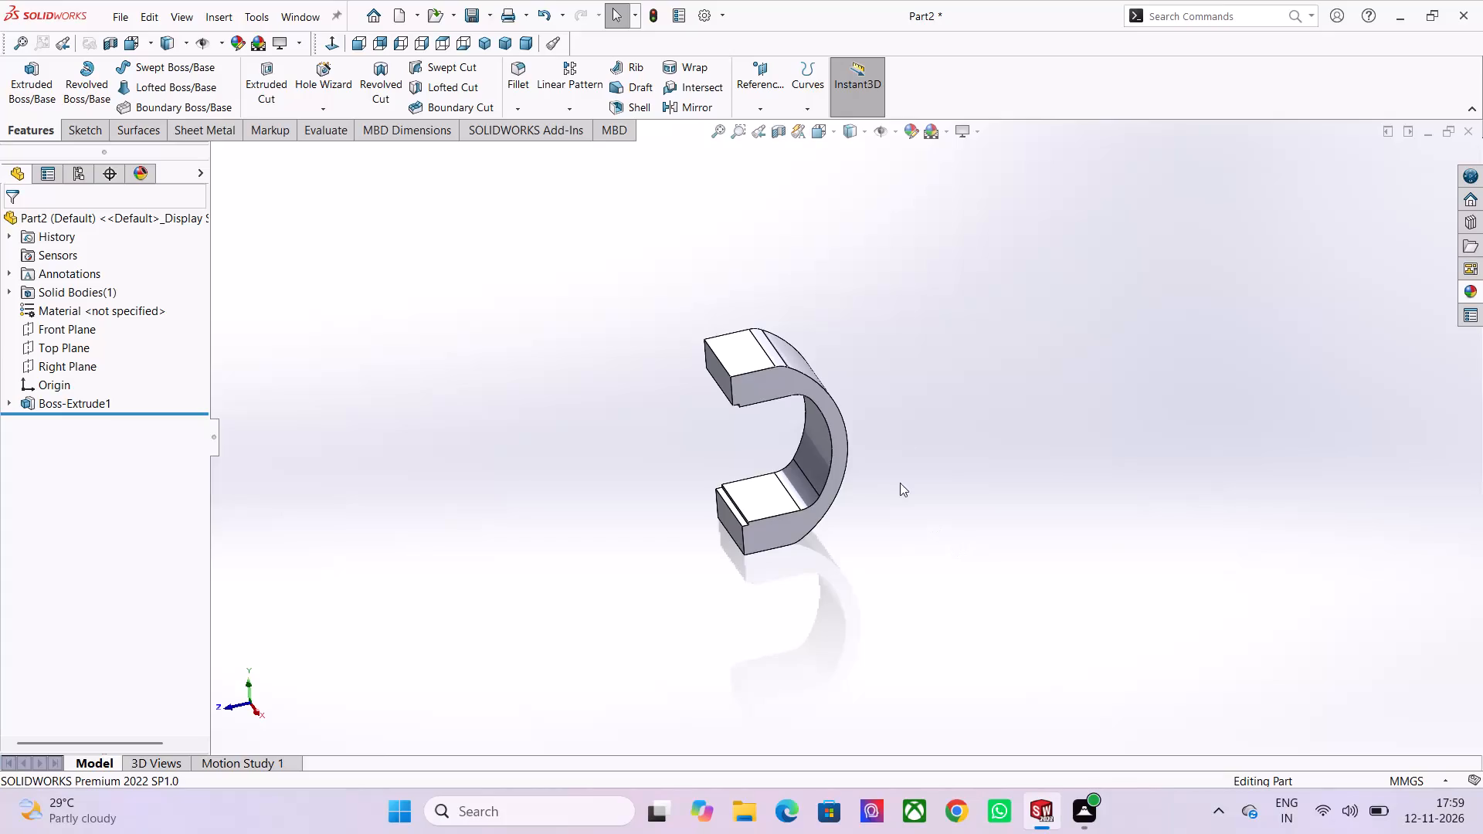
# Examine the extruded C-shaped body from several sides, including its stepped ends and inner and outer curved faces.
pyautogui.scroll(2, 904, 444)
pyautogui.scroll(2, 765, 405)
pyautogui.scroll(-1, 662, 465)
pyautogui.moveTo(662, 466); pyautogui.dragTo(831, 371, button='middle')
pyautogui.scroll(1, 662, 466)
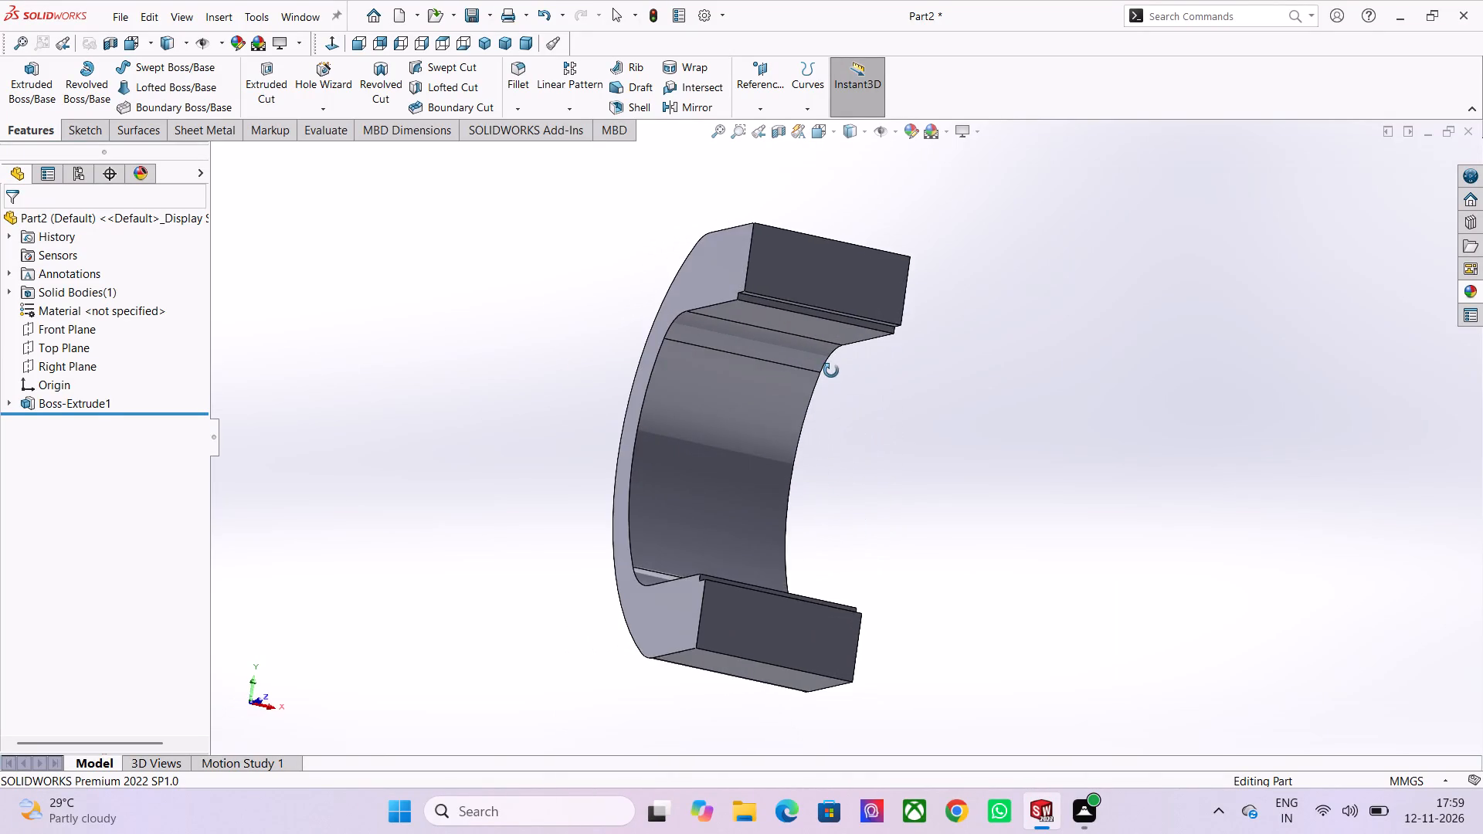
pyautogui.moveTo(831, 371); pyautogui.dragTo(649, 446, button='middle')
pyautogui.scroll(-2, 649, 446)
pyautogui.moveTo(668, 510); pyautogui.dragTo(852, 425, button='middle')
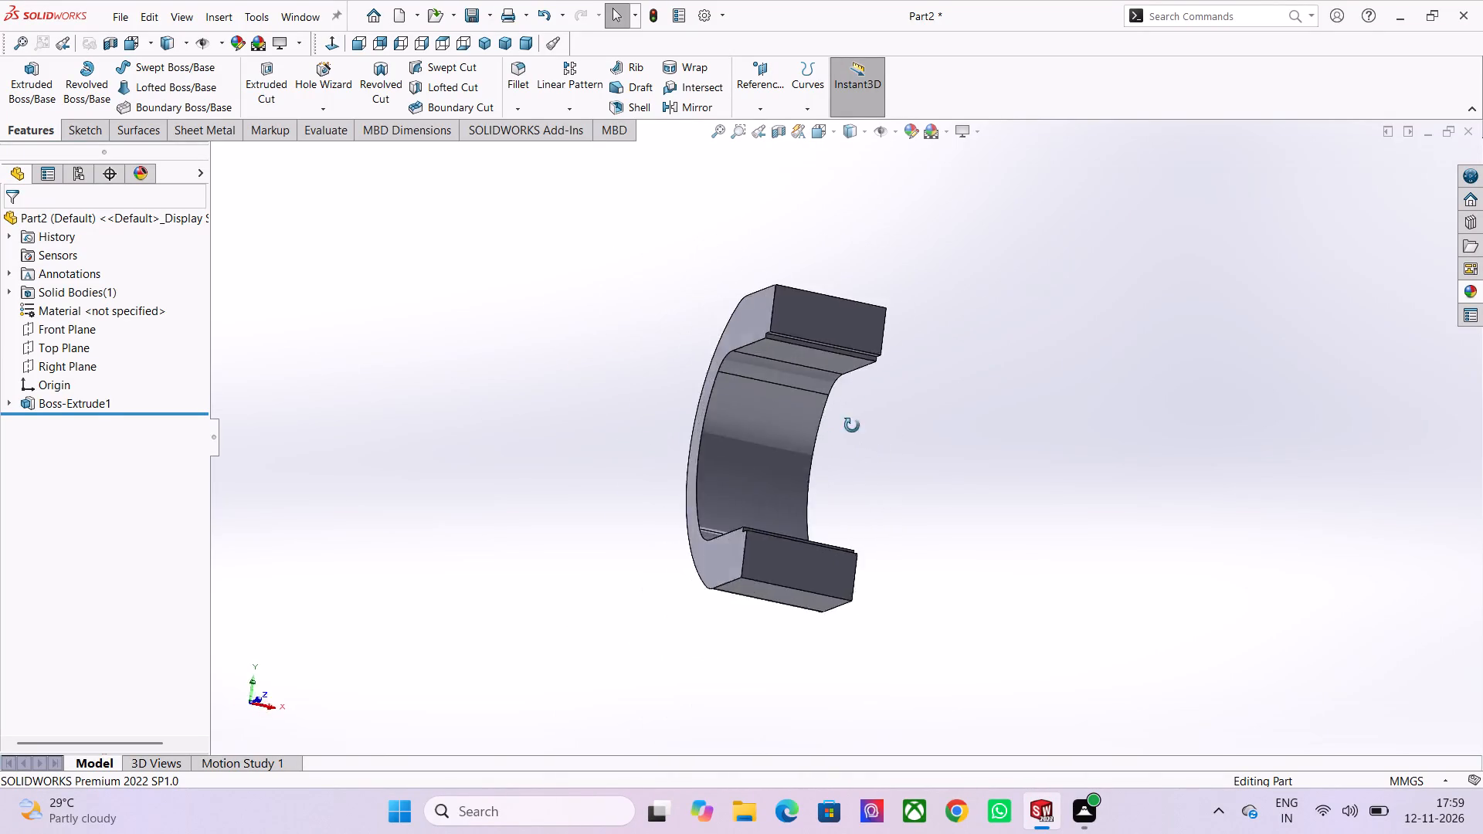
pyautogui.moveTo(852, 425); pyautogui.dragTo(653, 598, button='middle')
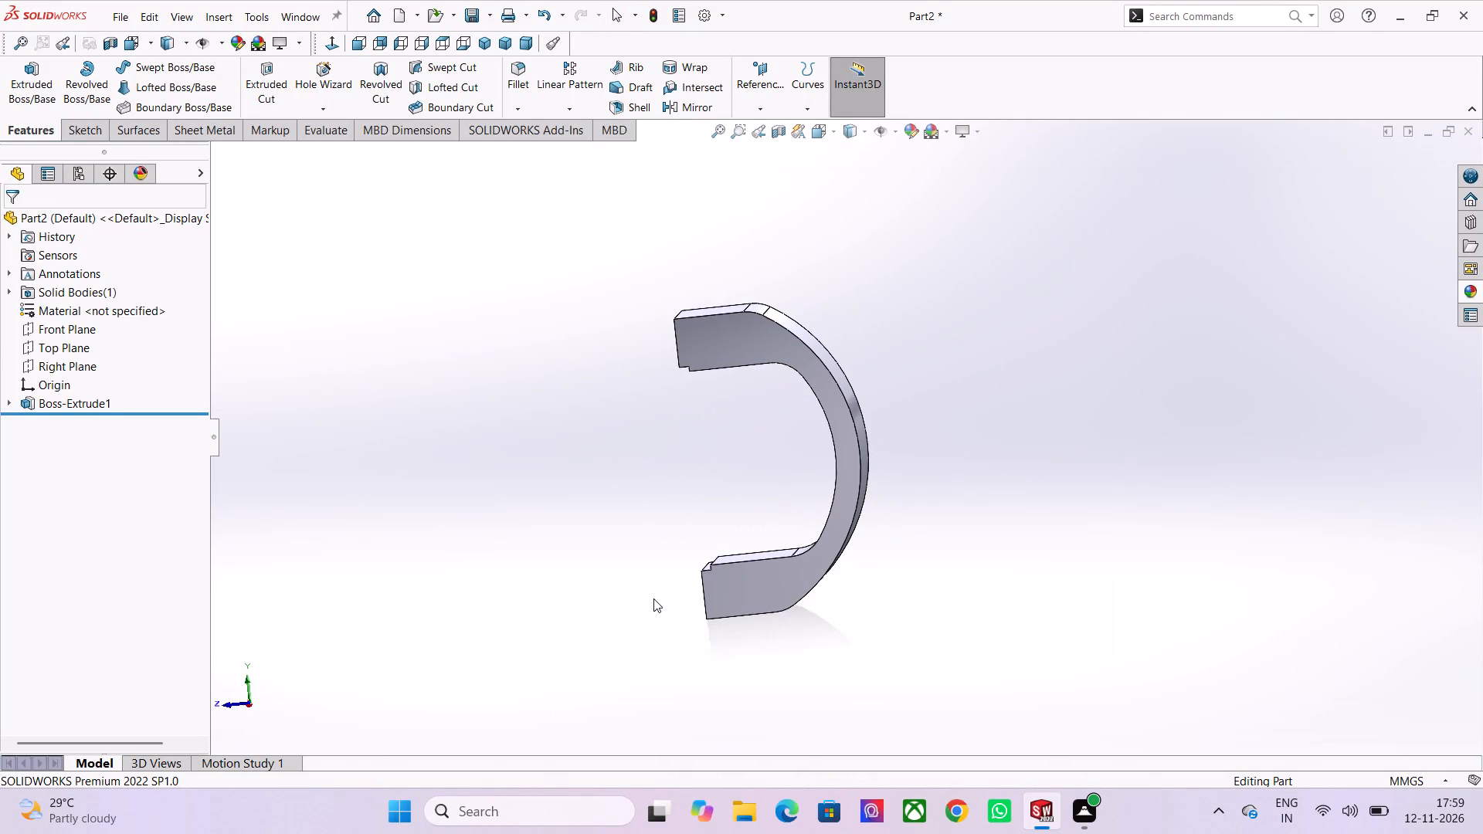
pyautogui.scroll(2, 729, 598)
pyautogui.moveTo(776, 446); pyautogui.dragTo(853, 486, button='middle')
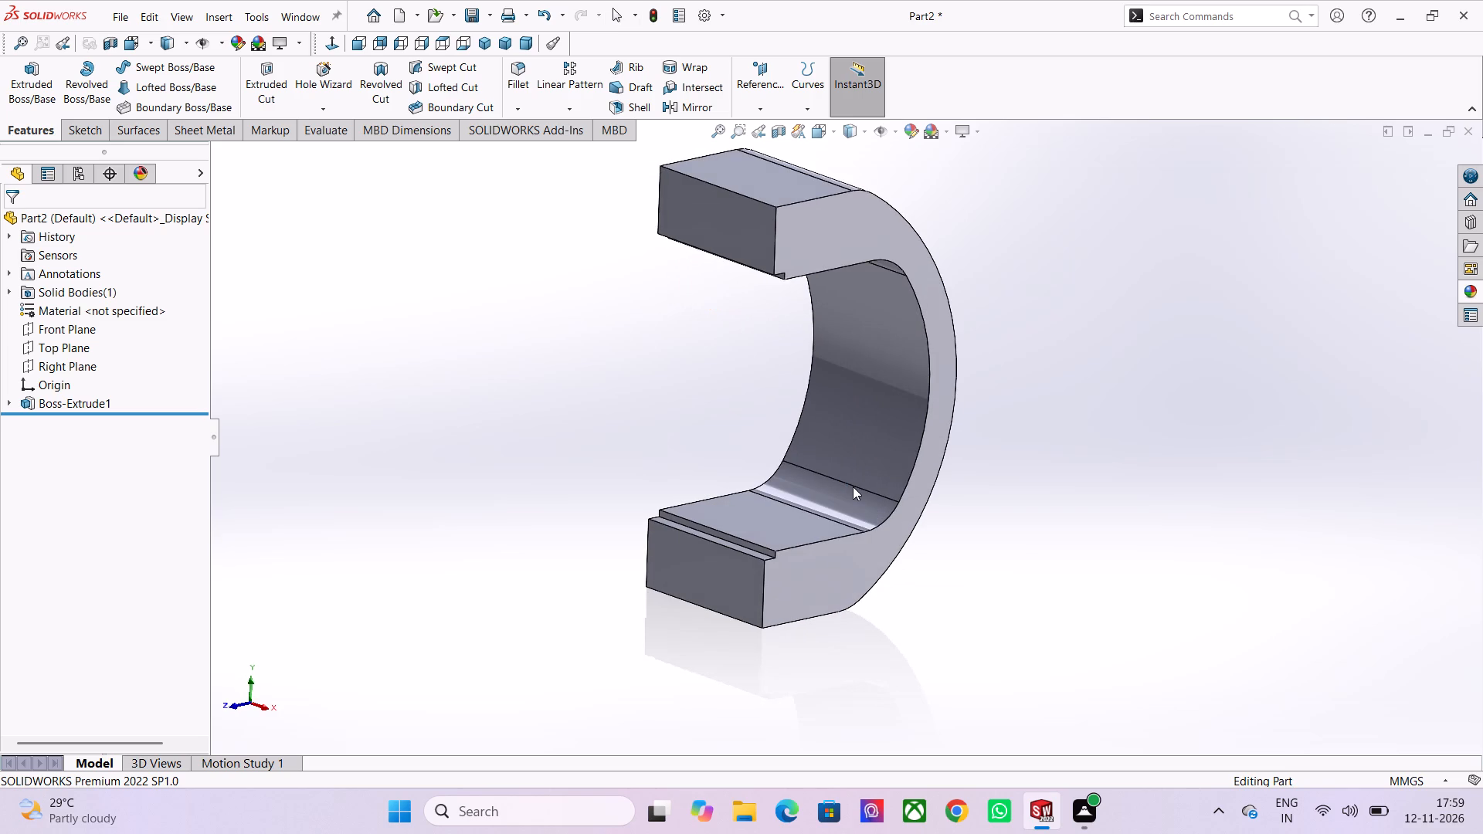
pyautogui.scroll(-2, 853, 486)
pyautogui.moveTo(867, 558); pyautogui.dragTo(705, 512, button='middle')
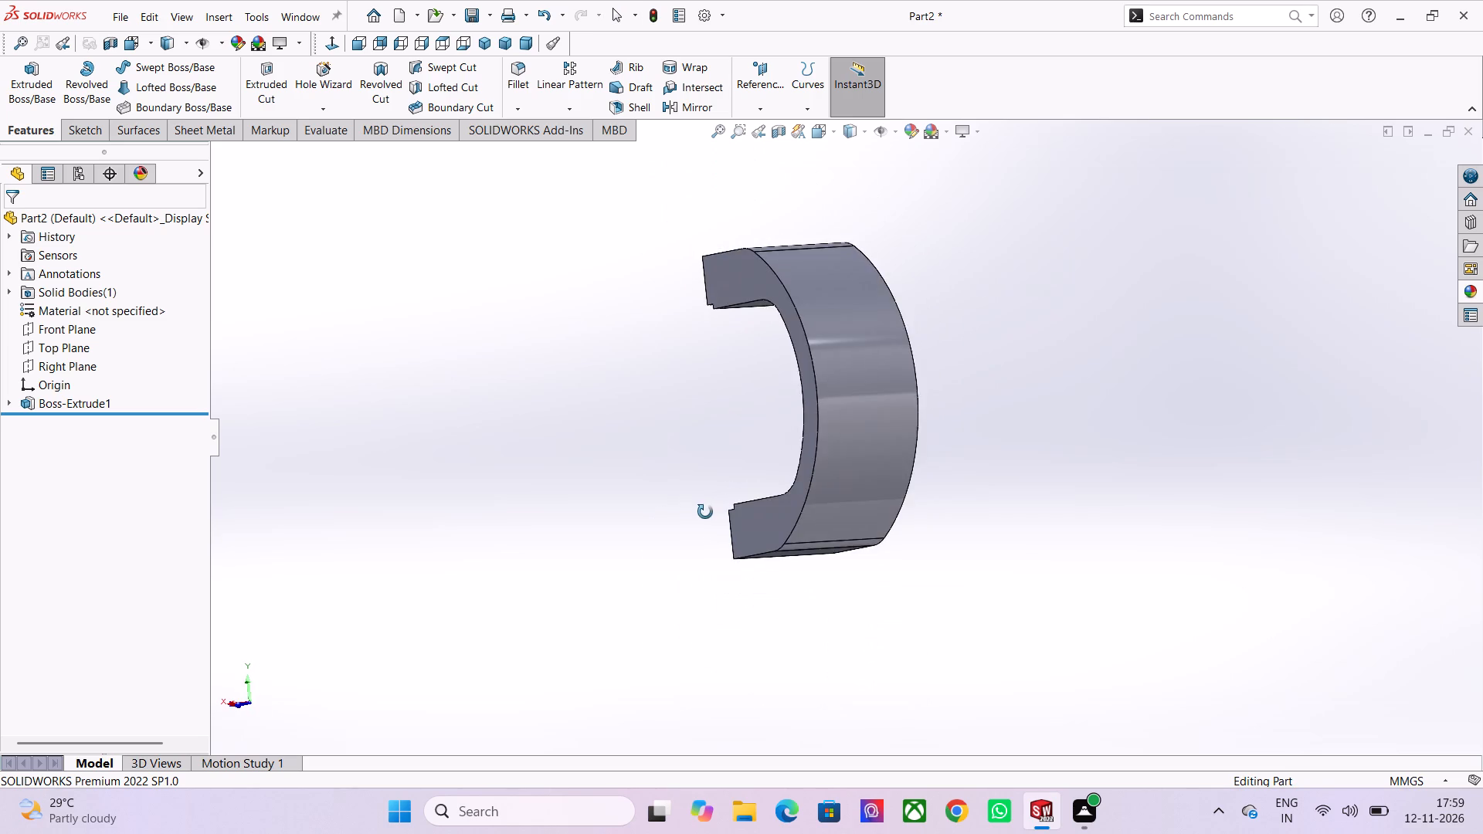
pyautogui.moveTo(705, 512); pyautogui.dragTo(895, 614, button='middle')
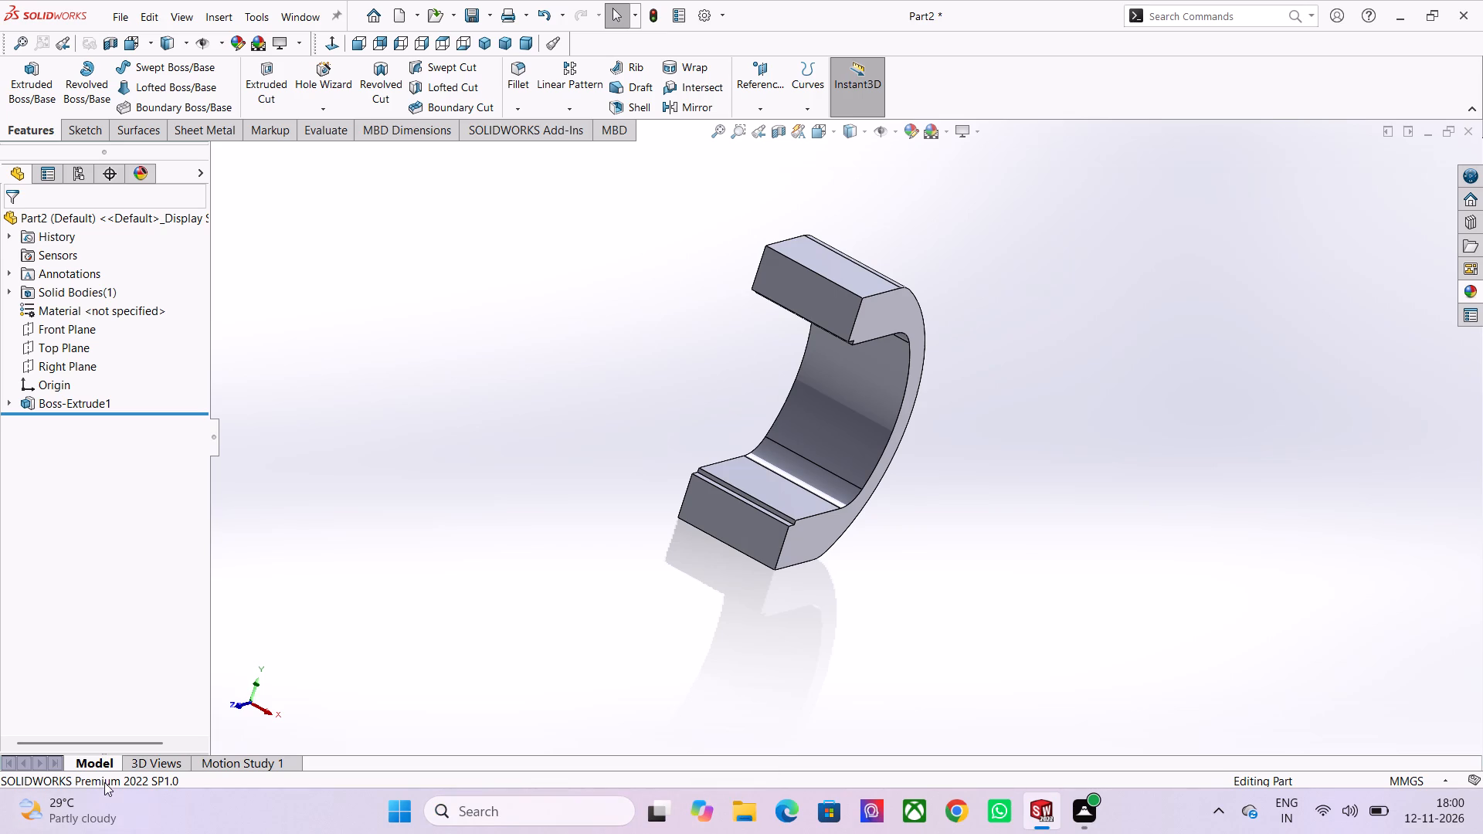
# Create a reference plane offset 51 mm from the Top Plane, flipped to lie below the C-shaped body.
pyautogui.click(76, 343)
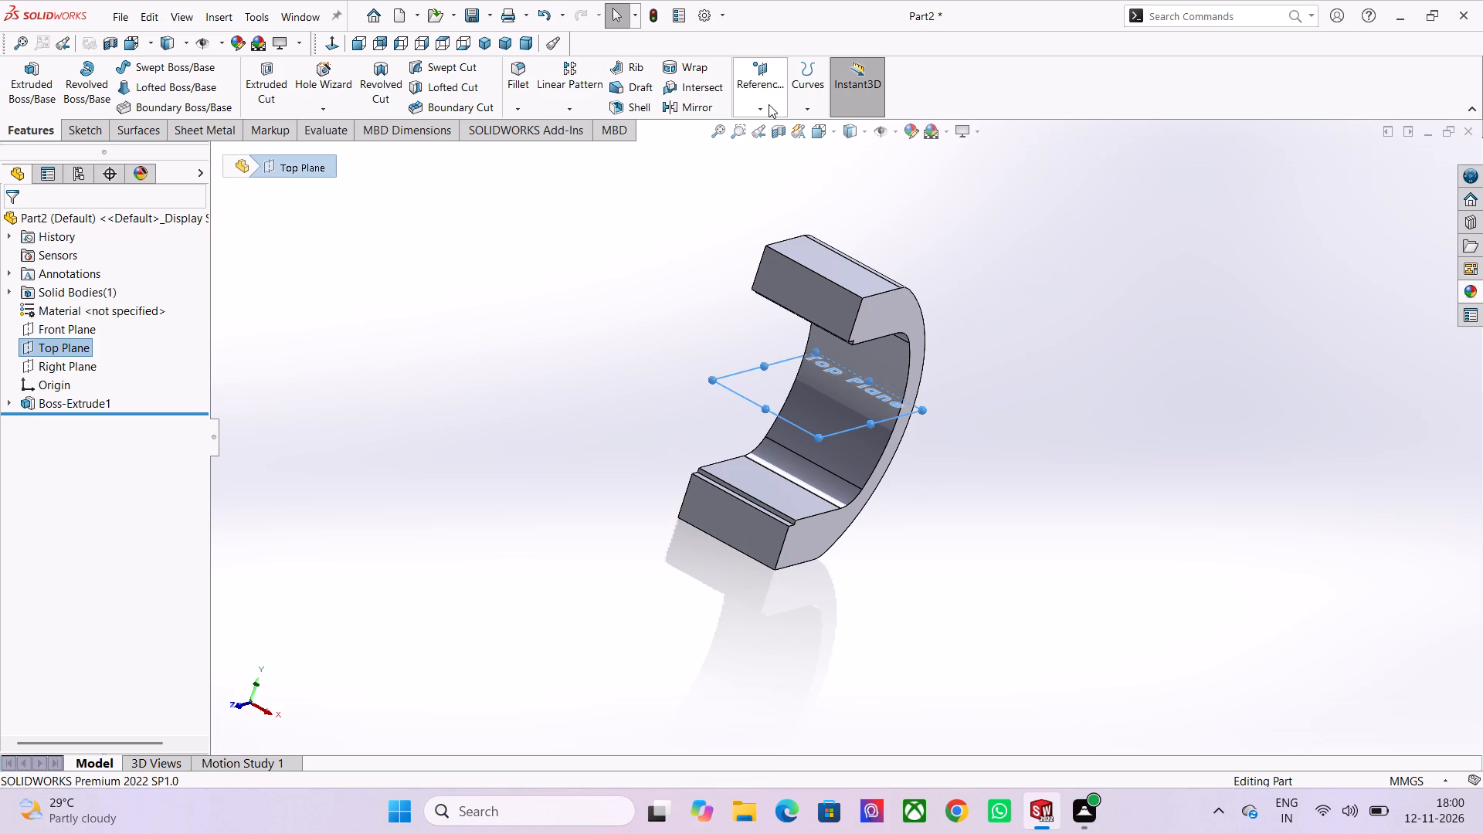
pyautogui.click(759, 106)
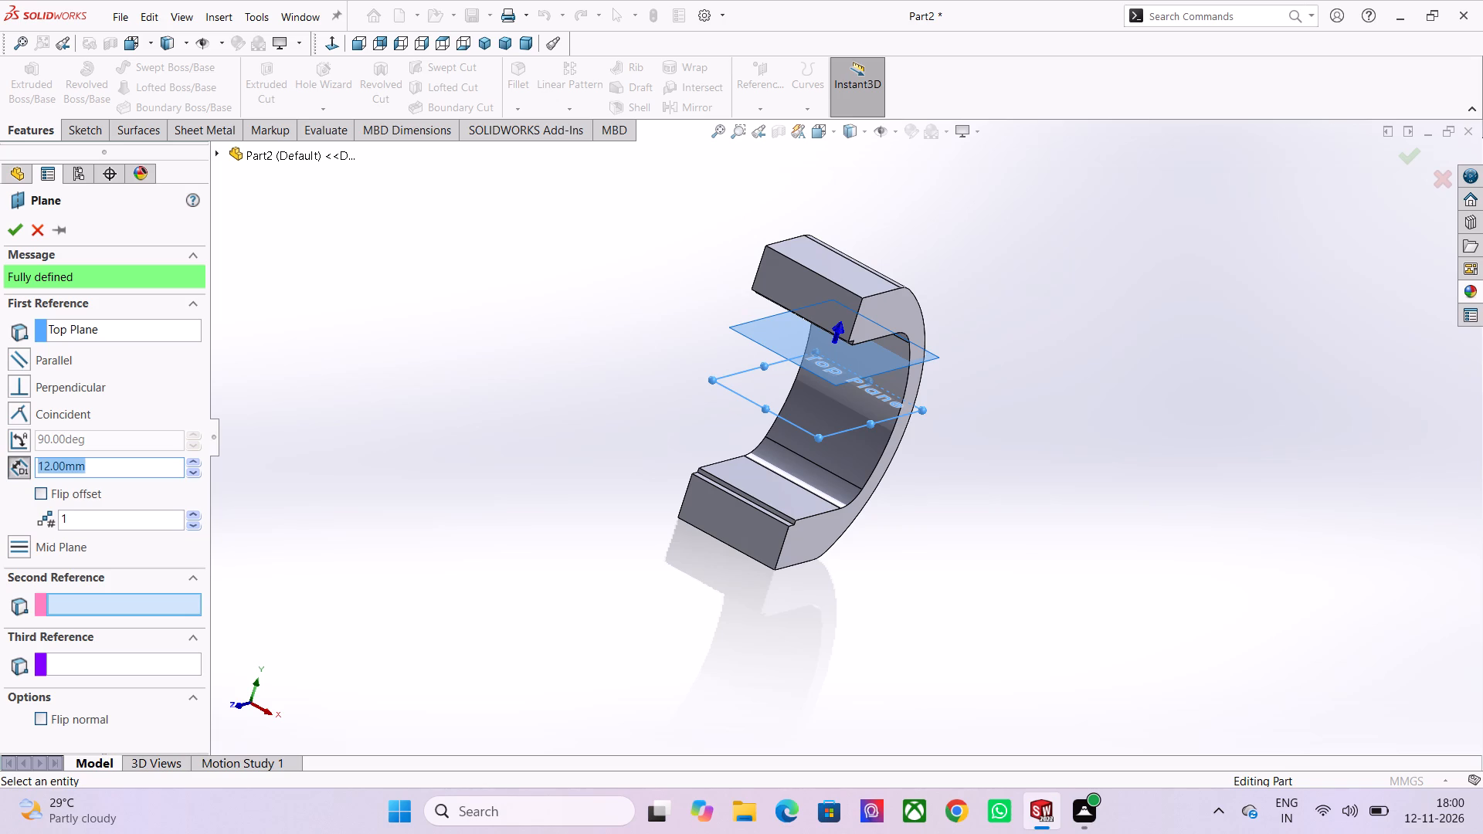
pyautogui.write('51')
pyautogui.press('Return')
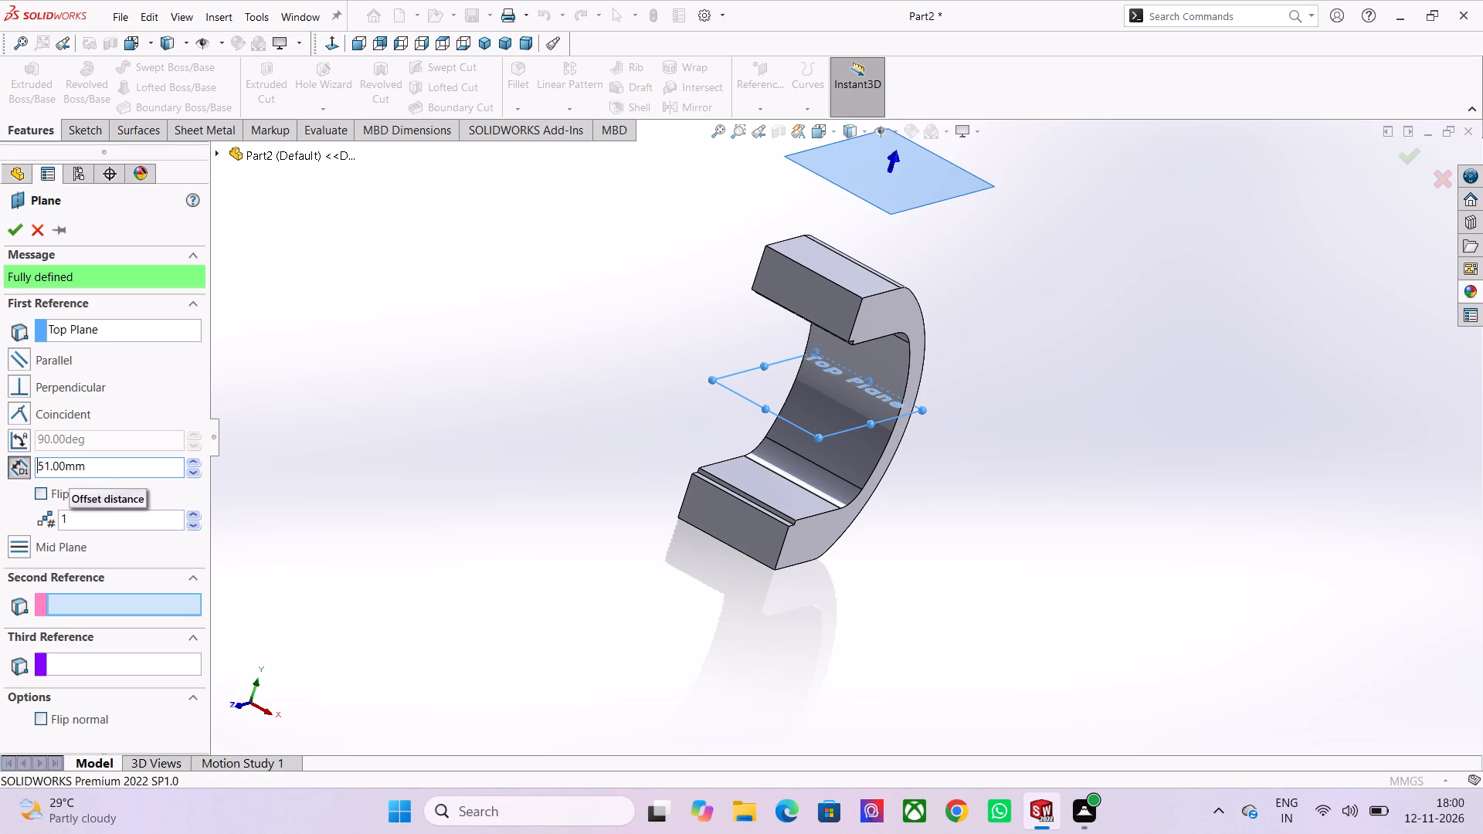
pyautogui.click(53, 488)
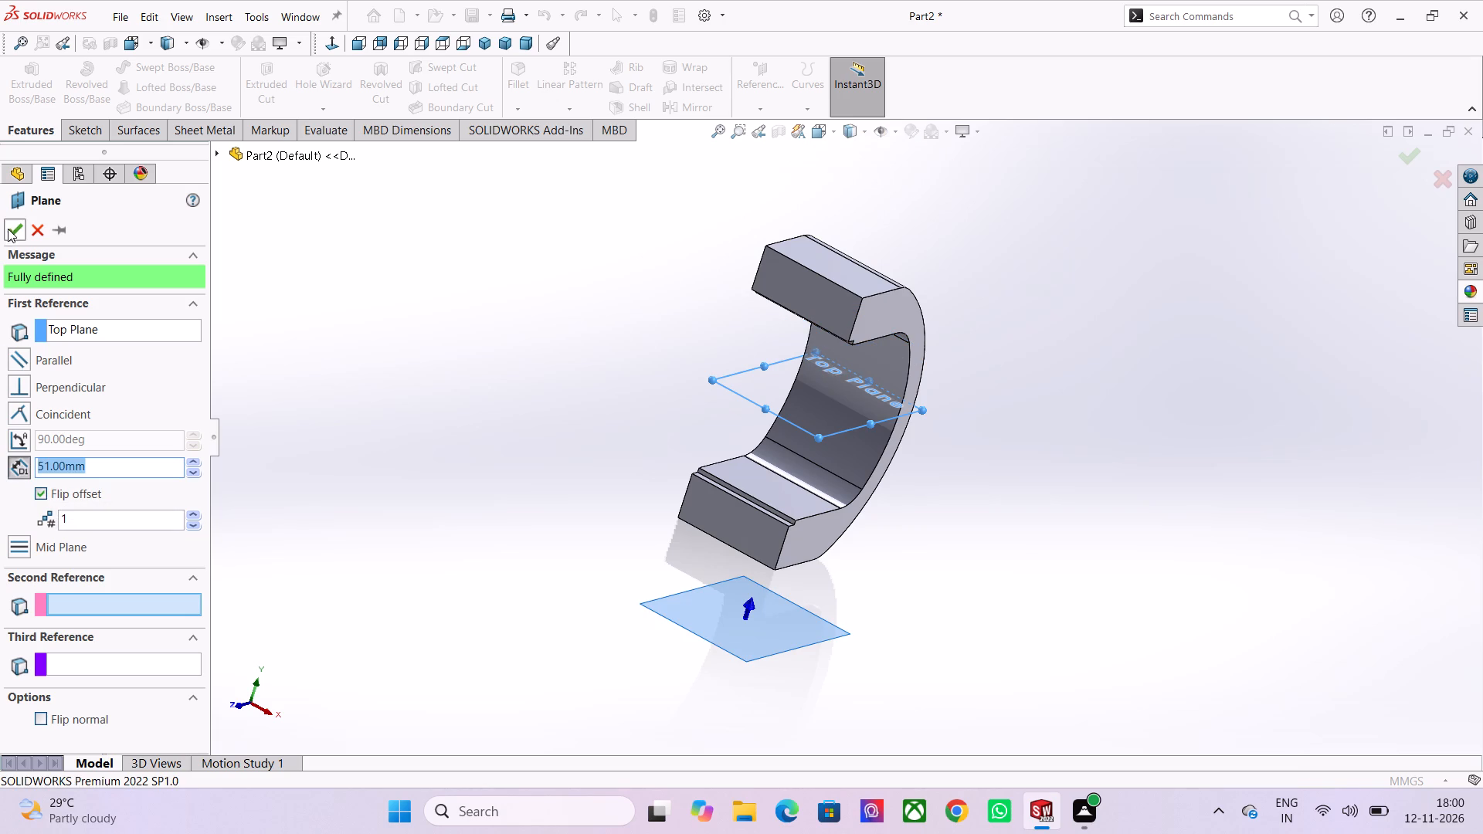
pyautogui.click(8, 228)
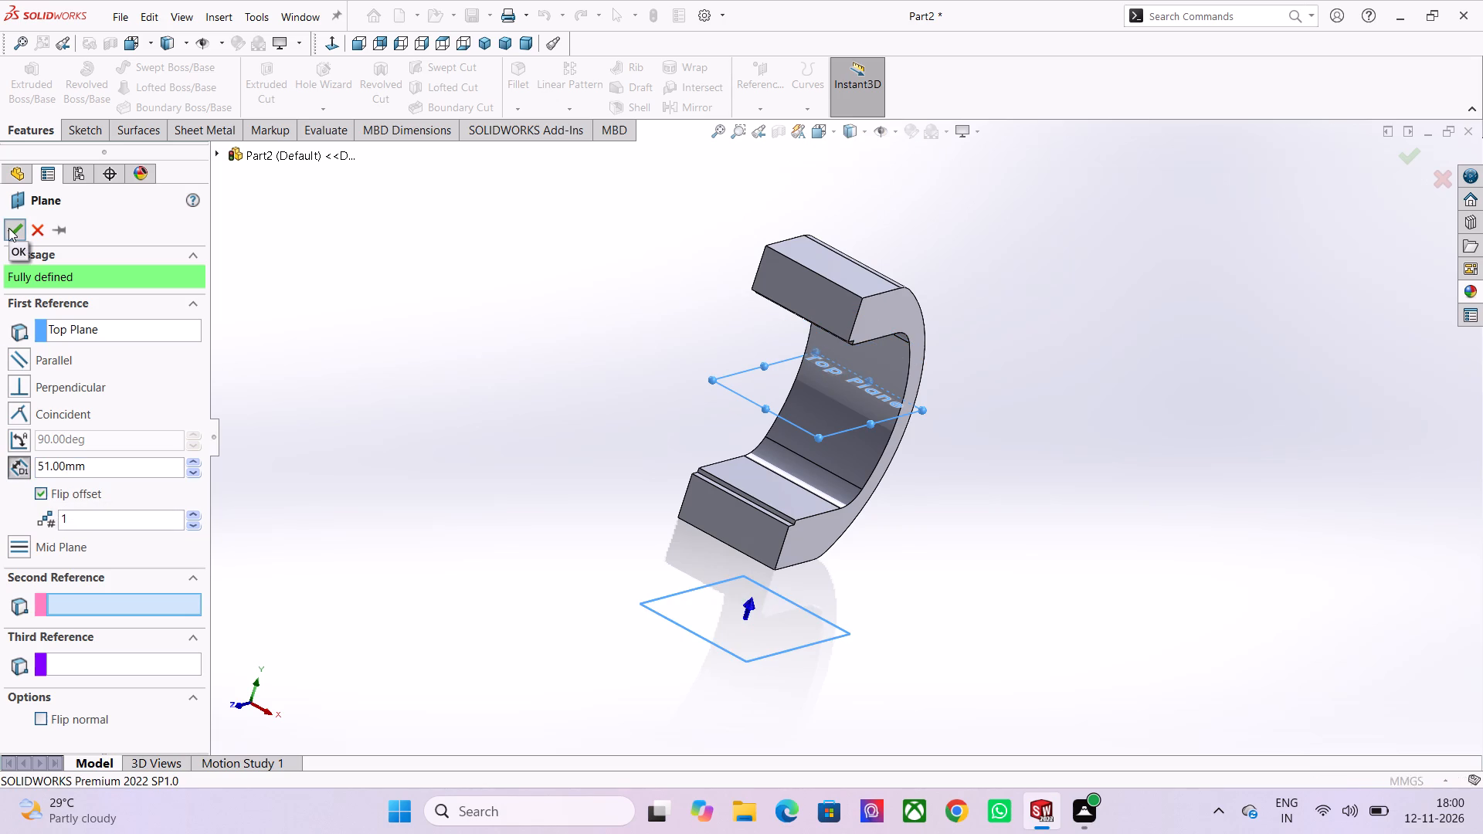
# Start a sketch on the new offset plane and draw a corner rectangle about 24 by 48 mm beside the body.
pyautogui.moveTo(919, 574); pyautogui.dragTo(860, 565, button='middle')
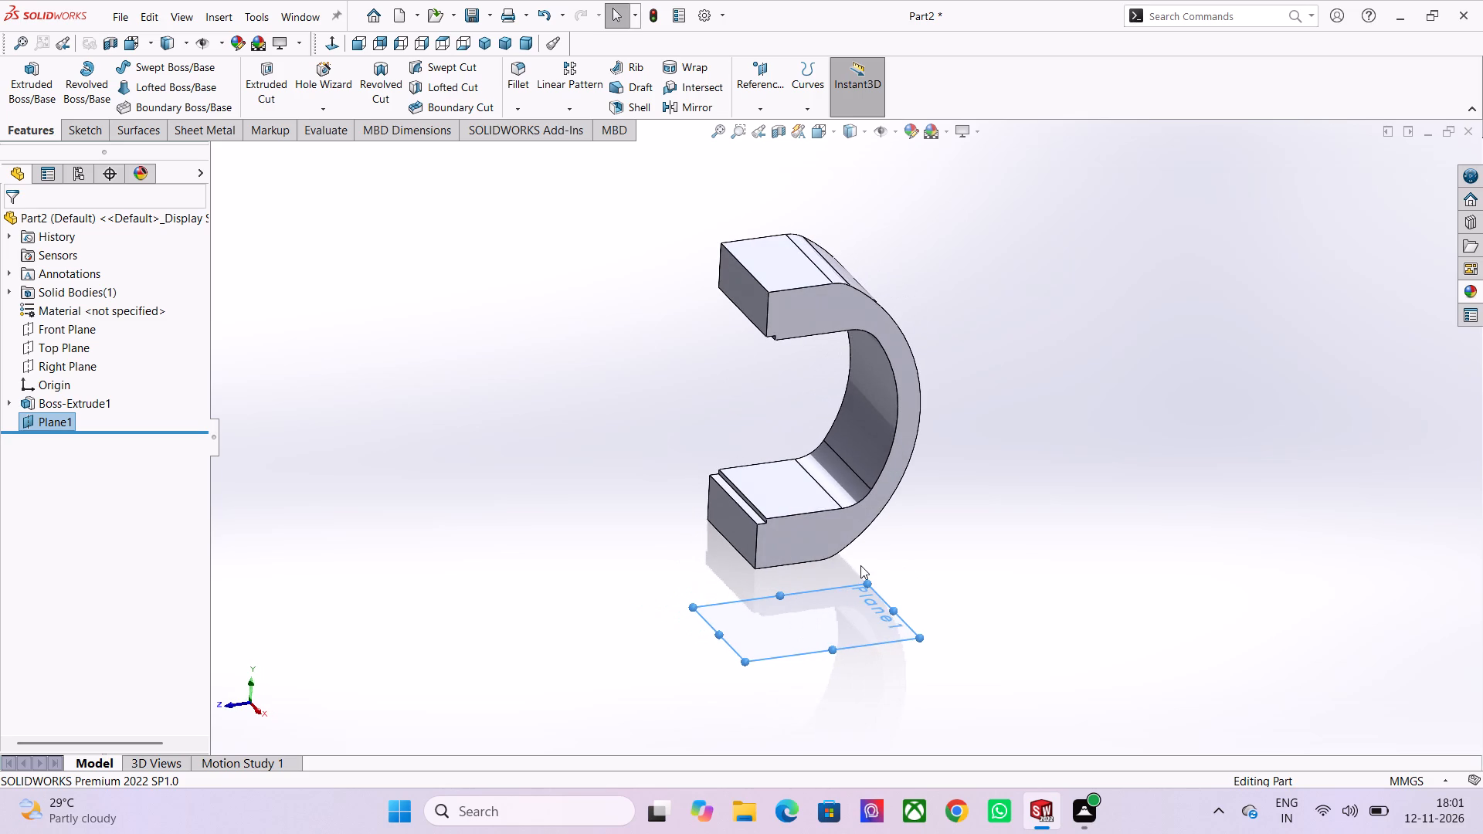
pyautogui.click(822, 622)
pyautogui.click(891, 581)
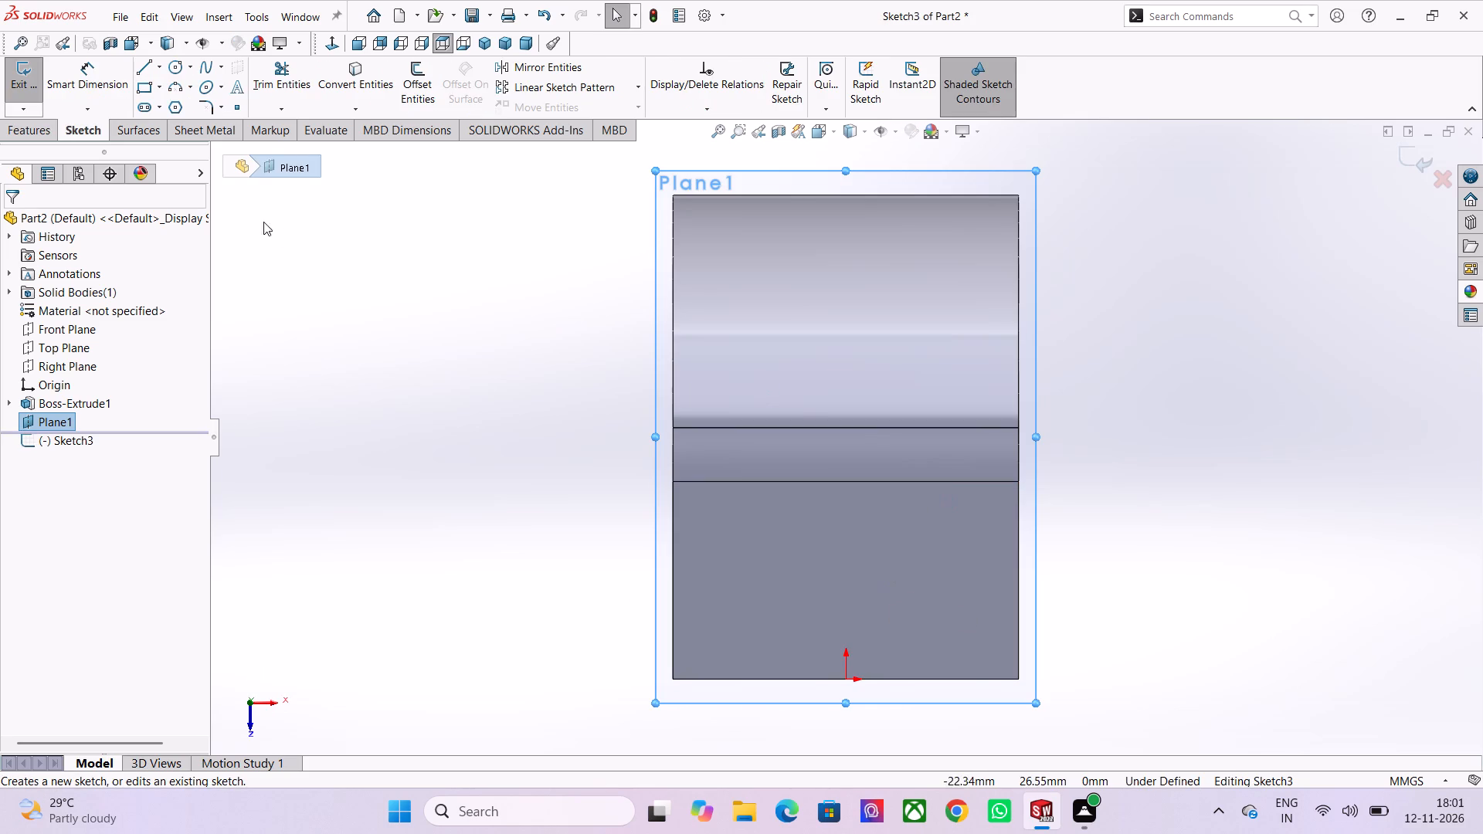
pyautogui.click(145, 82)
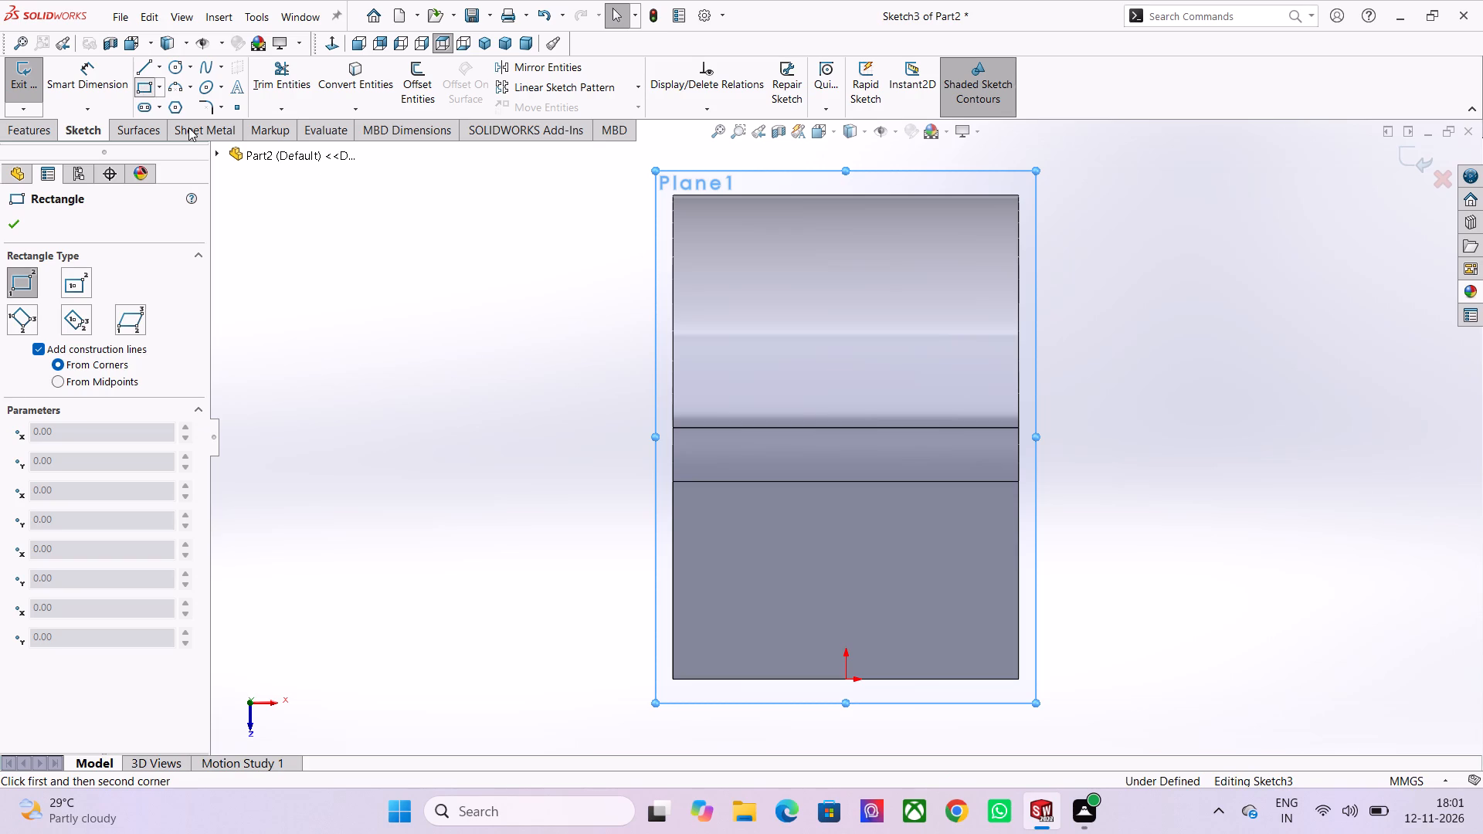
pyautogui.scroll(-1, 667, 364)
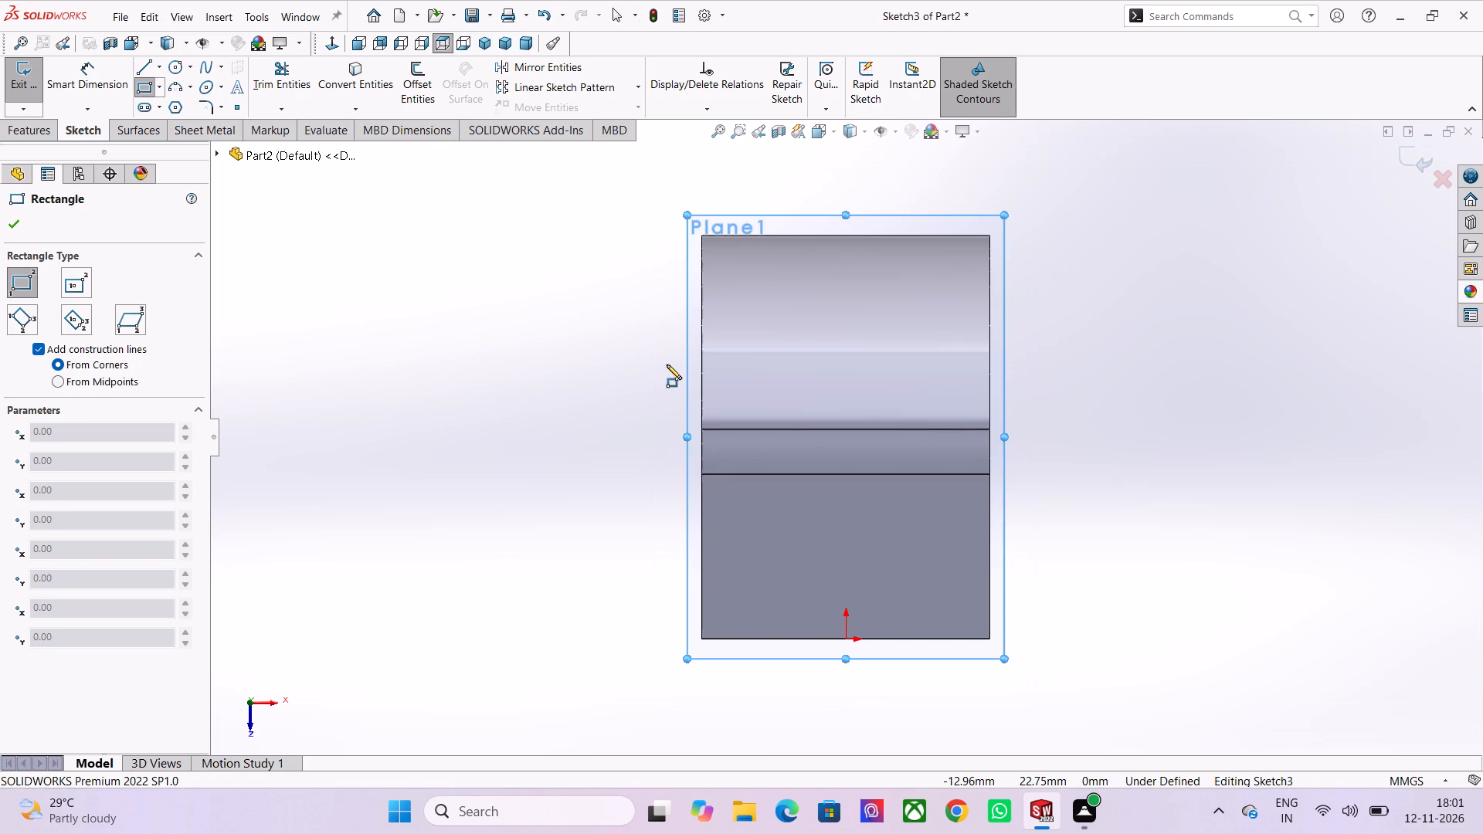
pyautogui.scroll(-2, 505, 244)
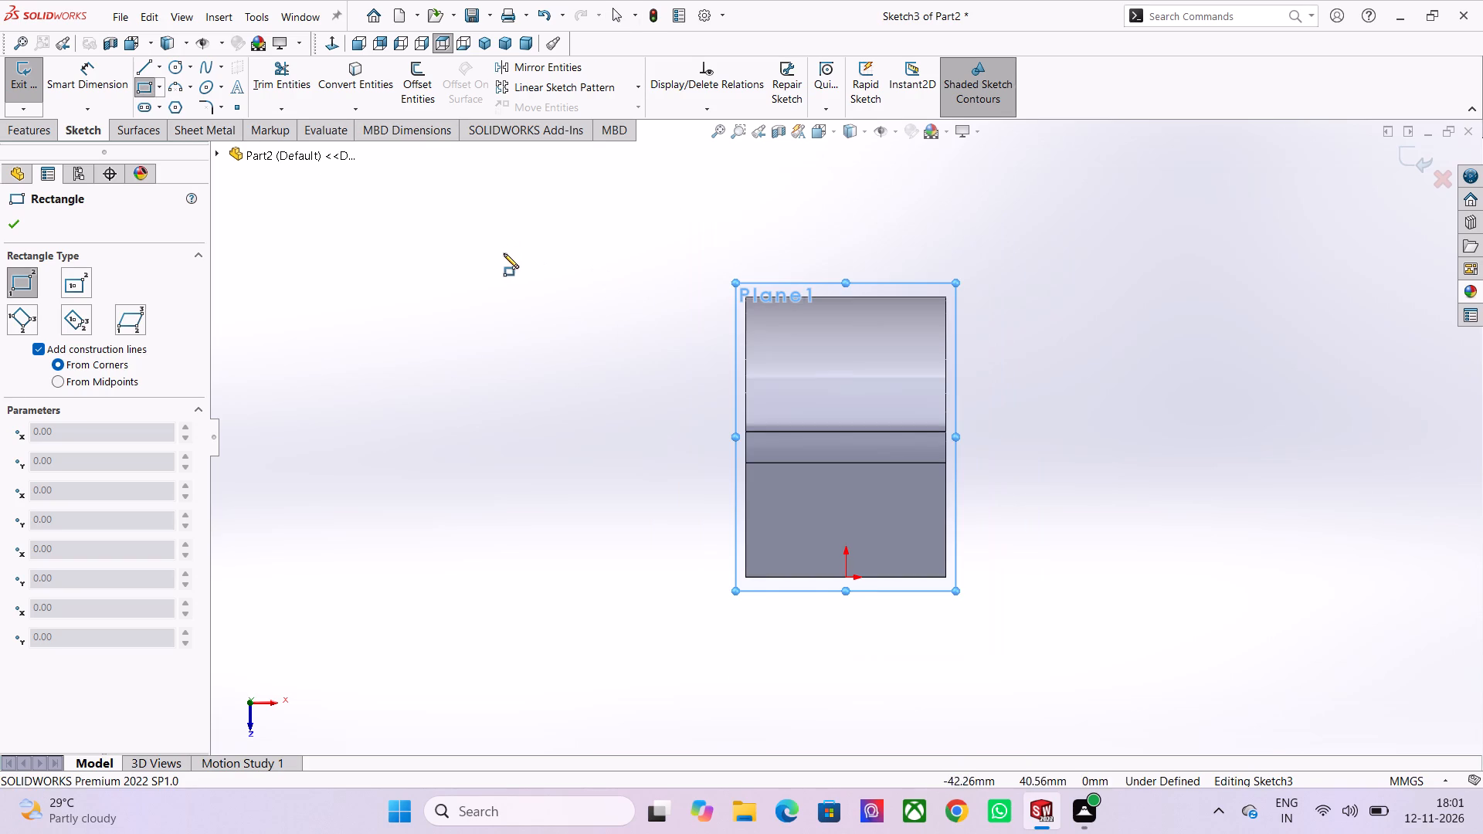
pyautogui.click(417, 252)
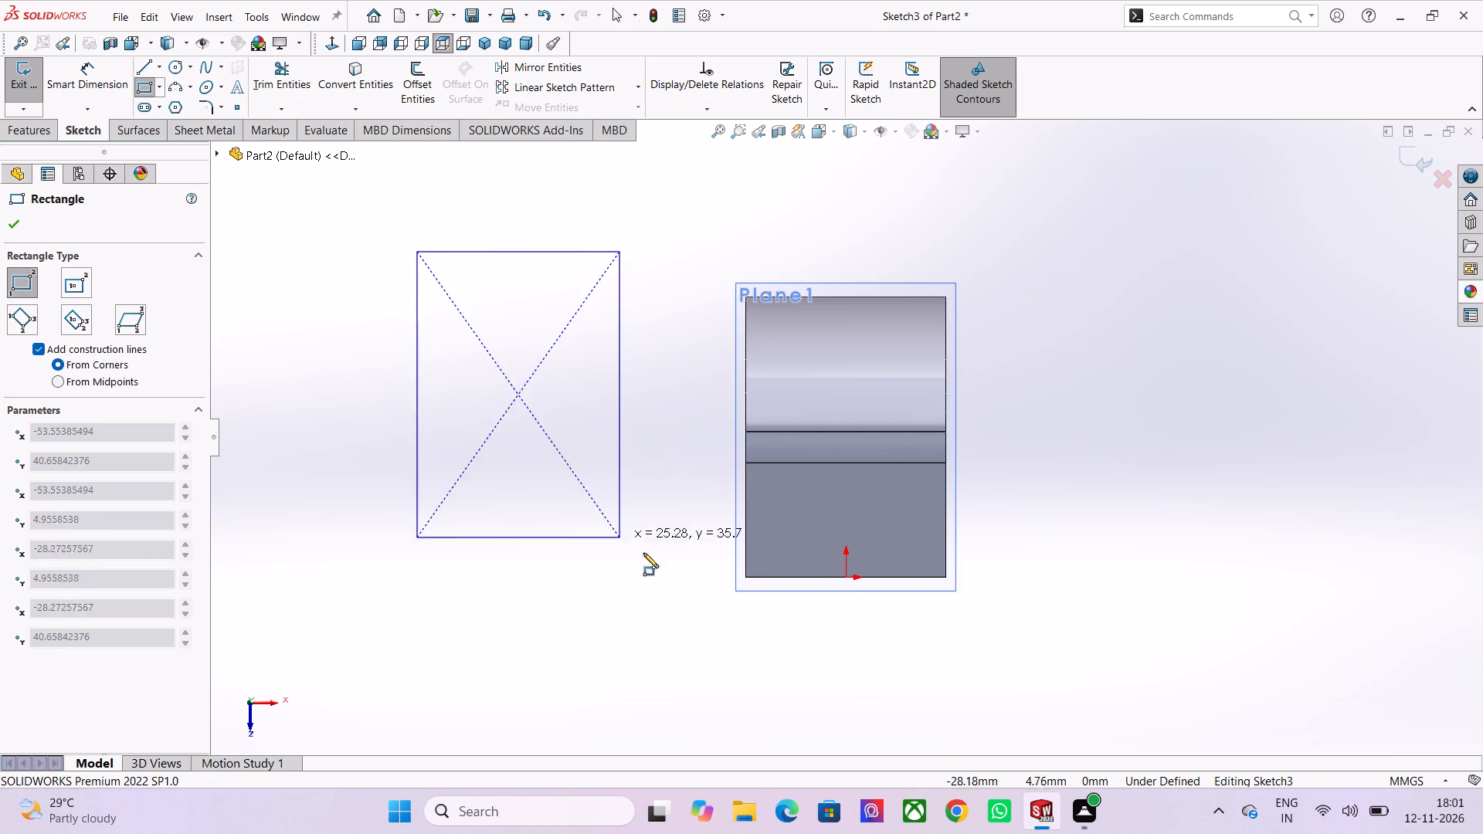
pyautogui.click(608, 639)
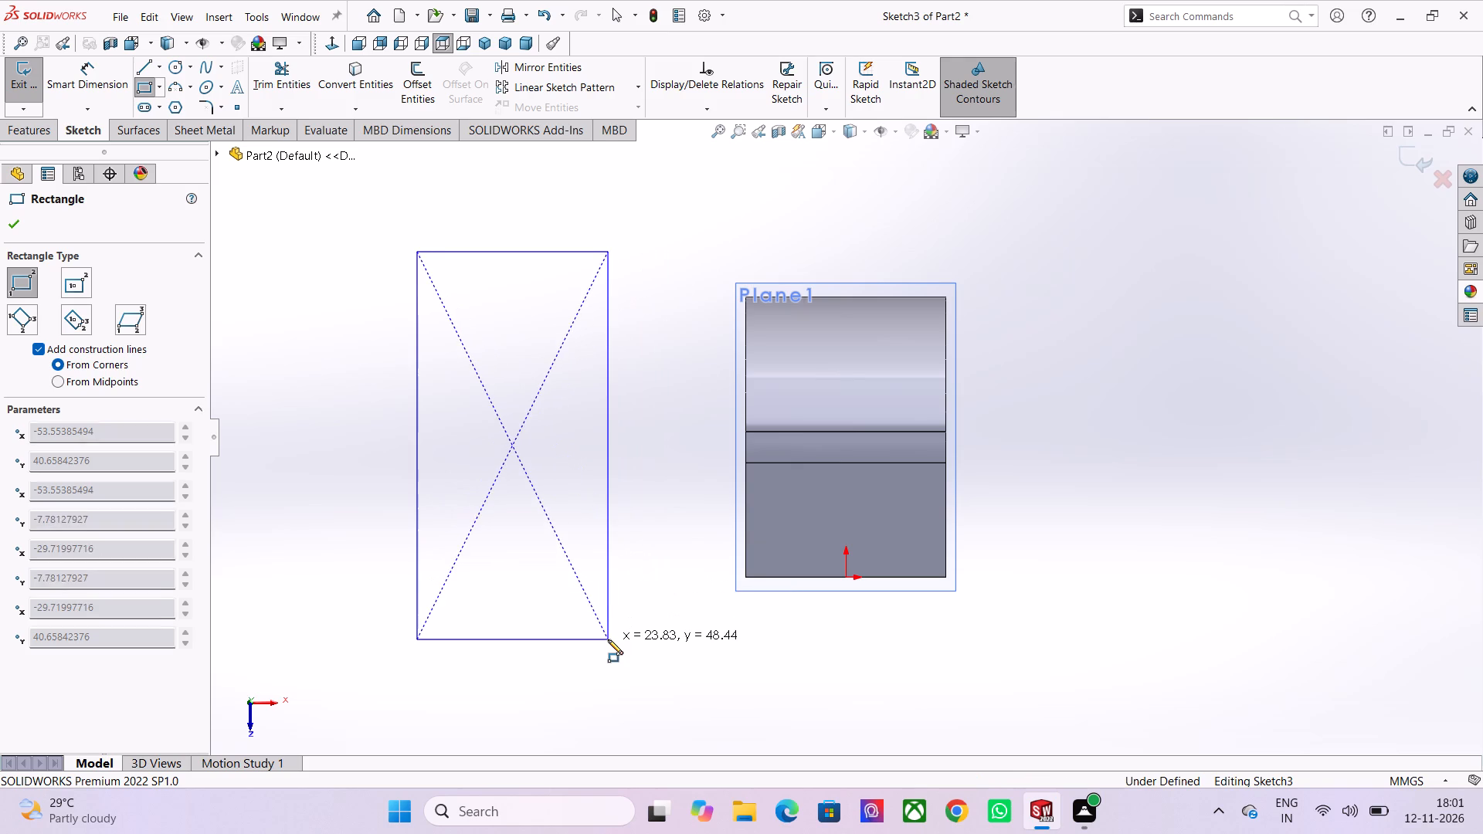
pyautogui.press('Escape')
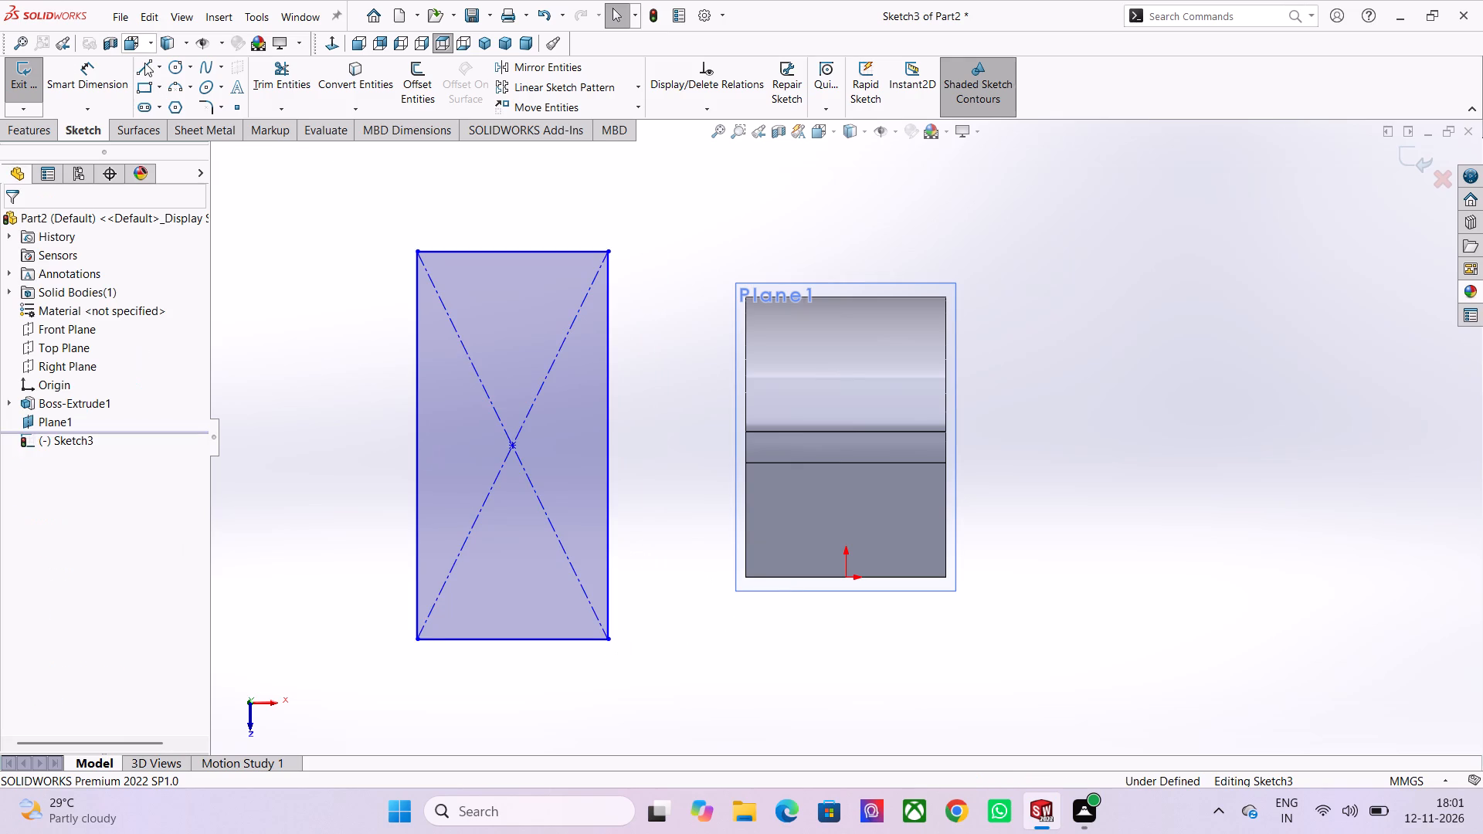
# Draw a horizontal centerline about 42 mm long and a vertical one about 61 mm long through the rectangle's center.
pyautogui.click(161, 69)
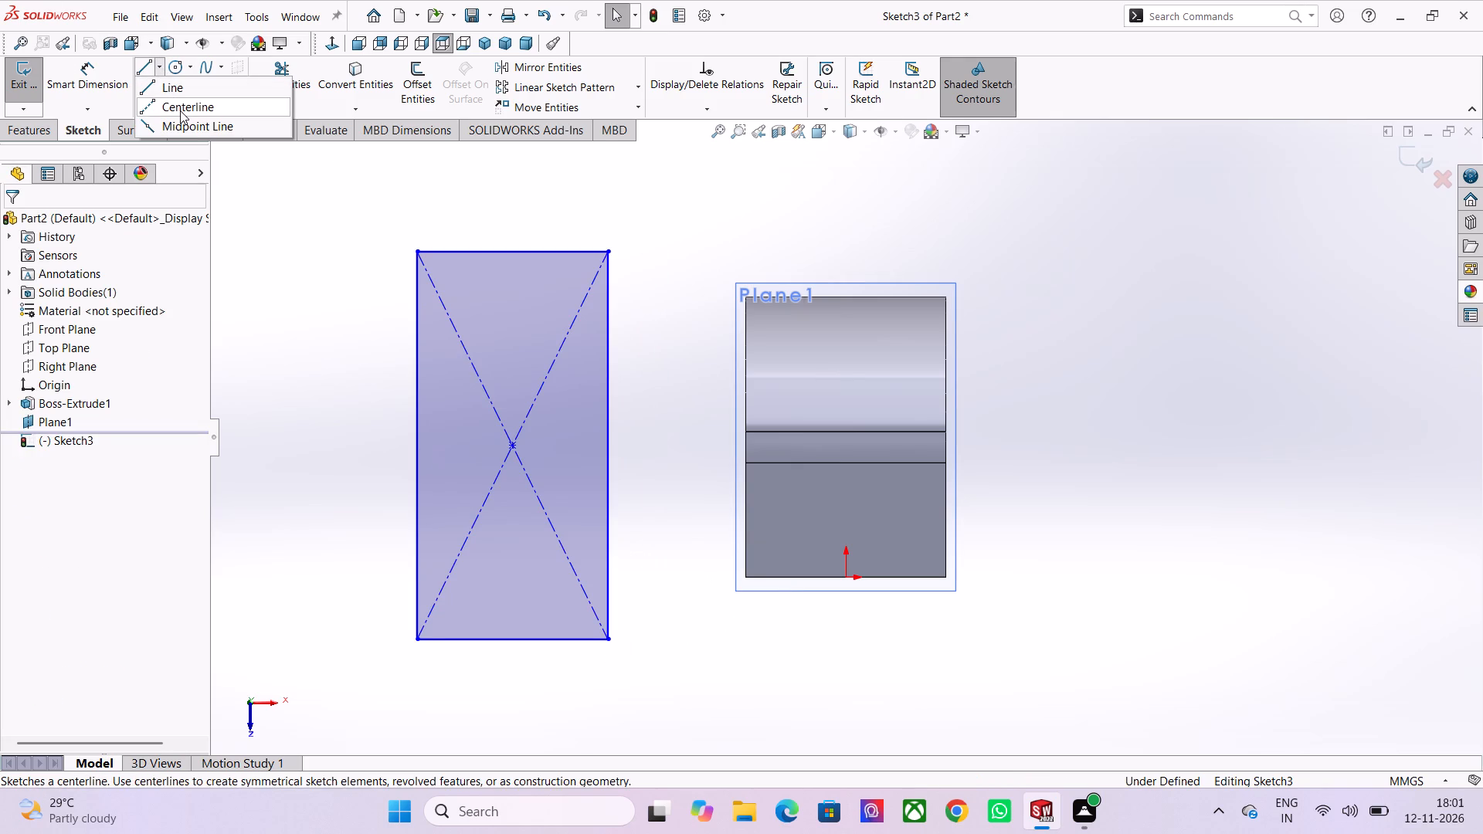
pyautogui.click(180, 110)
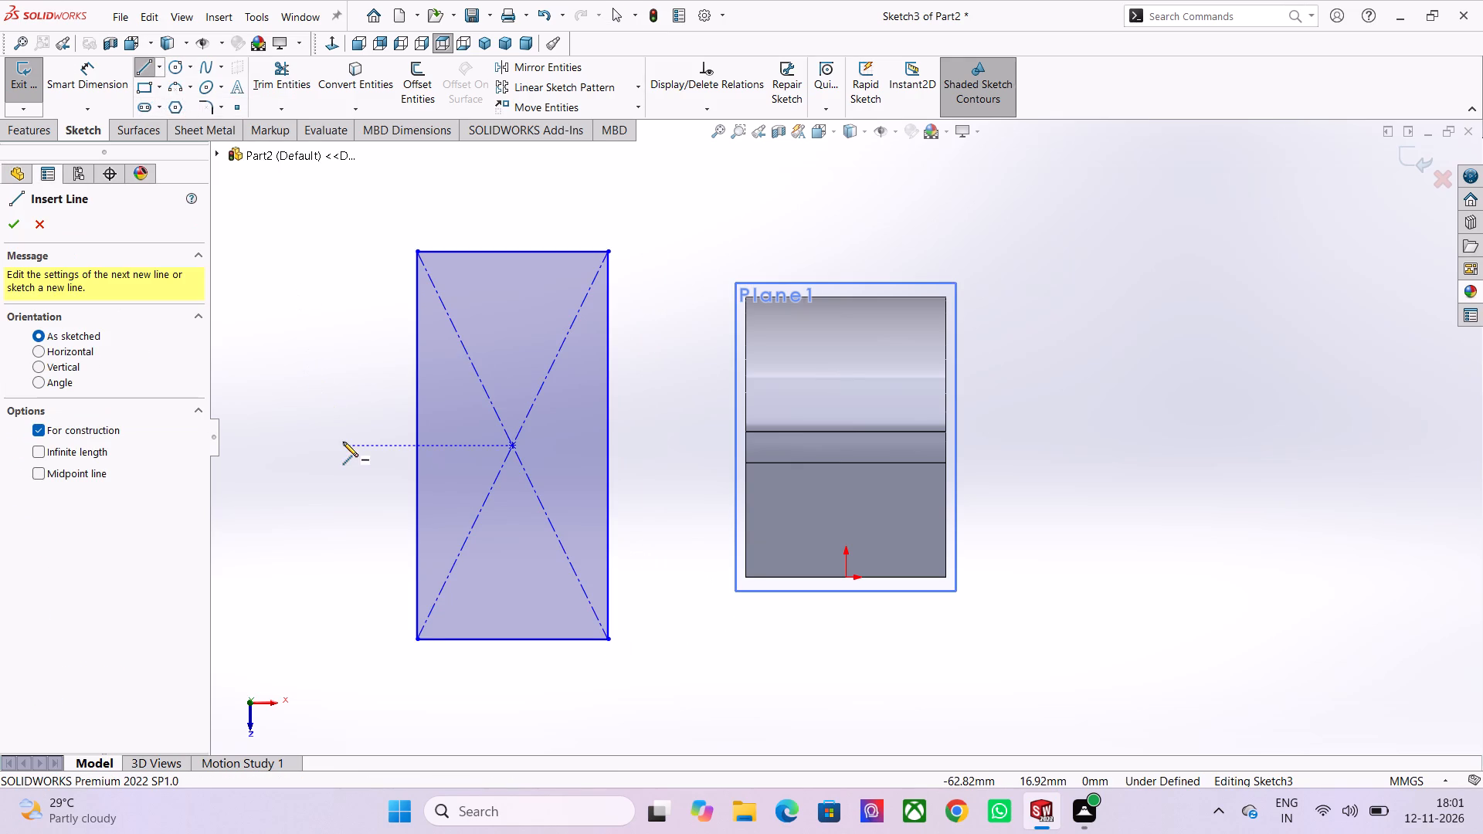
pyautogui.click(343, 442)
pyautogui.click(681, 446)
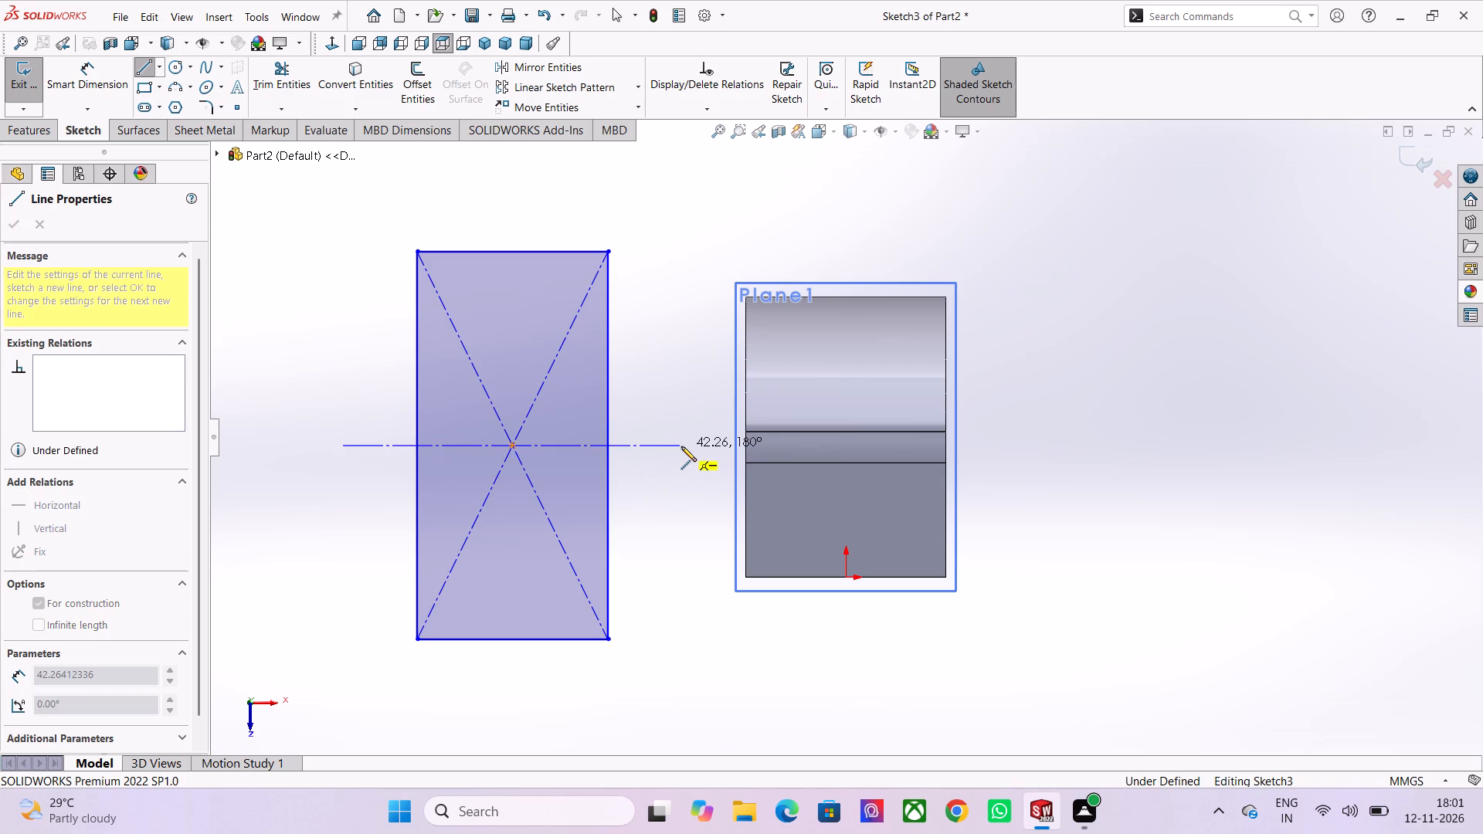
pyautogui.press('Escape')
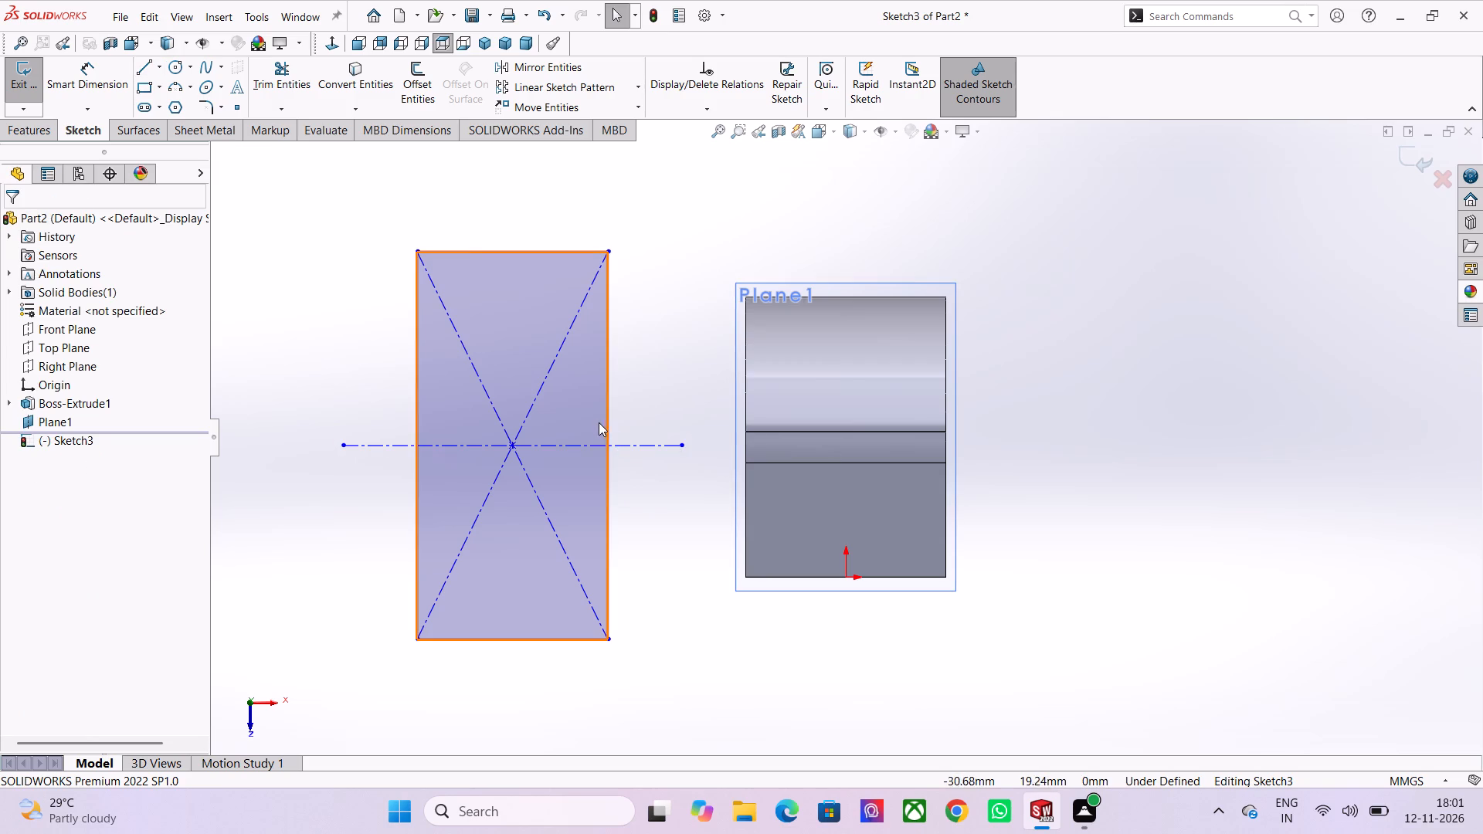
pyautogui.press('Return')
pyautogui.click(514, 206)
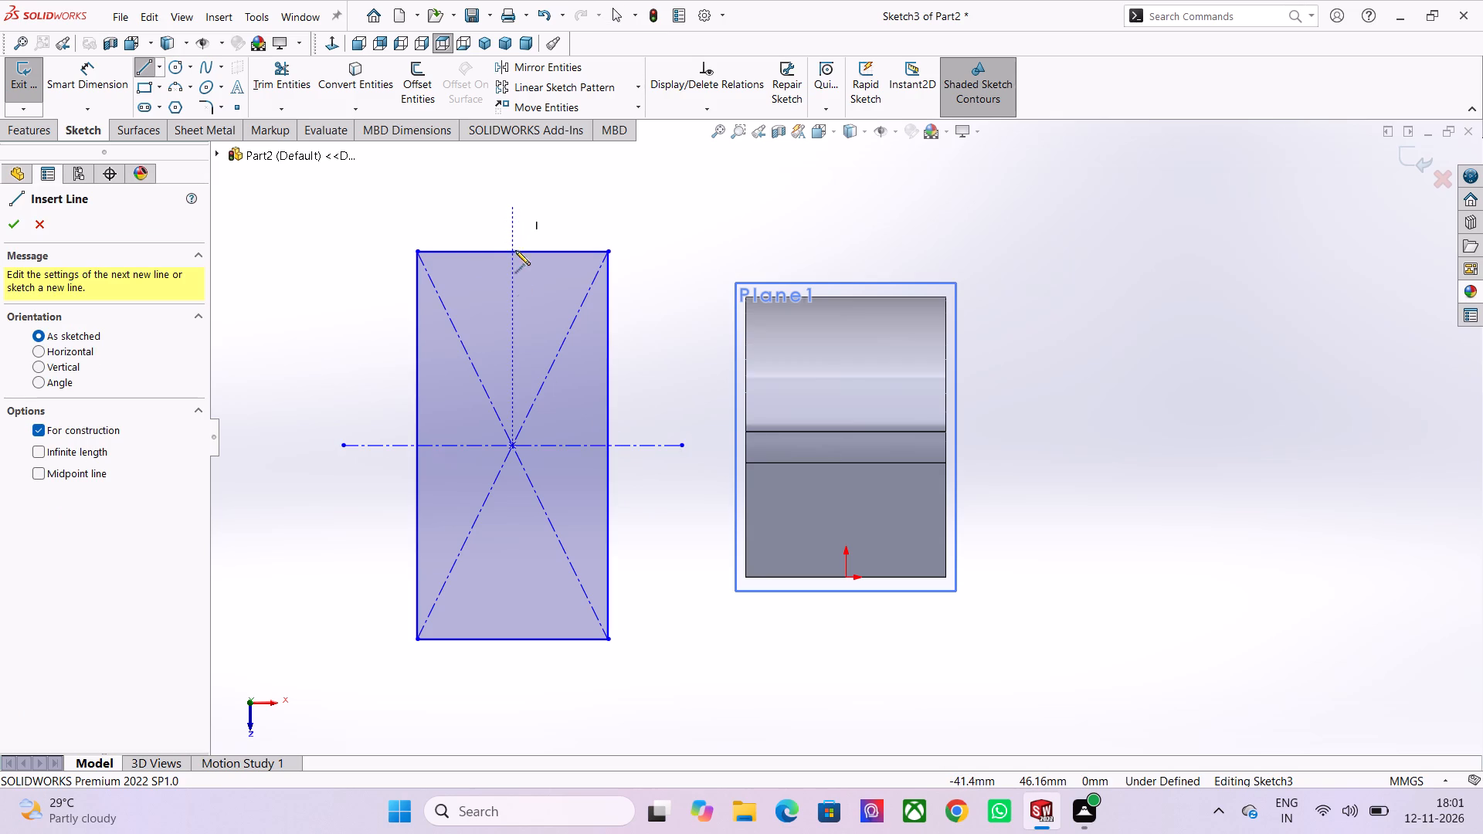
pyautogui.click(511, 693)
pyautogui.press('Escape')
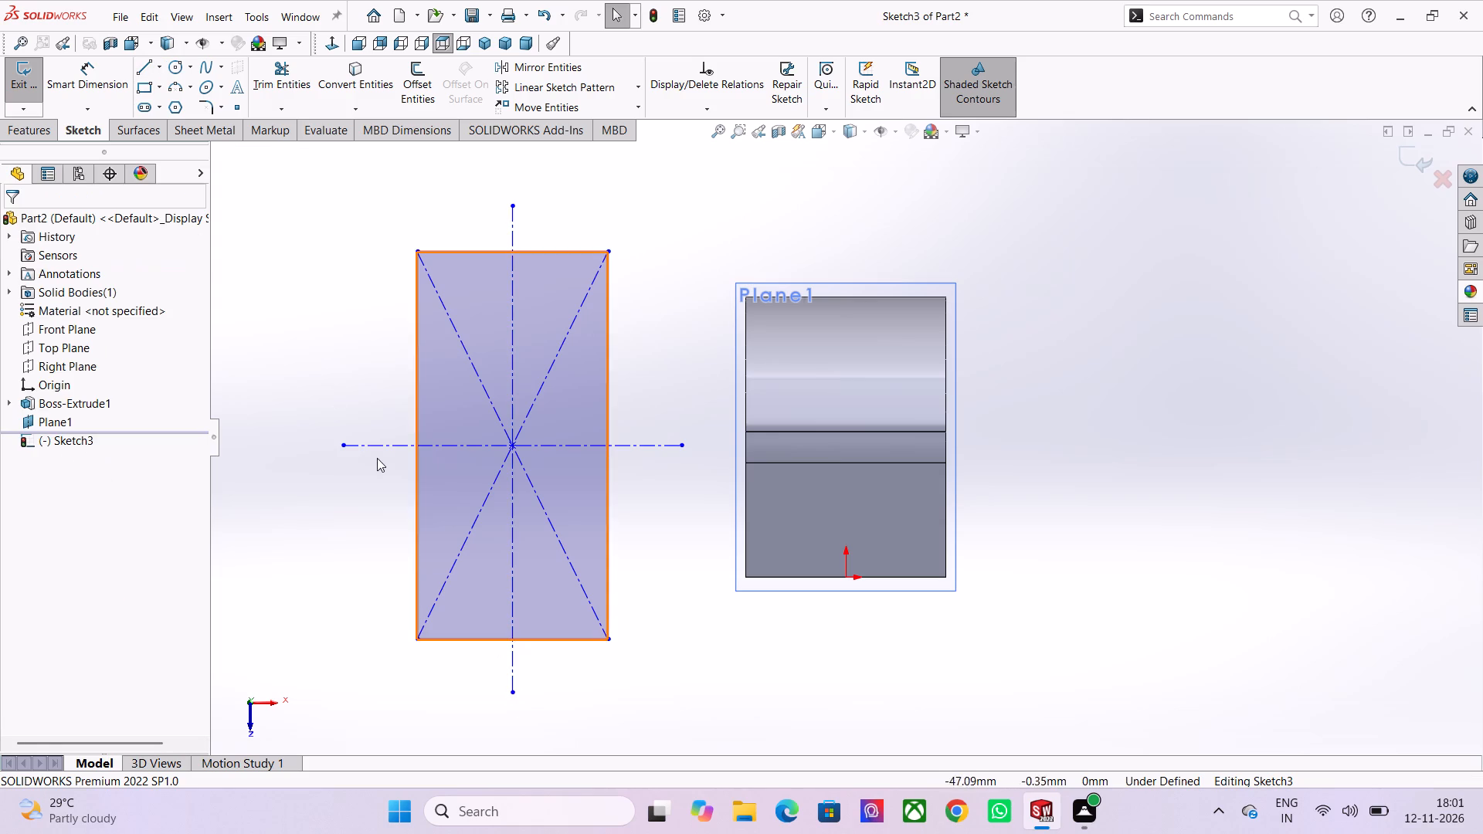
# Sketch a circle on the vertical centerline near the rectangle's upper edge and dimension its diameter to 6.5 mm.
pyautogui.click(171, 76)
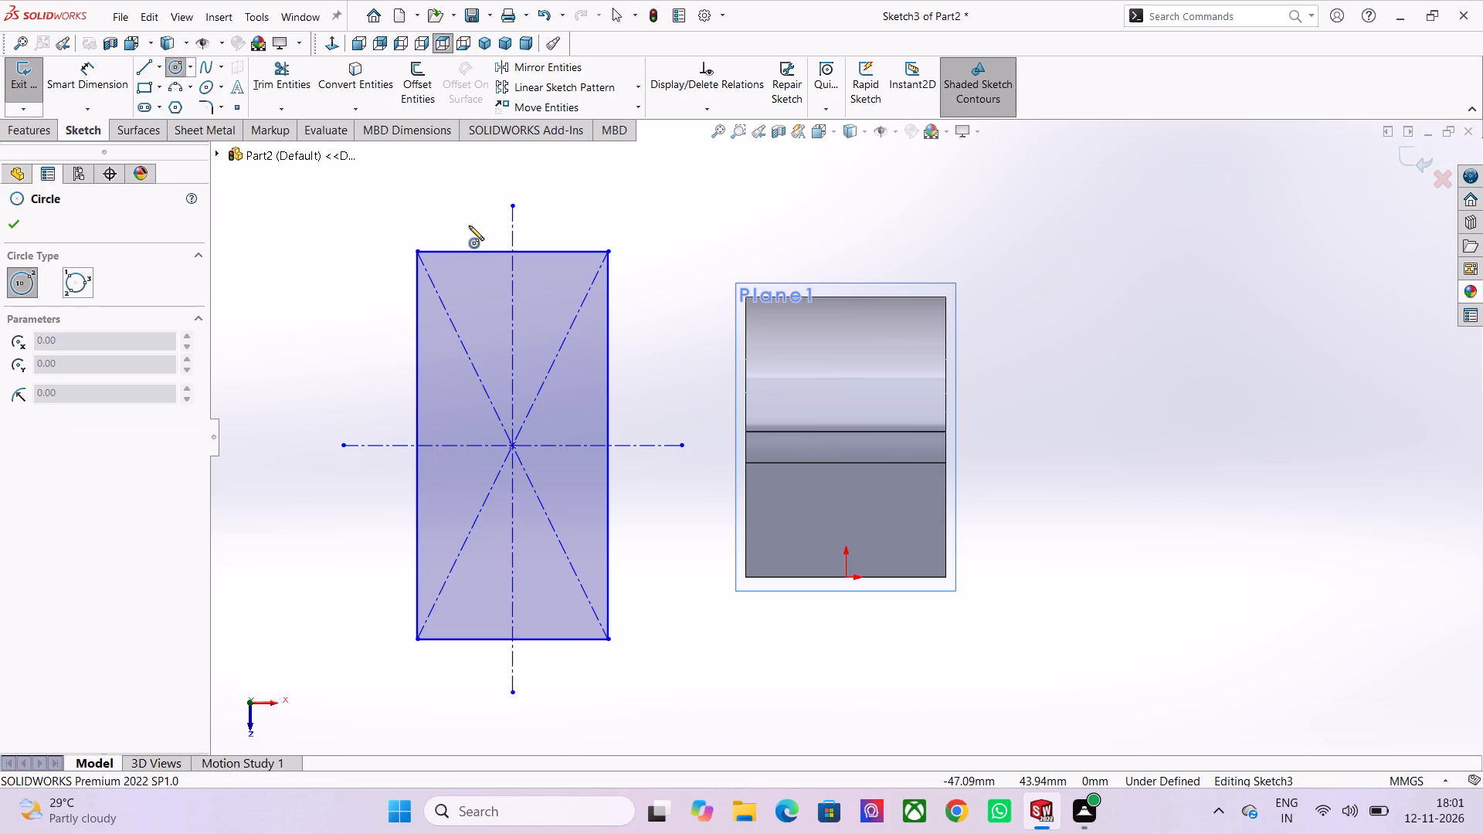
pyautogui.click(513, 303)
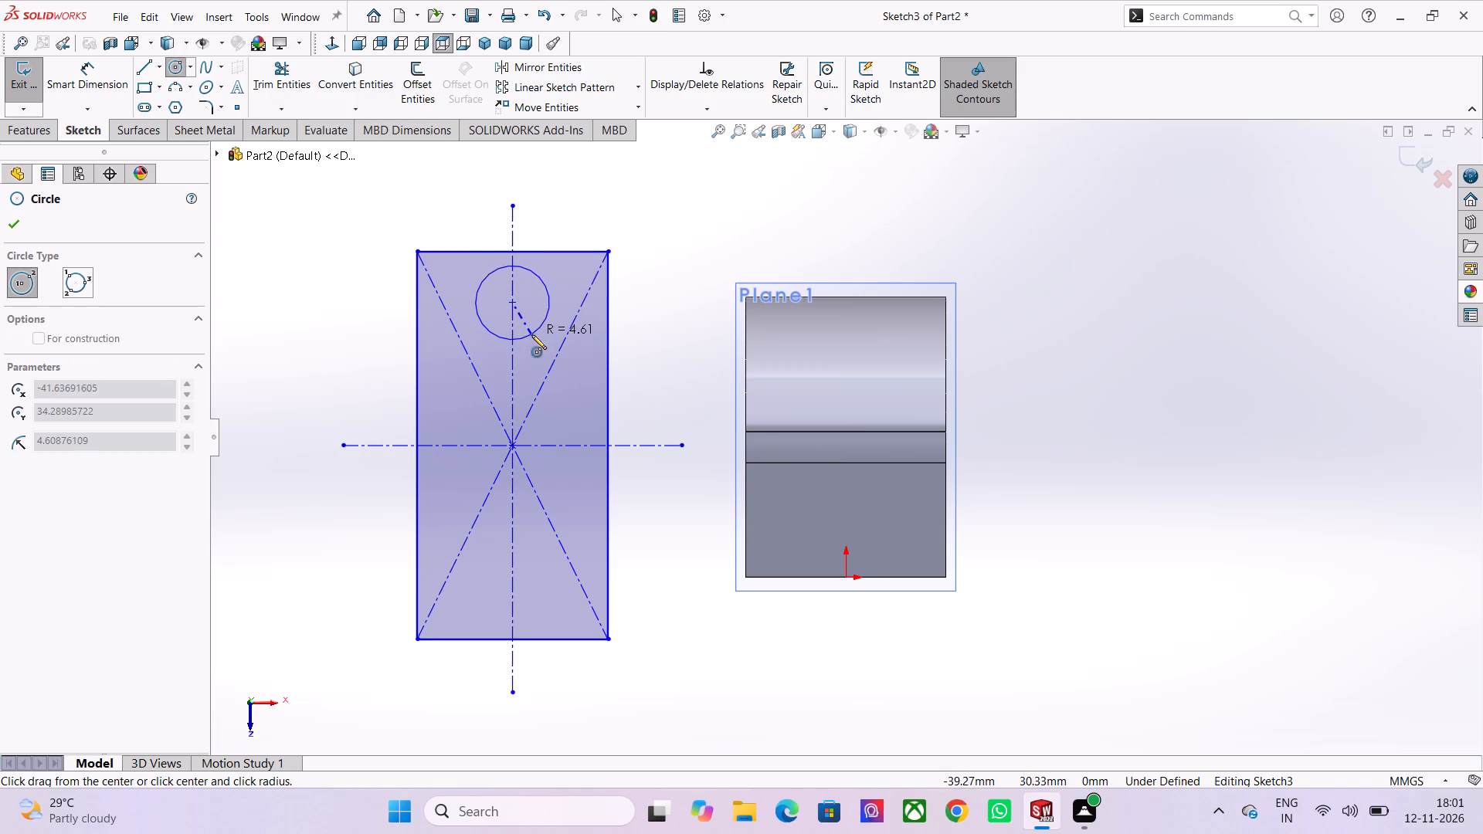
pyautogui.click(531, 334)
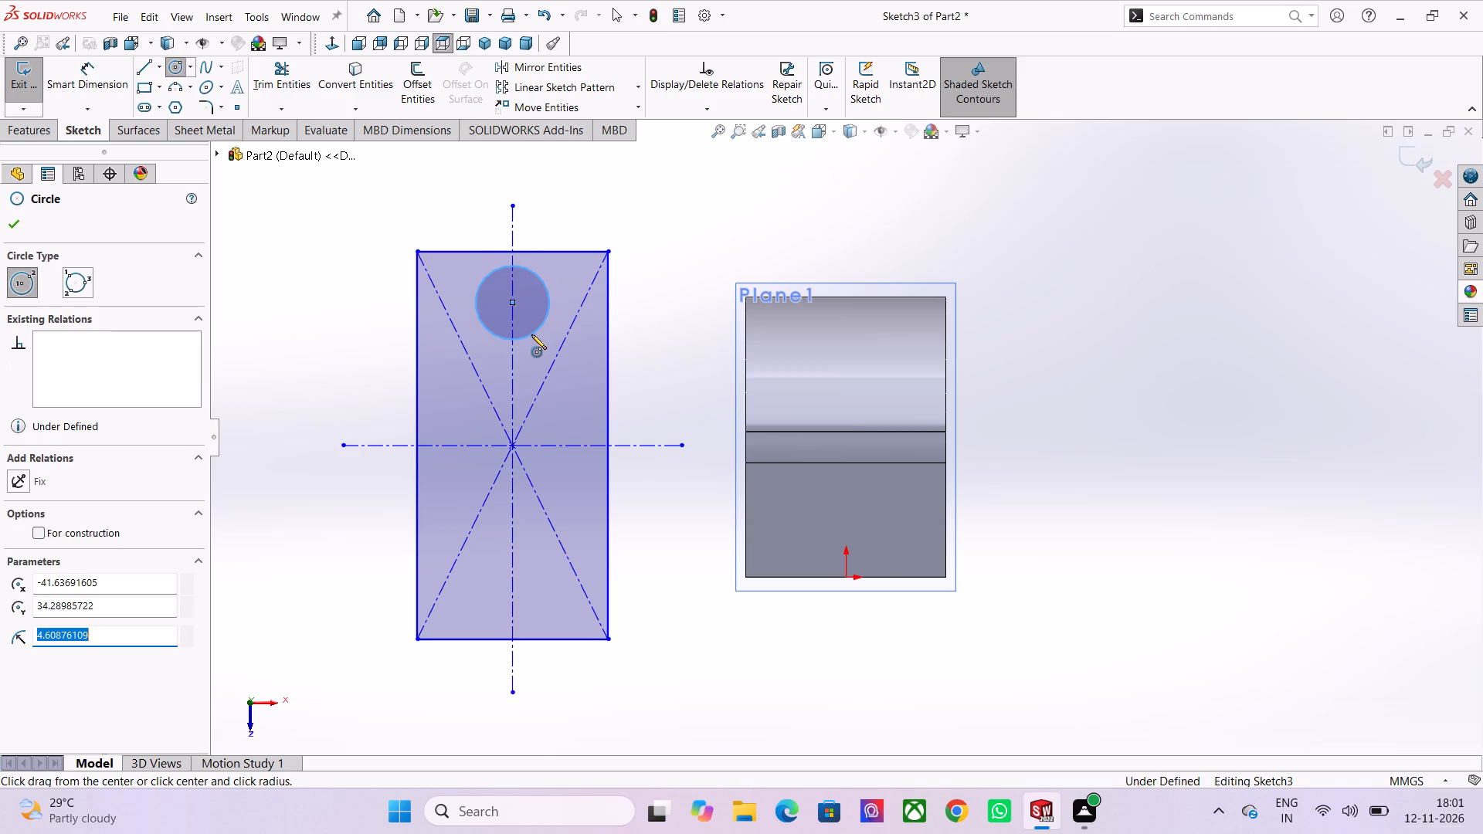
pyautogui.click(105, 80)
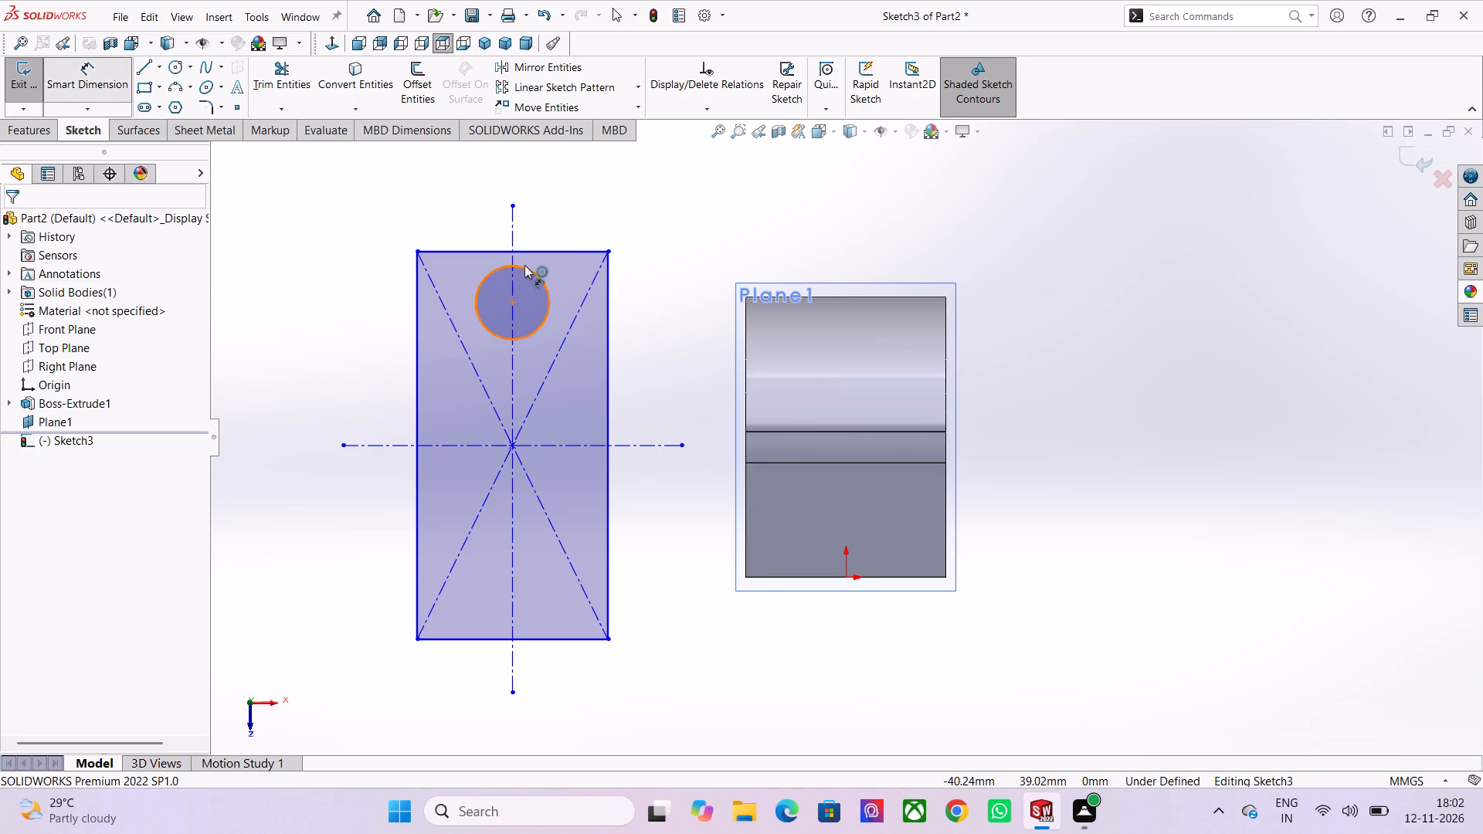
pyautogui.click(528, 265)
pyautogui.click(569, 206)
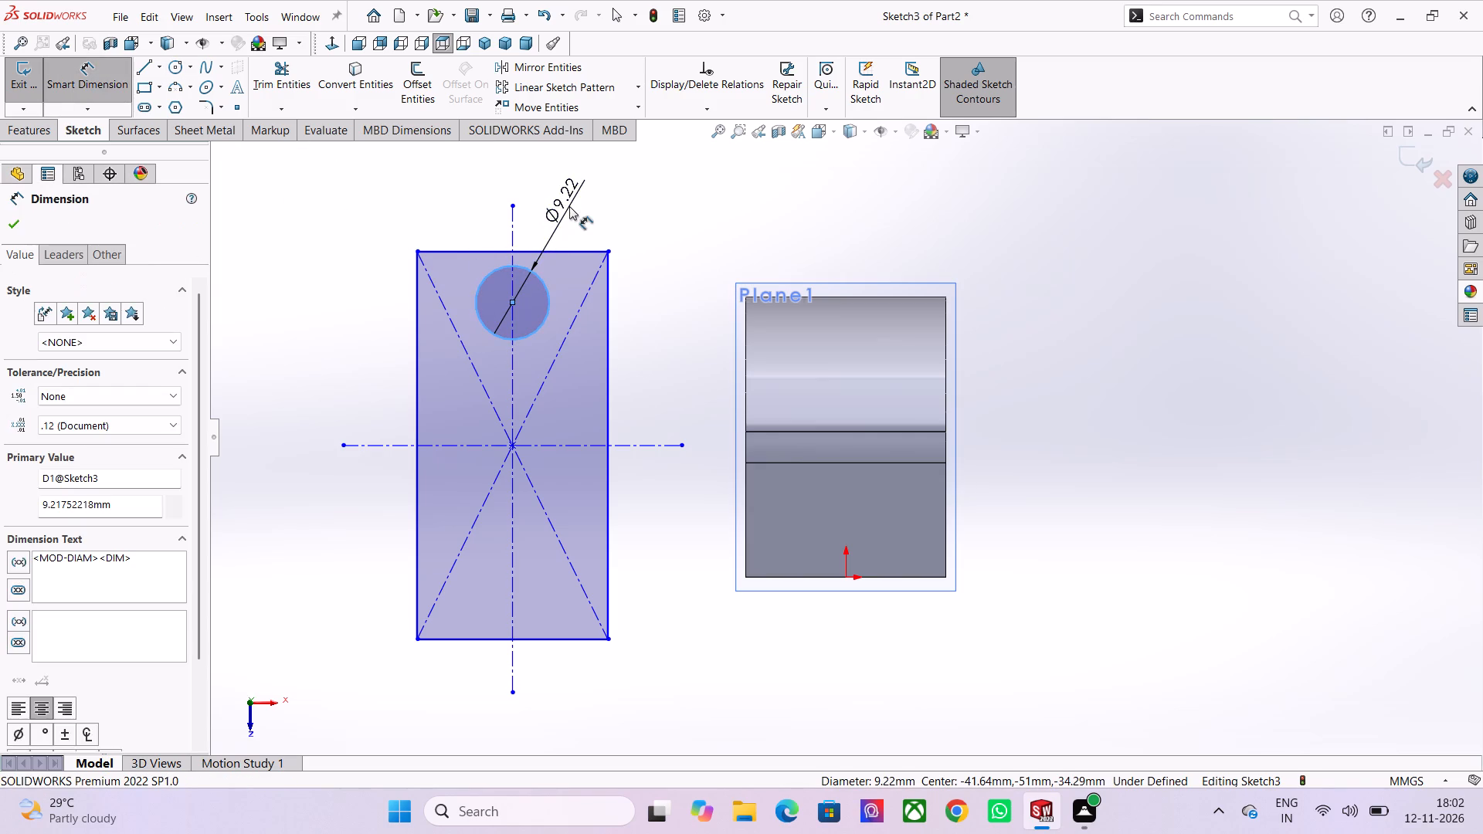
pyautogui.write('6.5')
pyautogui.press('Return')
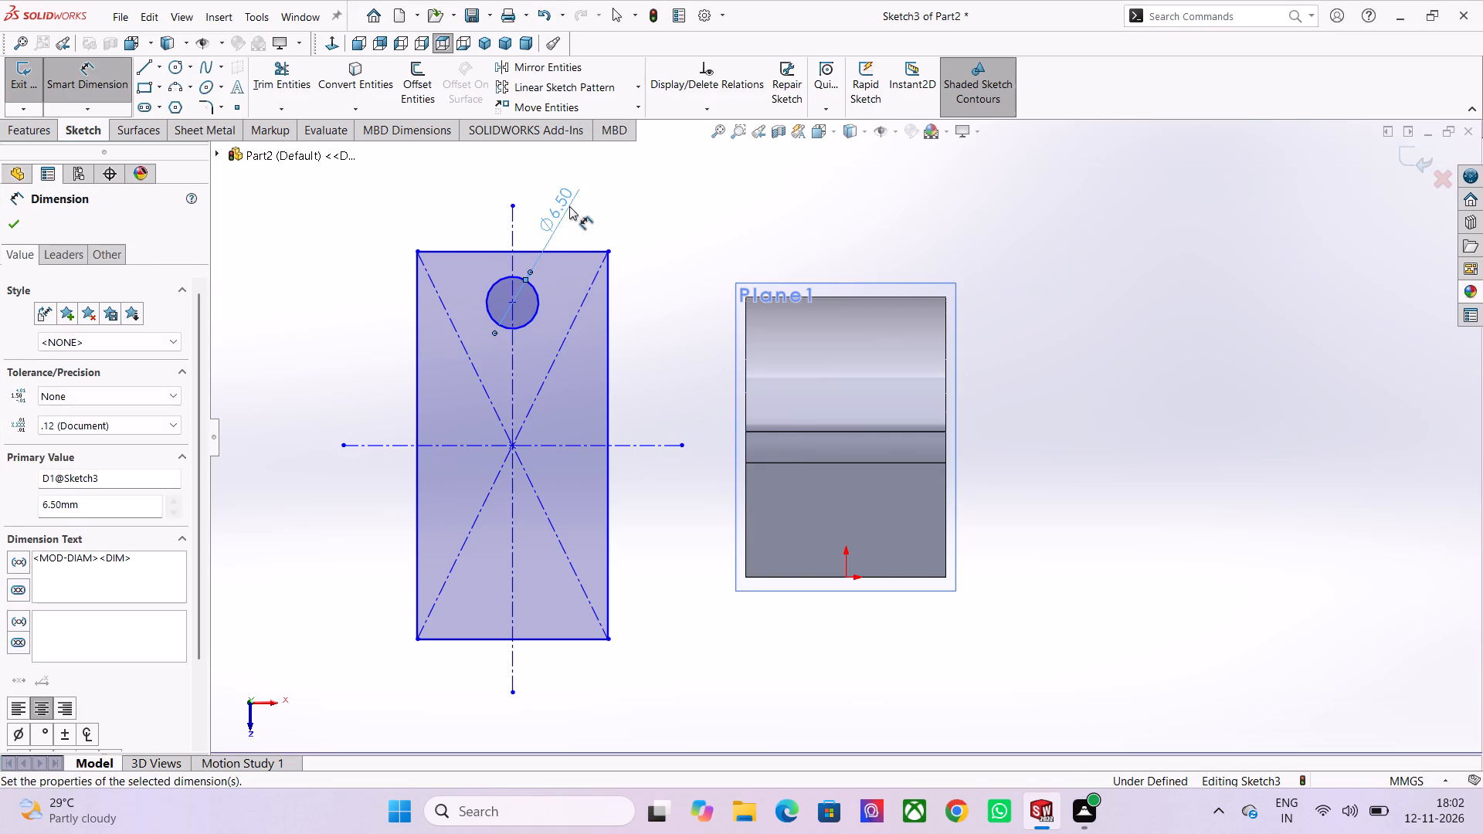
# Dimension the rectangle's long vertical side to 90 mm.
pyautogui.click(613, 361)
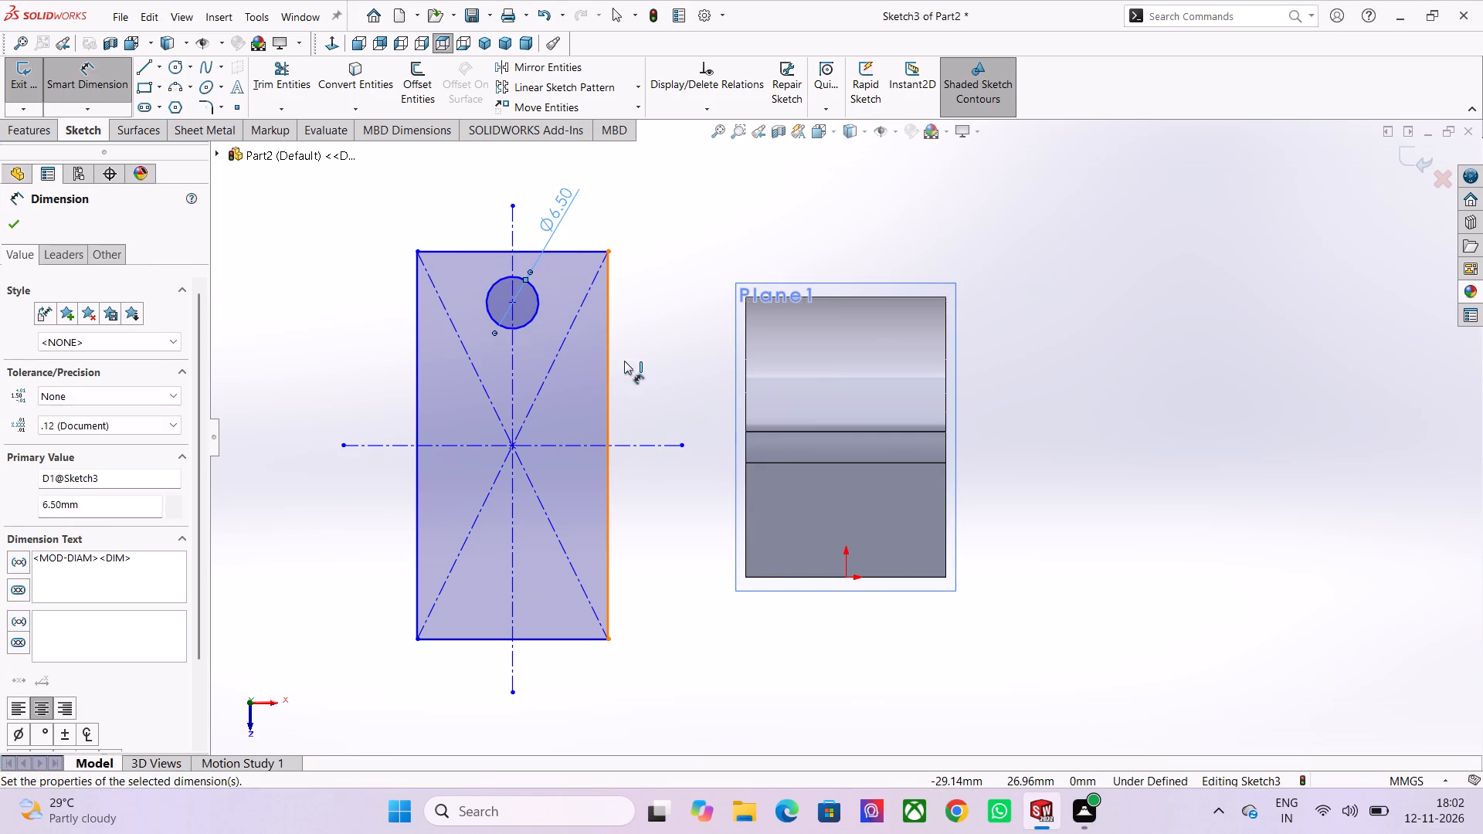
pyautogui.click(657, 364)
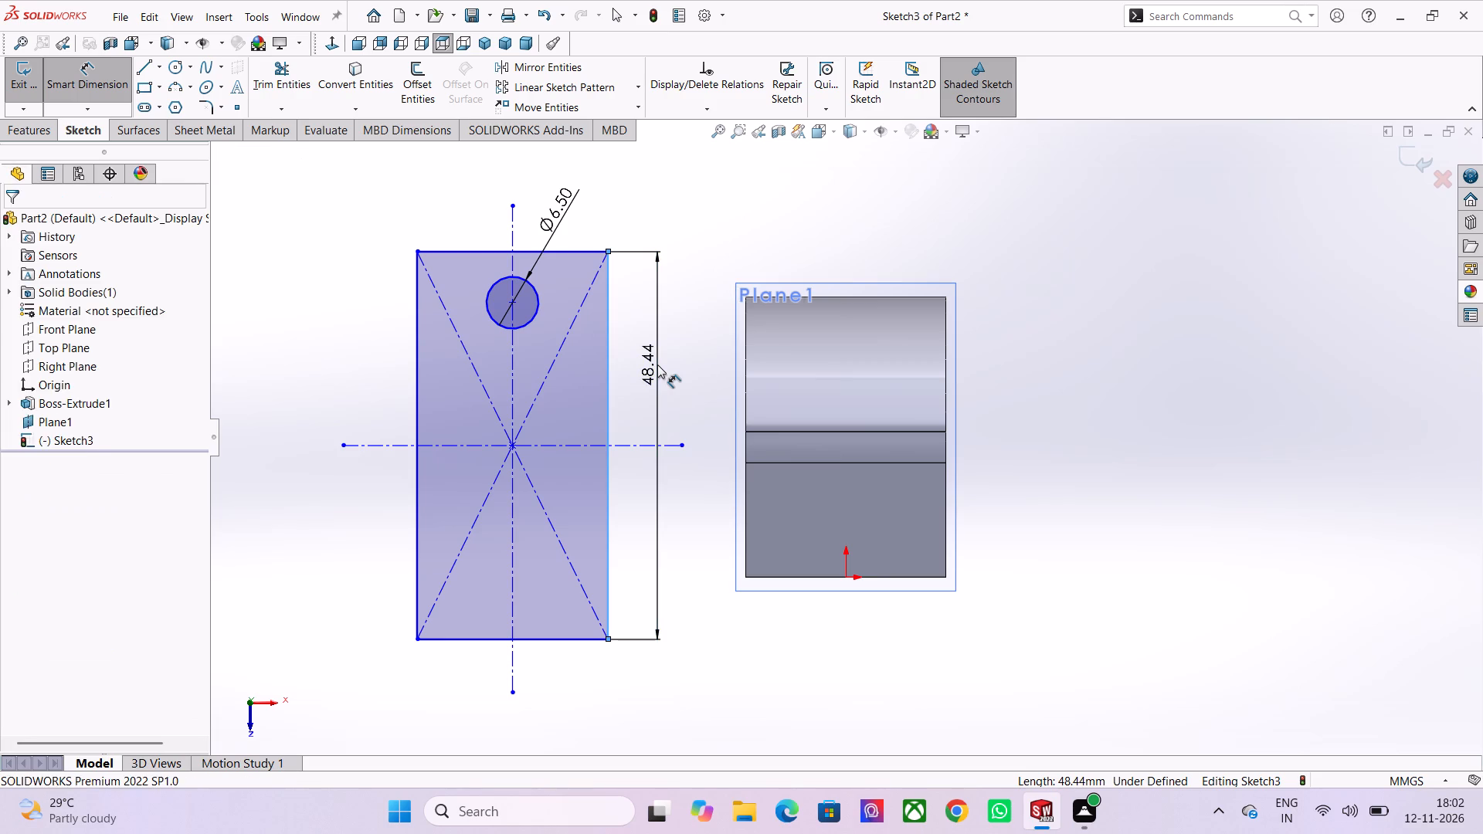
pyautogui.write('90')
pyautogui.press('Return')
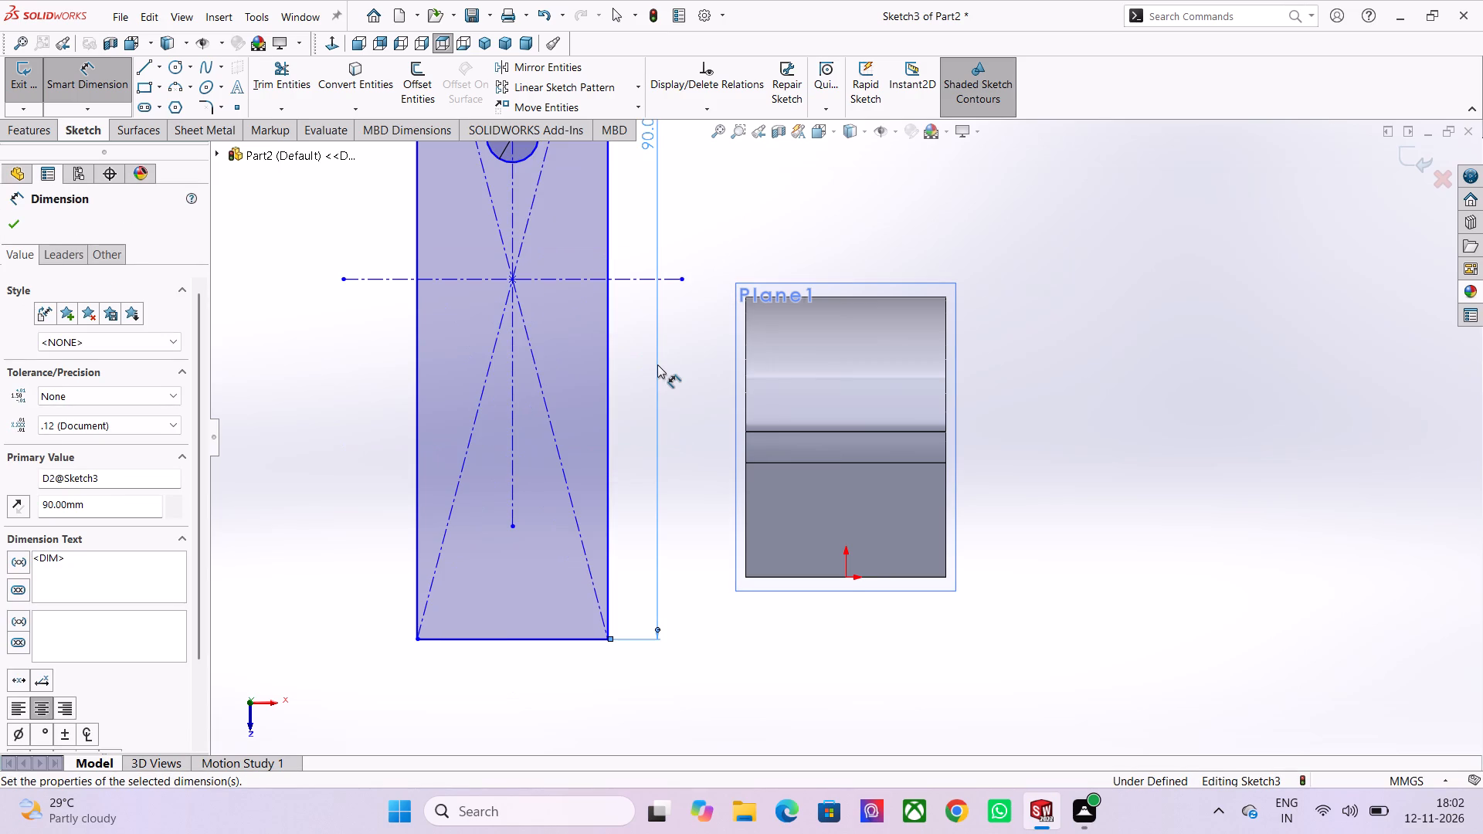
pyautogui.scroll(-2, 637, 324)
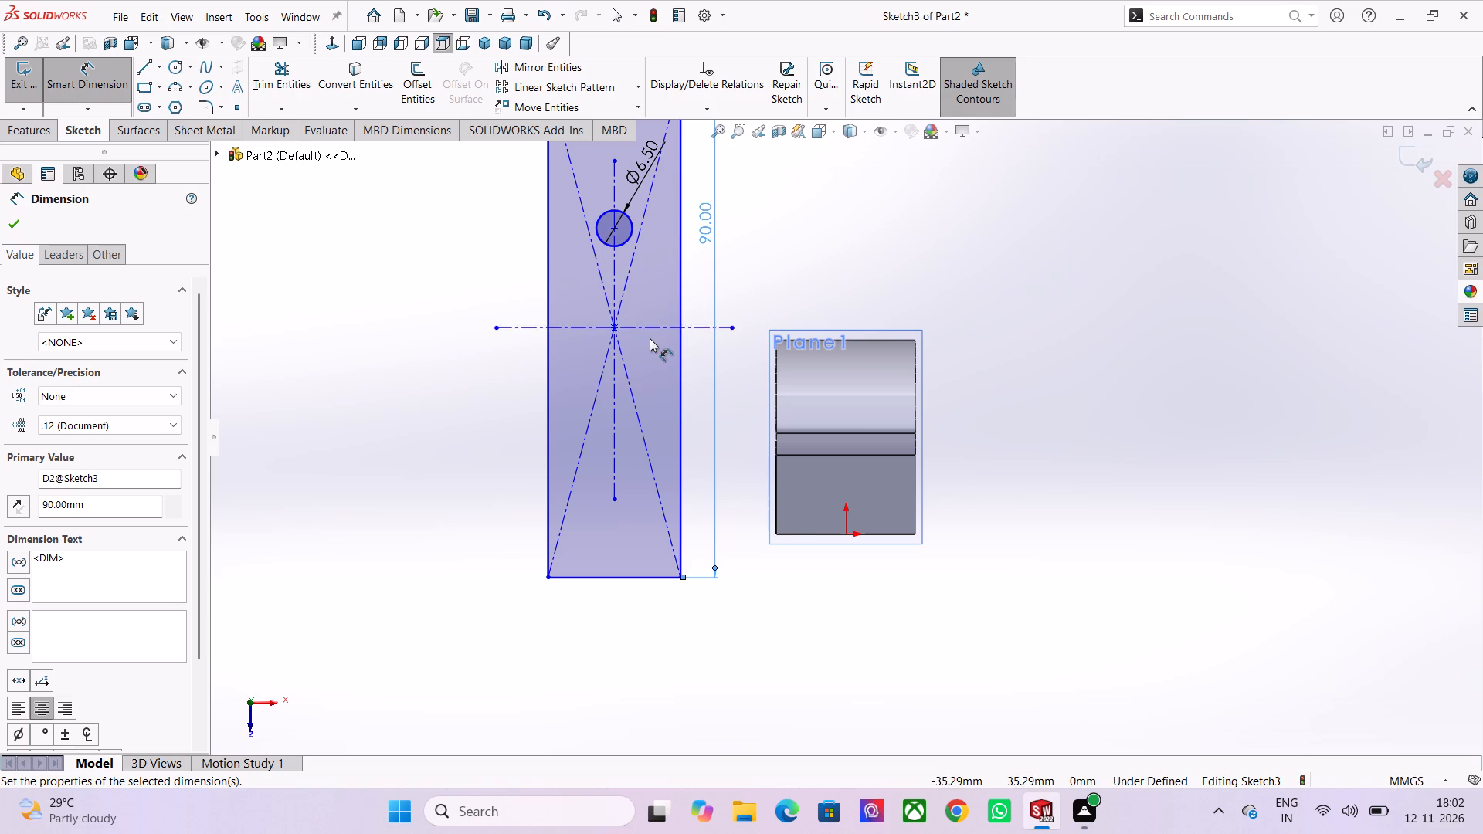
# Dimension the rectangle's short bottom edge to 25 mm.
pyautogui.scroll(-1, 650, 338)
pyautogui.scroll(-1, 614, 441)
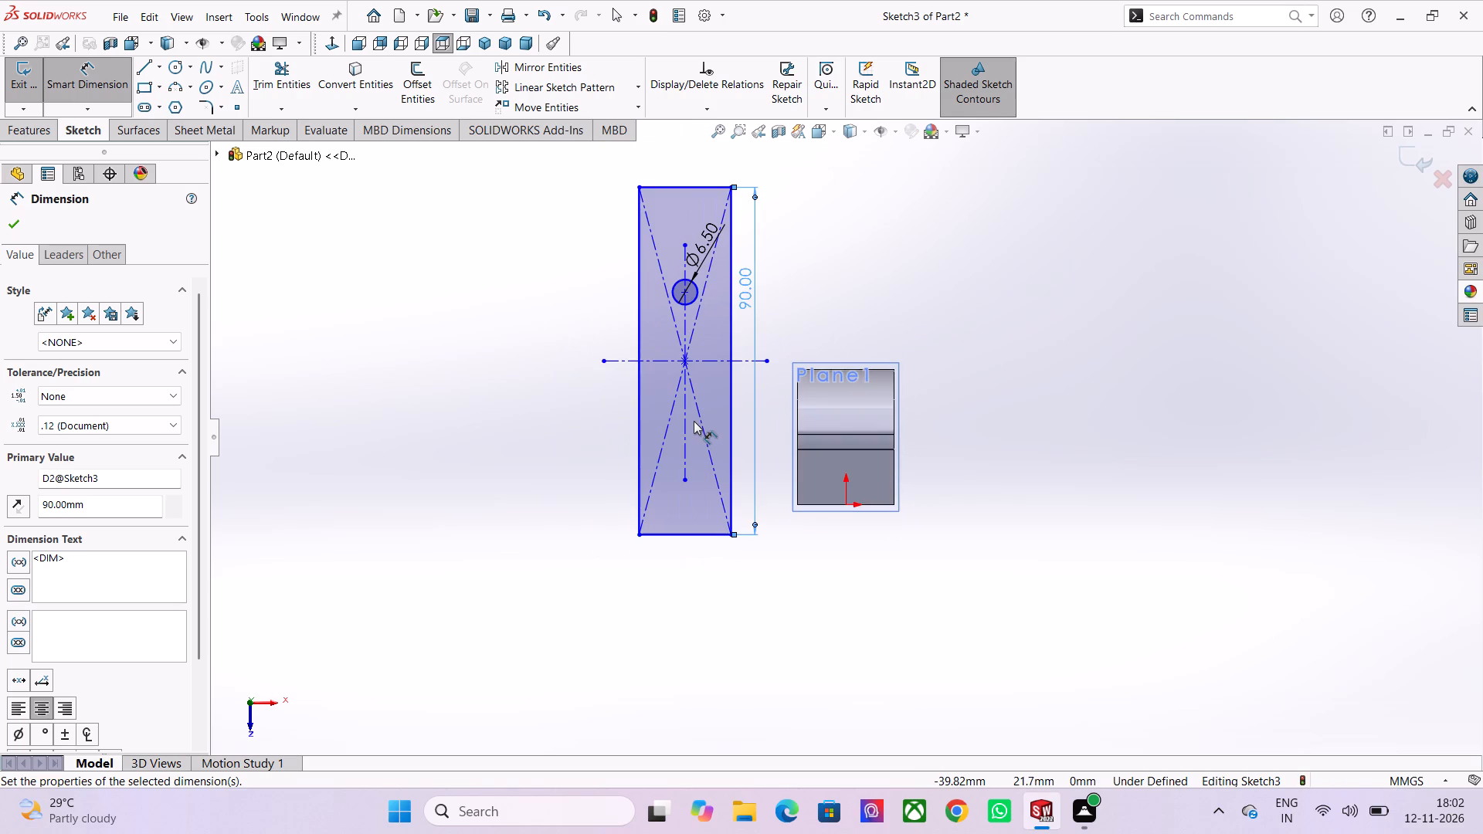
pyautogui.click(691, 535)
pyautogui.click(691, 567)
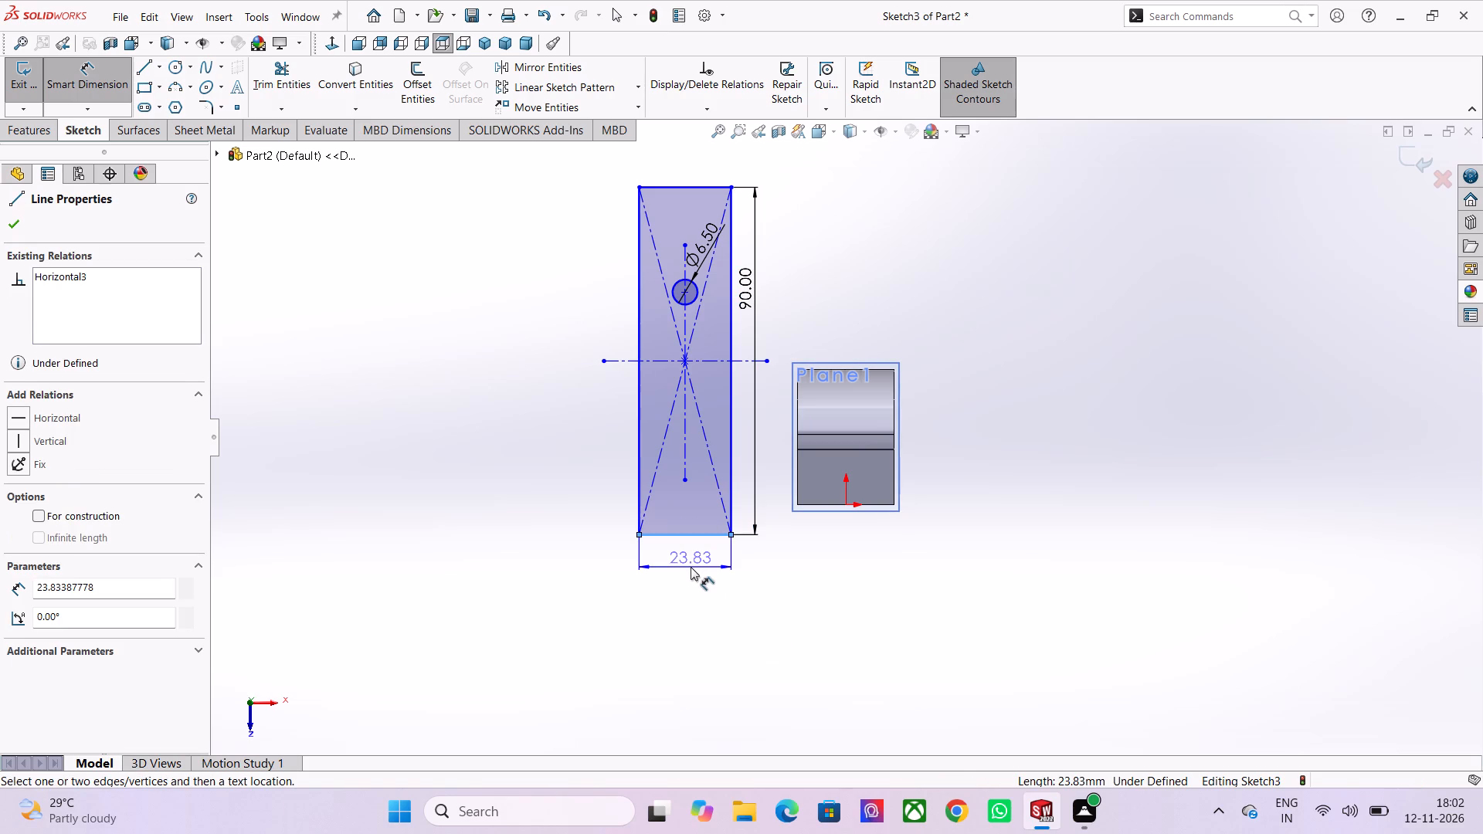
pyautogui.write('25')
pyautogui.press('Return')
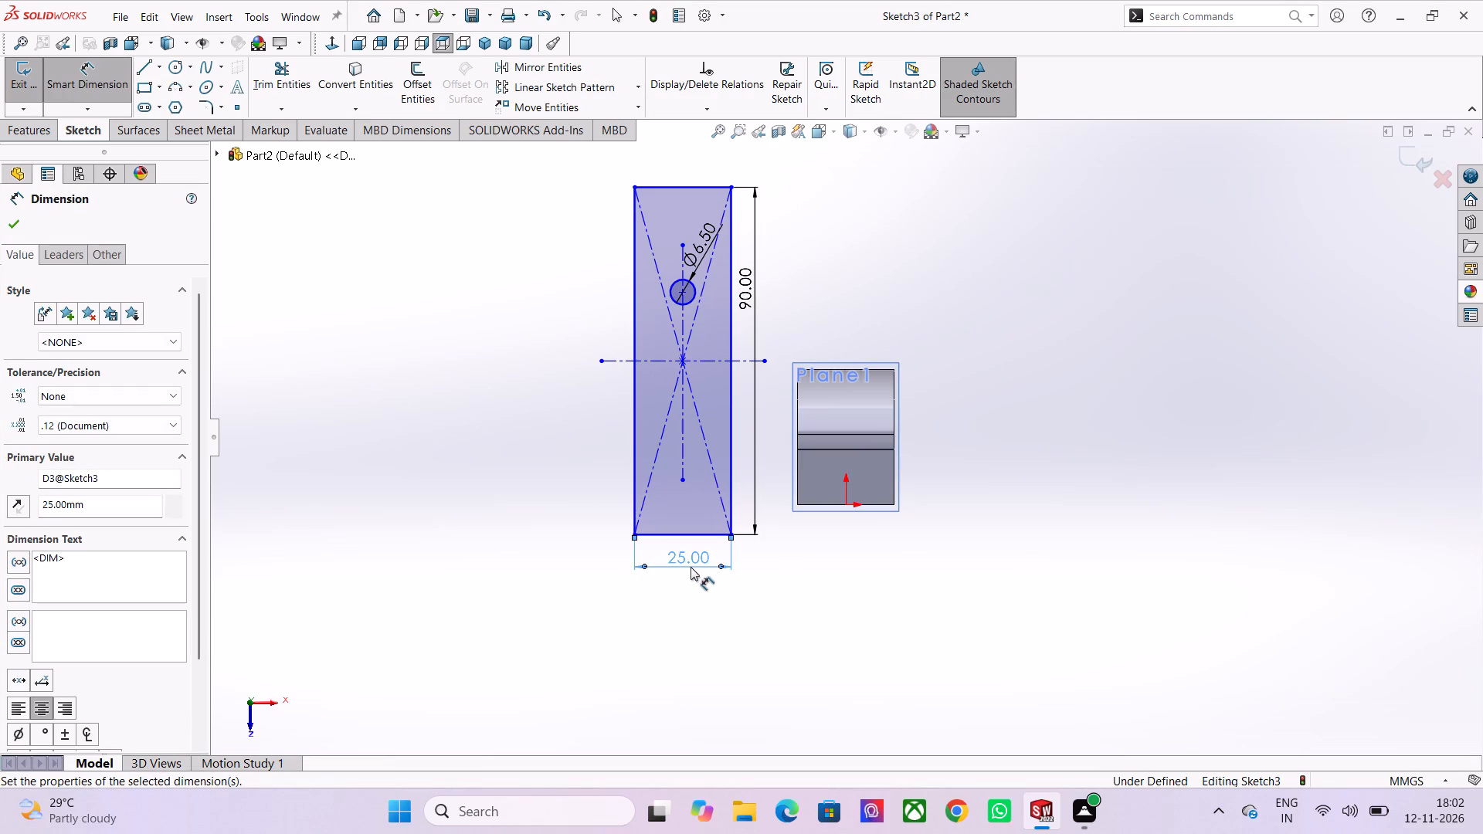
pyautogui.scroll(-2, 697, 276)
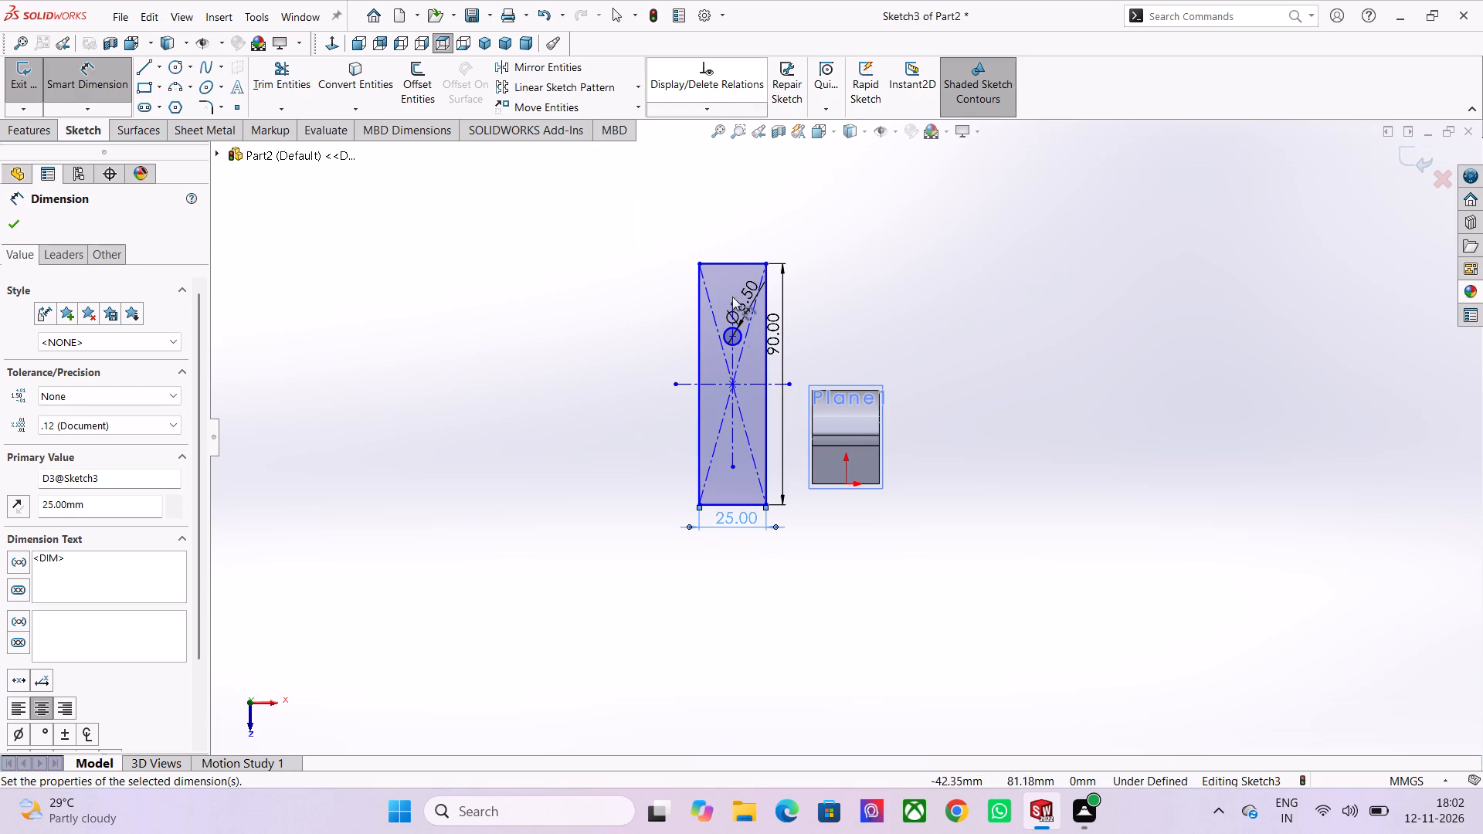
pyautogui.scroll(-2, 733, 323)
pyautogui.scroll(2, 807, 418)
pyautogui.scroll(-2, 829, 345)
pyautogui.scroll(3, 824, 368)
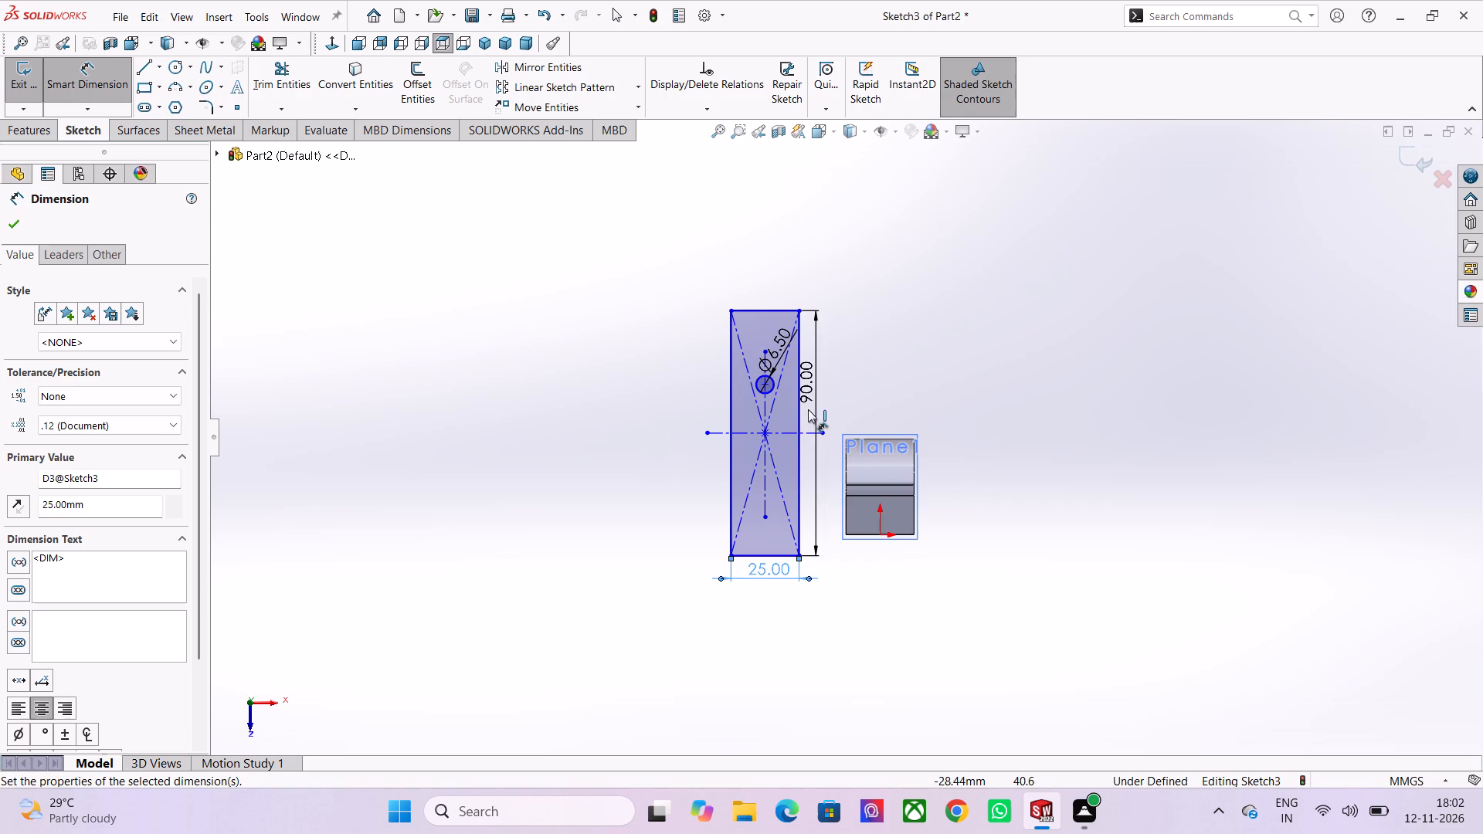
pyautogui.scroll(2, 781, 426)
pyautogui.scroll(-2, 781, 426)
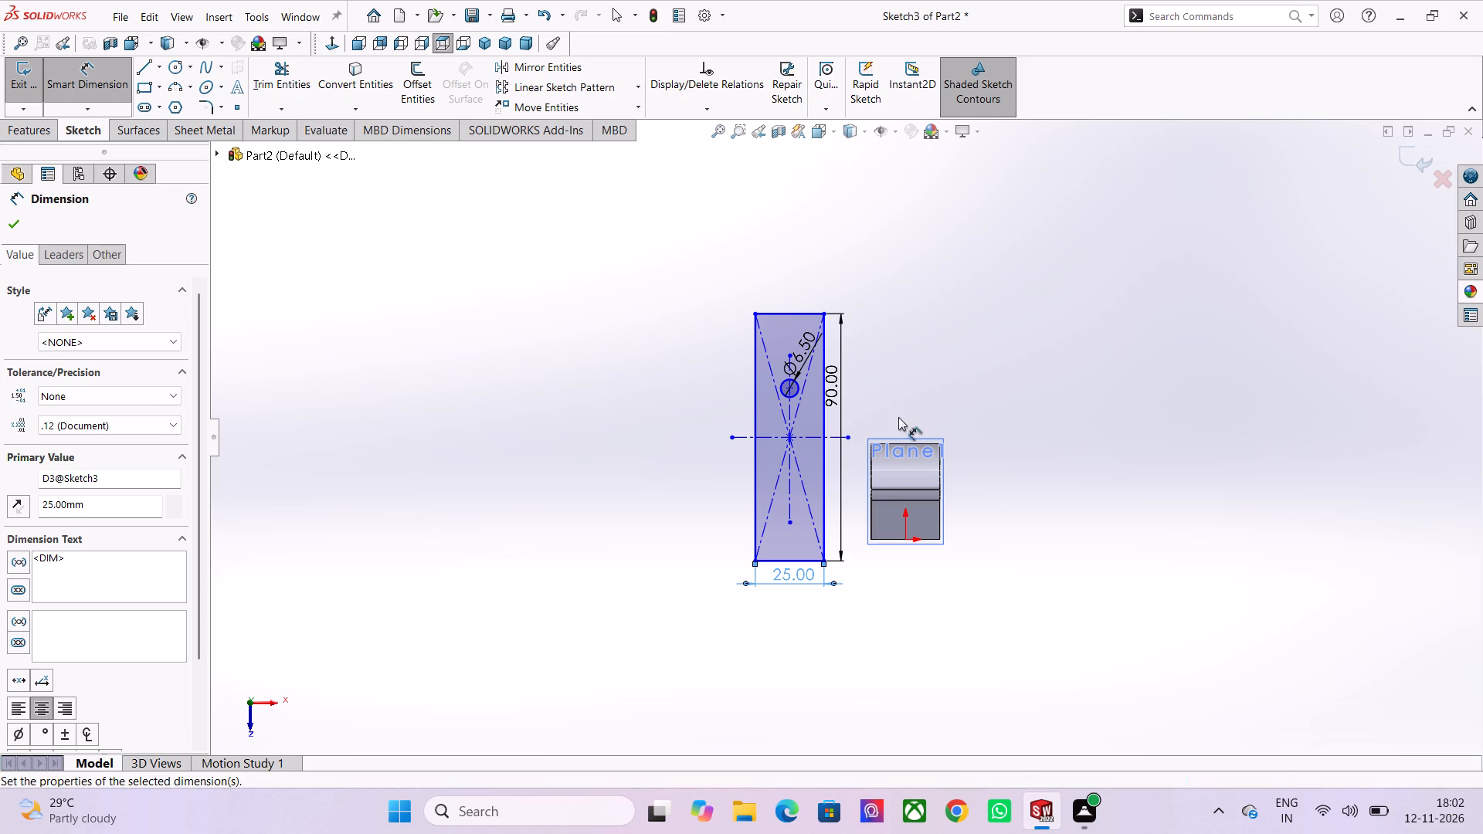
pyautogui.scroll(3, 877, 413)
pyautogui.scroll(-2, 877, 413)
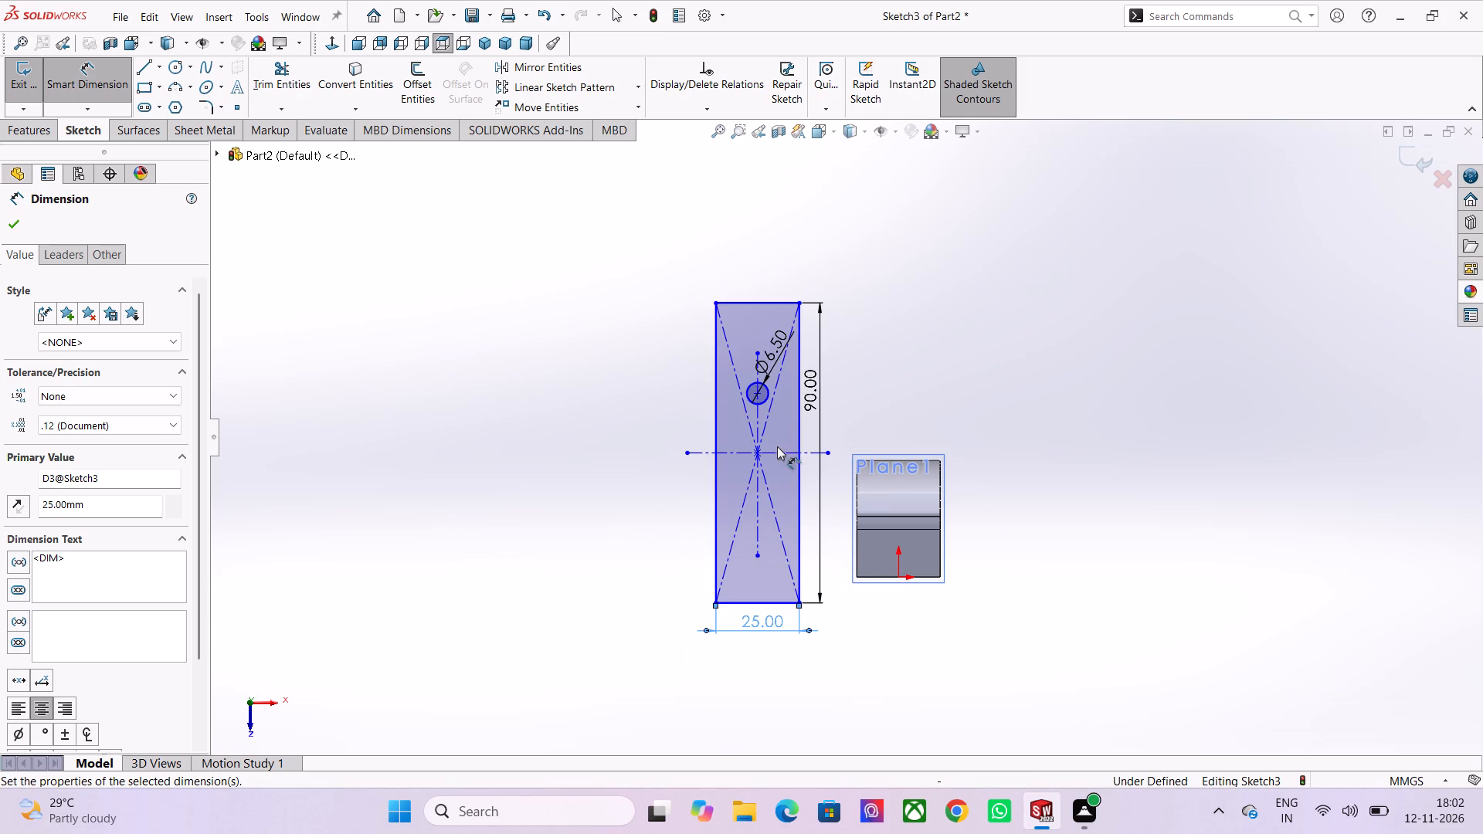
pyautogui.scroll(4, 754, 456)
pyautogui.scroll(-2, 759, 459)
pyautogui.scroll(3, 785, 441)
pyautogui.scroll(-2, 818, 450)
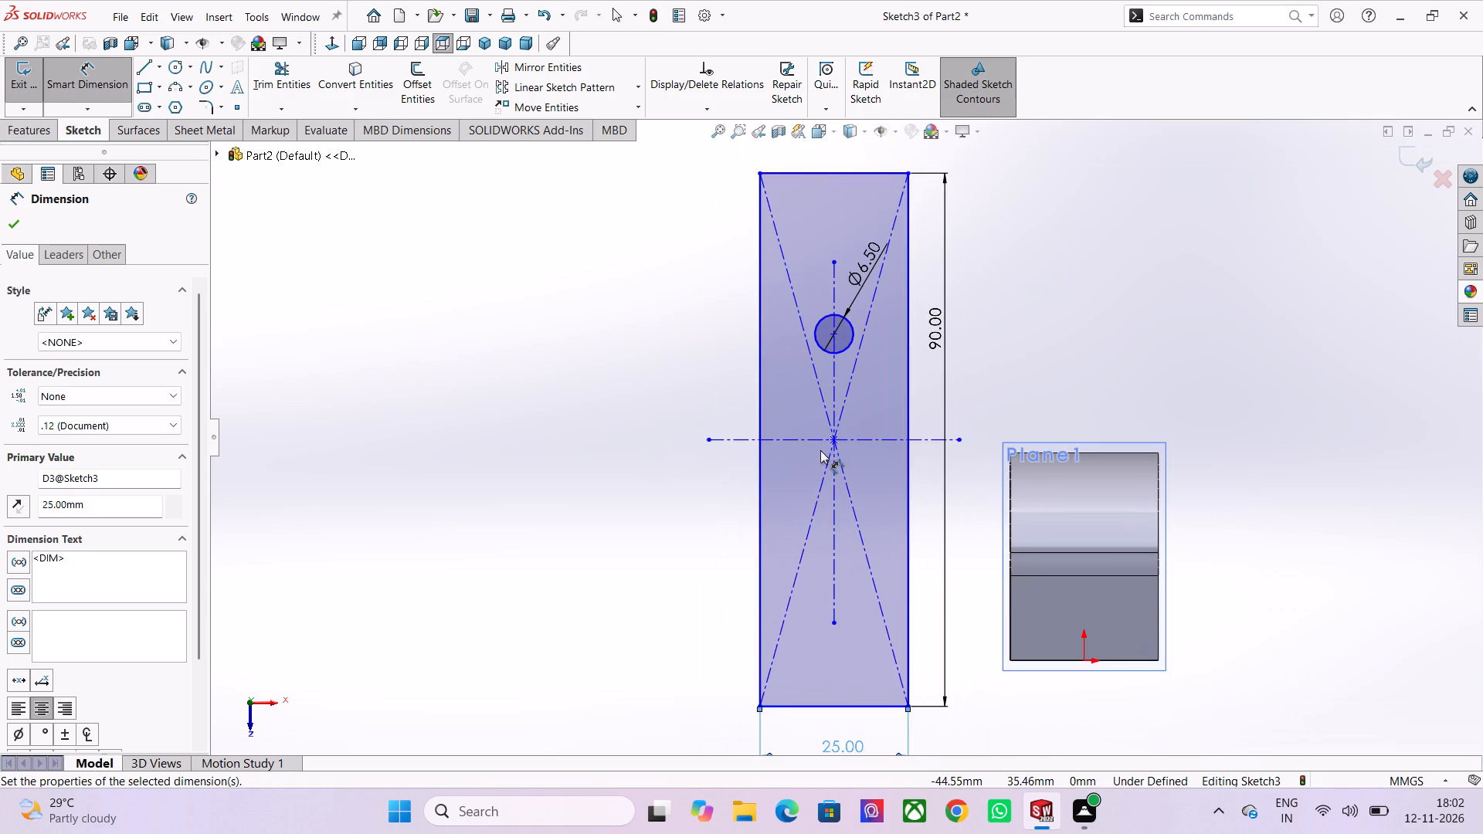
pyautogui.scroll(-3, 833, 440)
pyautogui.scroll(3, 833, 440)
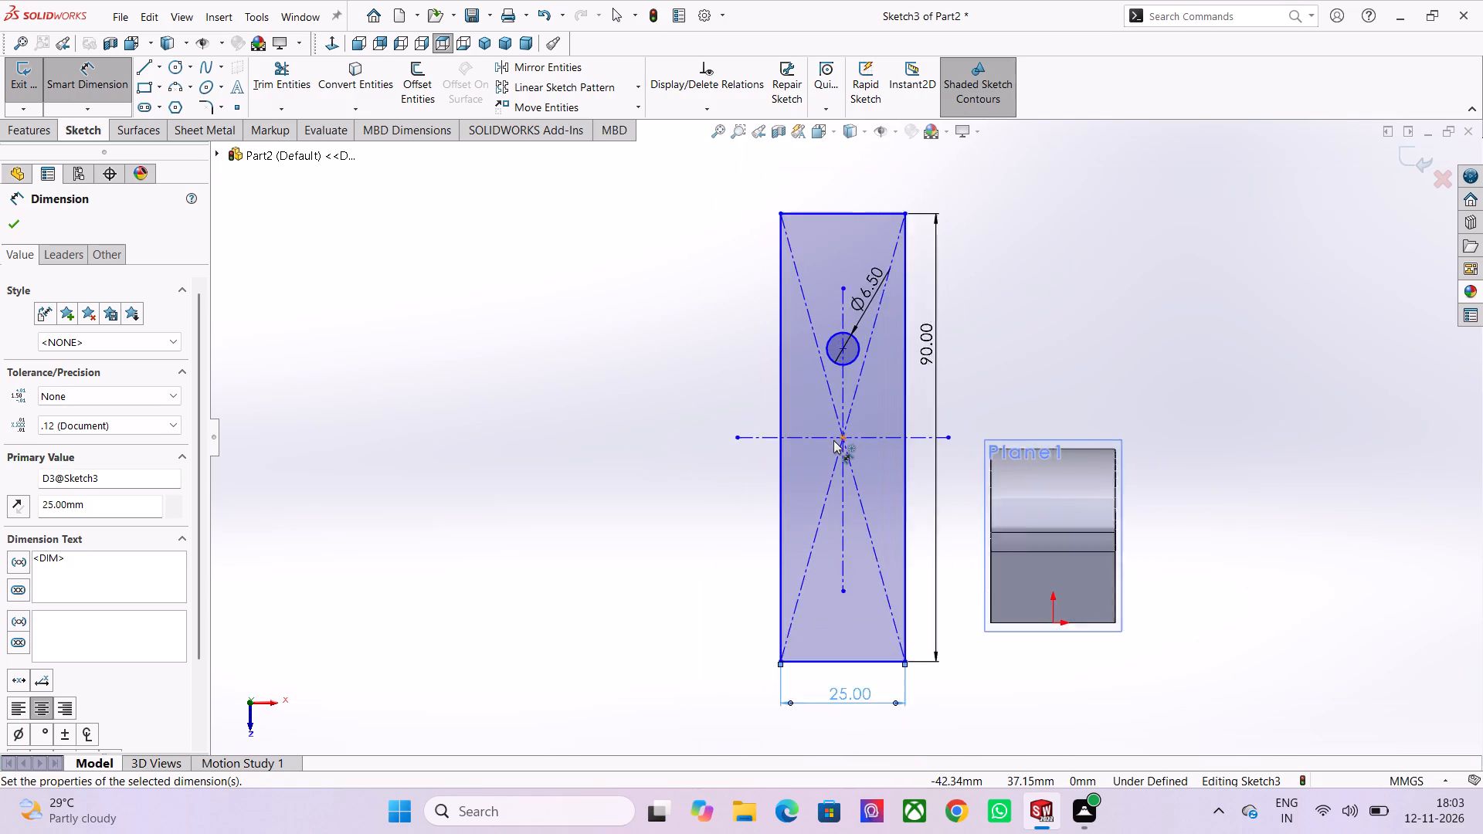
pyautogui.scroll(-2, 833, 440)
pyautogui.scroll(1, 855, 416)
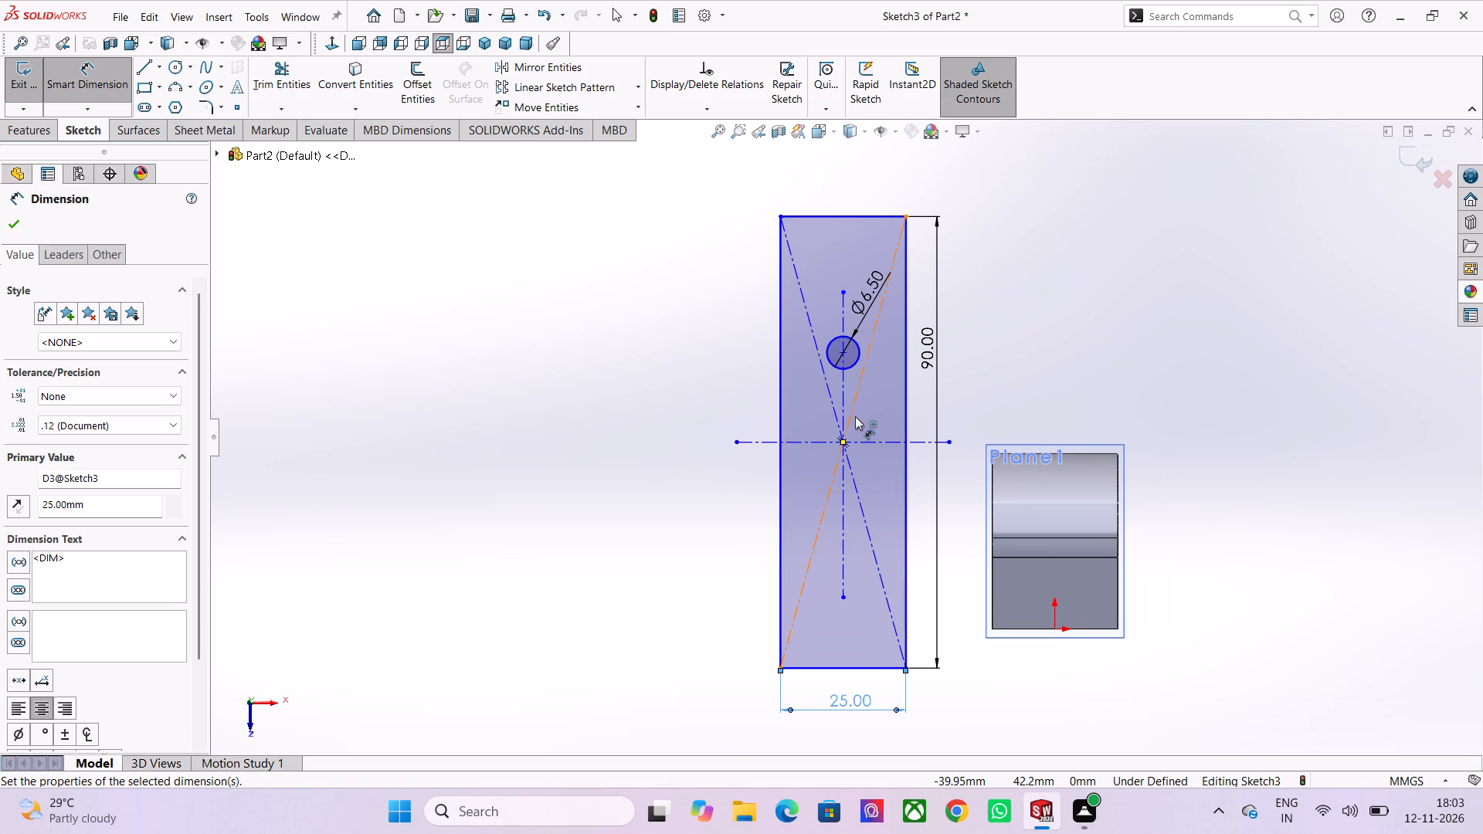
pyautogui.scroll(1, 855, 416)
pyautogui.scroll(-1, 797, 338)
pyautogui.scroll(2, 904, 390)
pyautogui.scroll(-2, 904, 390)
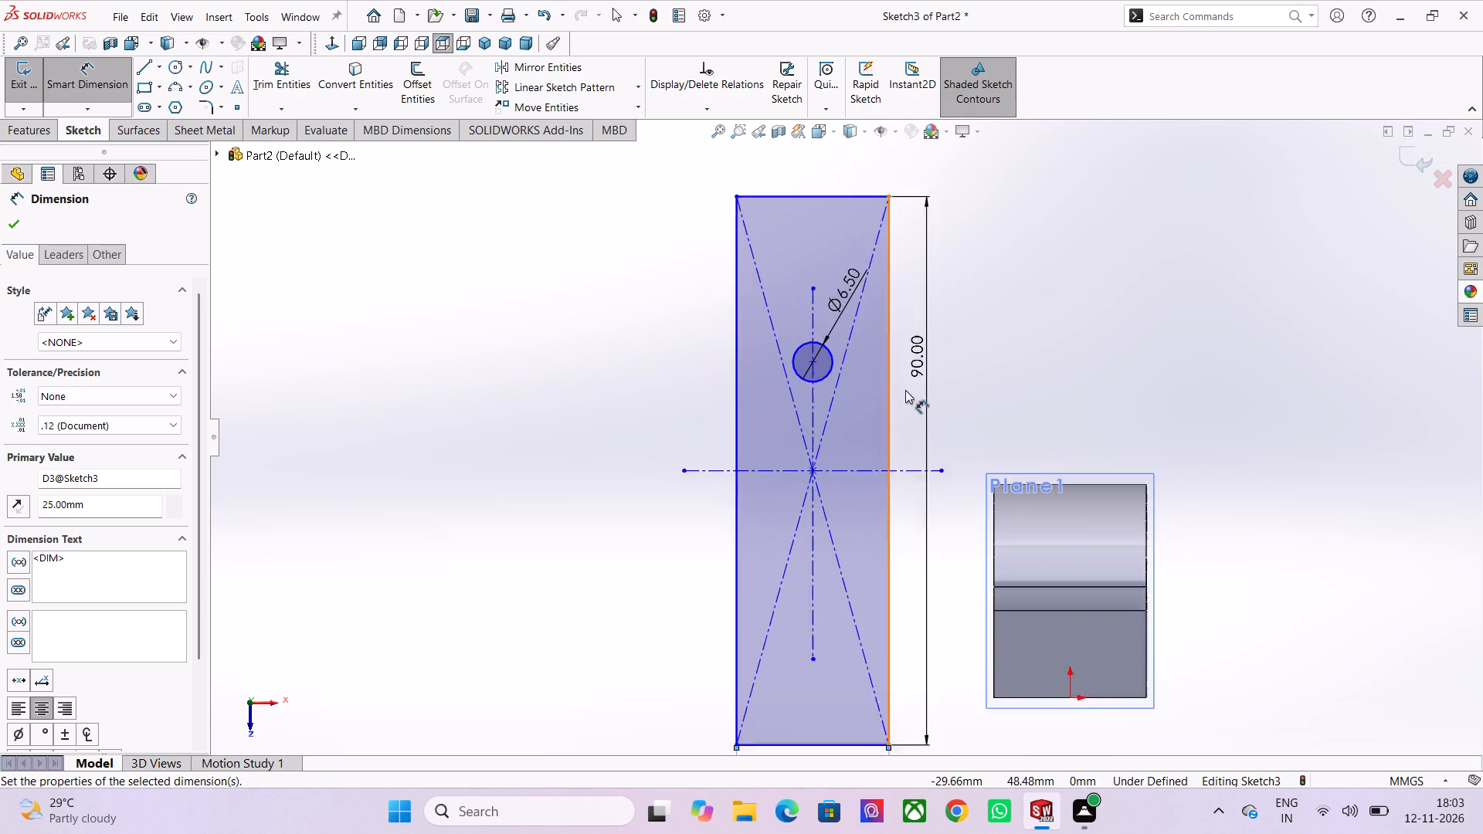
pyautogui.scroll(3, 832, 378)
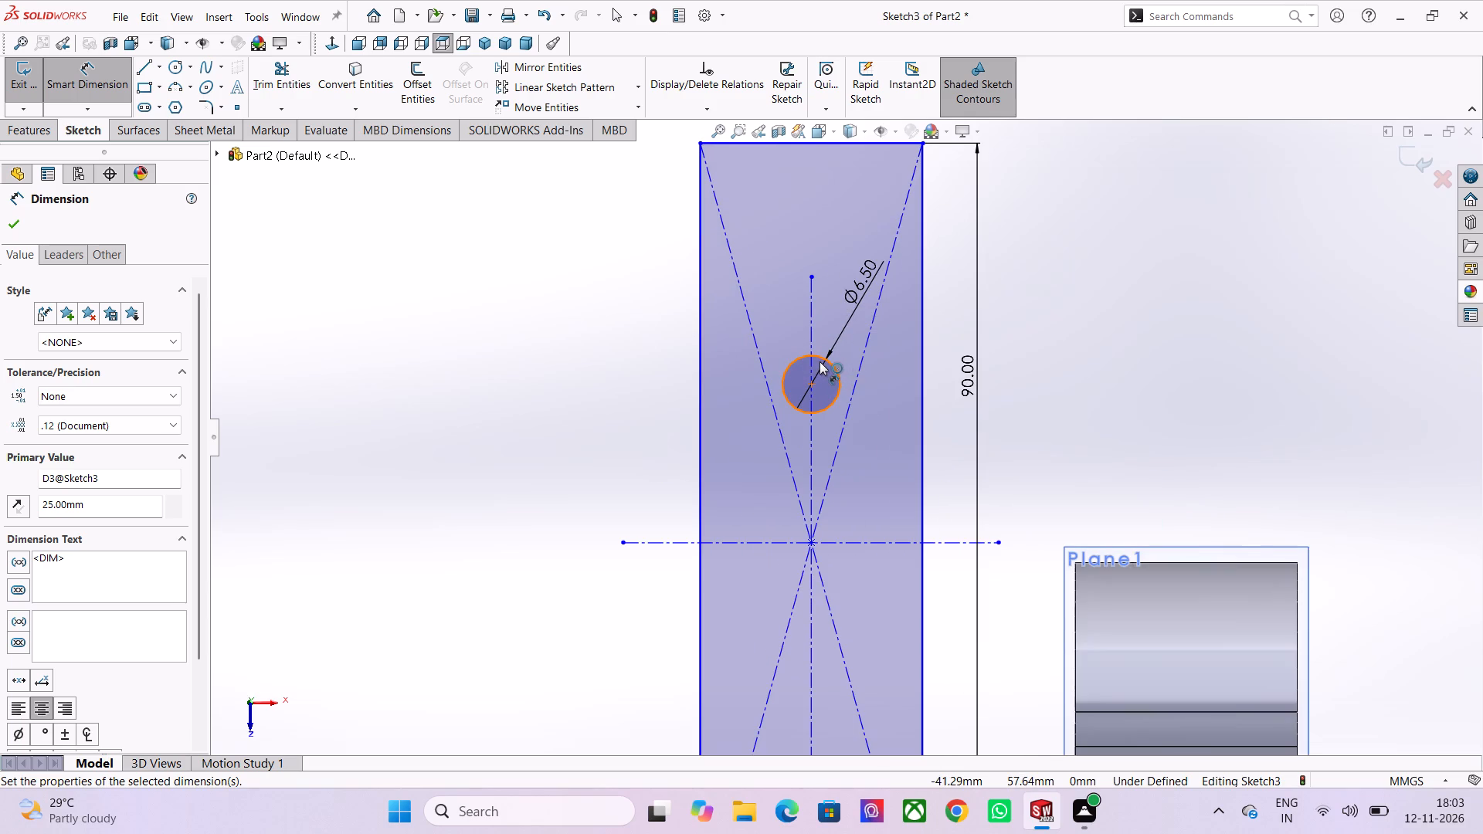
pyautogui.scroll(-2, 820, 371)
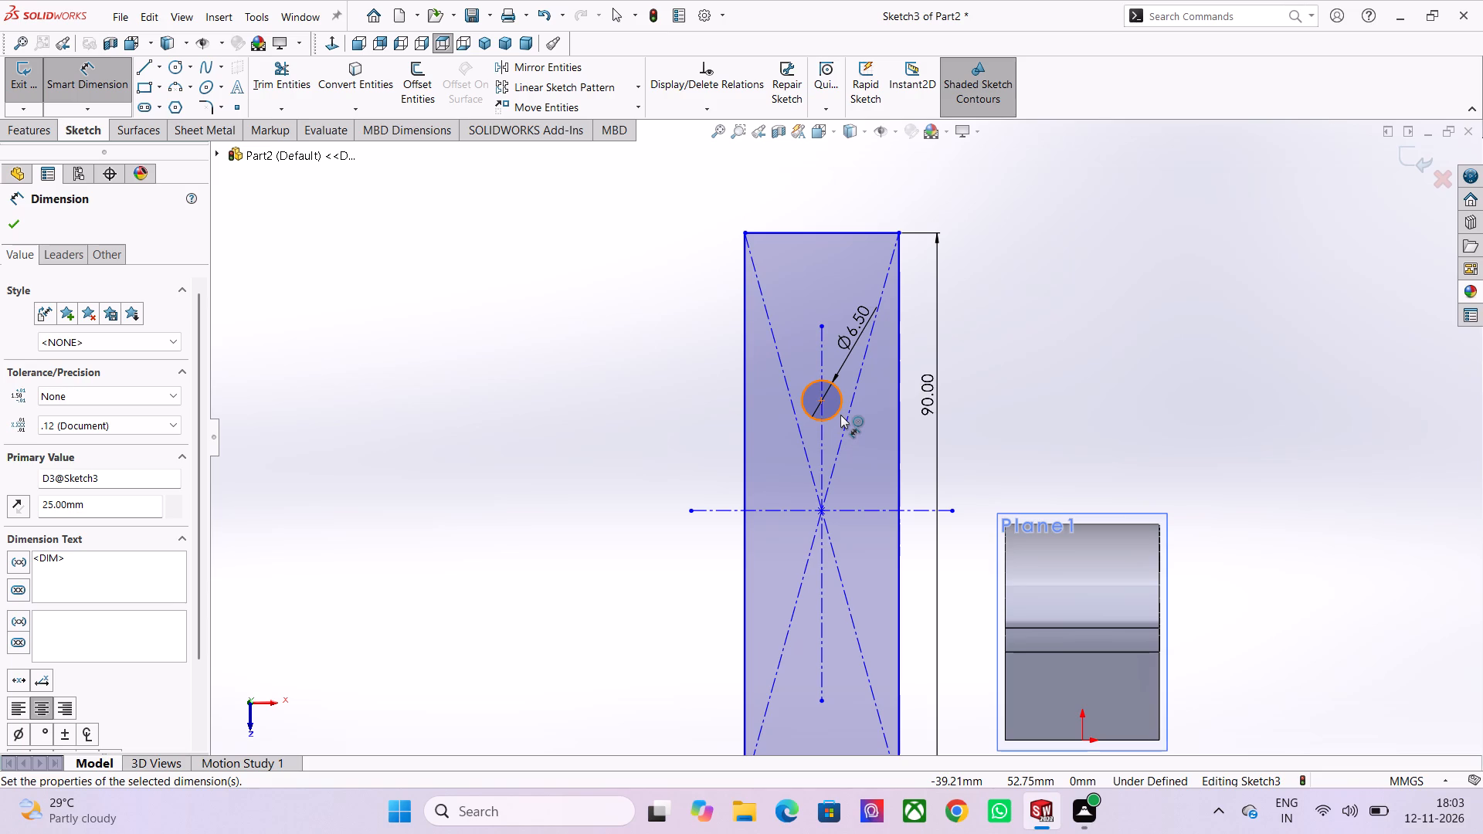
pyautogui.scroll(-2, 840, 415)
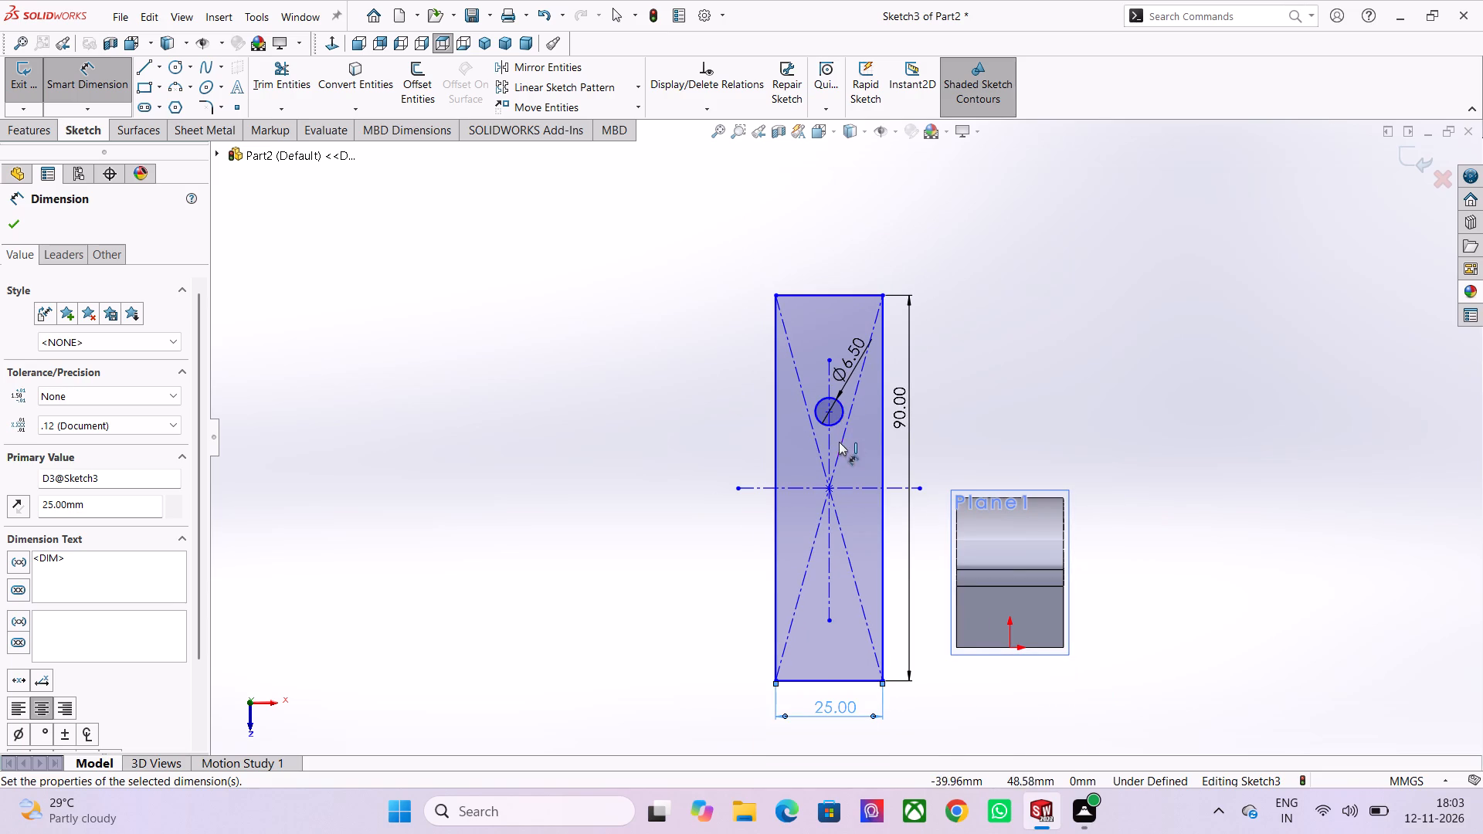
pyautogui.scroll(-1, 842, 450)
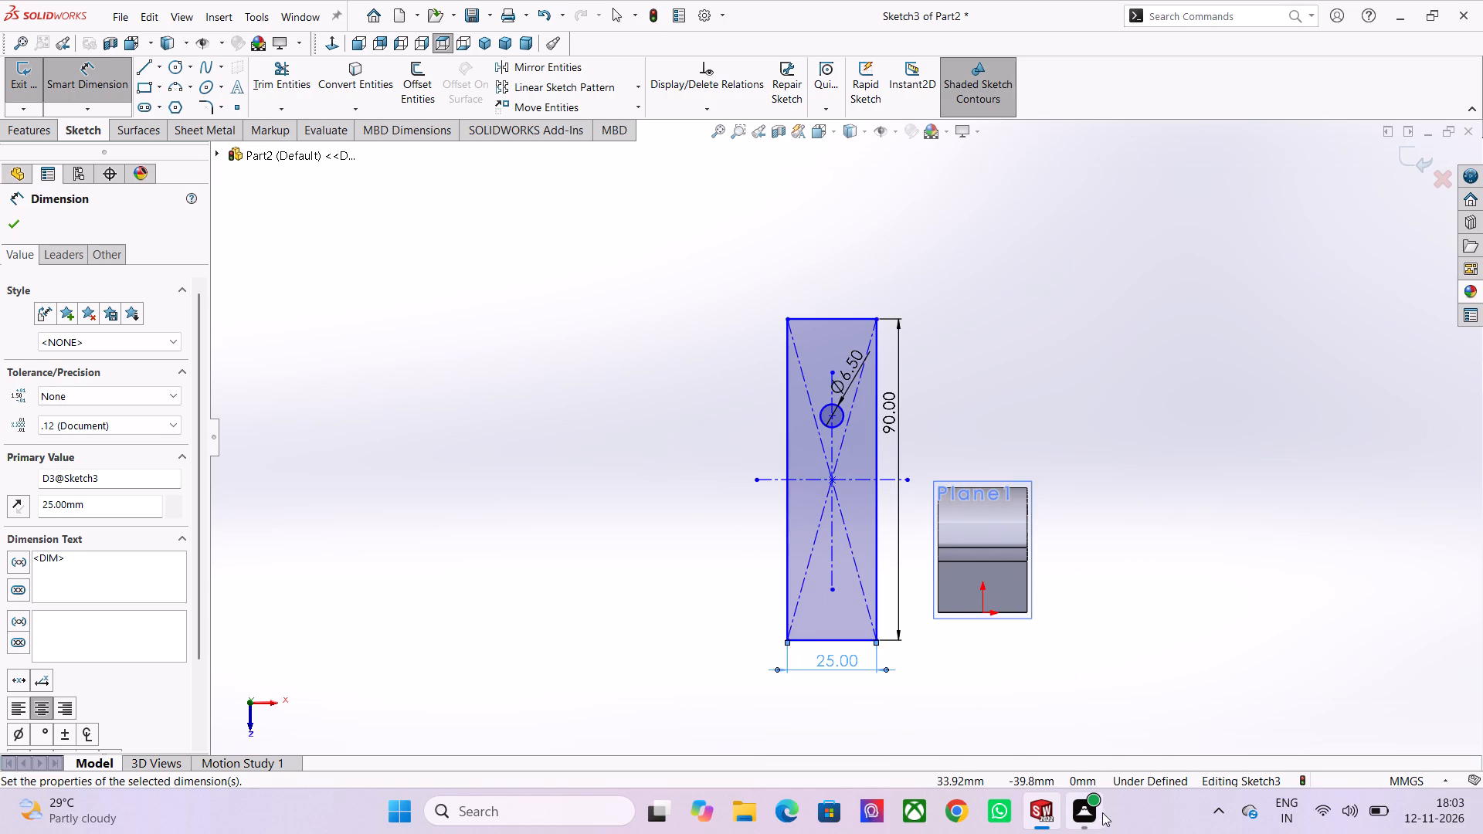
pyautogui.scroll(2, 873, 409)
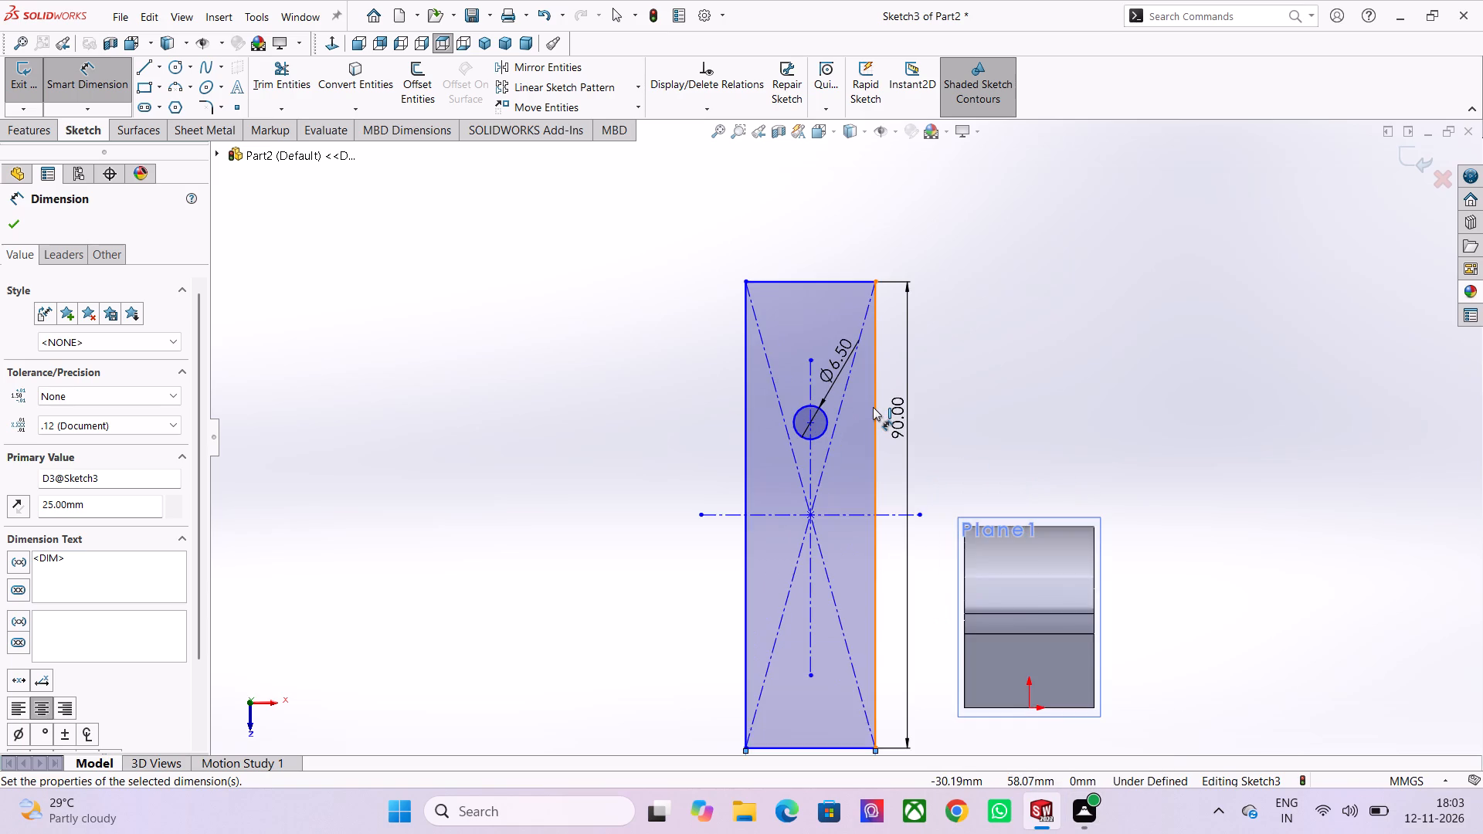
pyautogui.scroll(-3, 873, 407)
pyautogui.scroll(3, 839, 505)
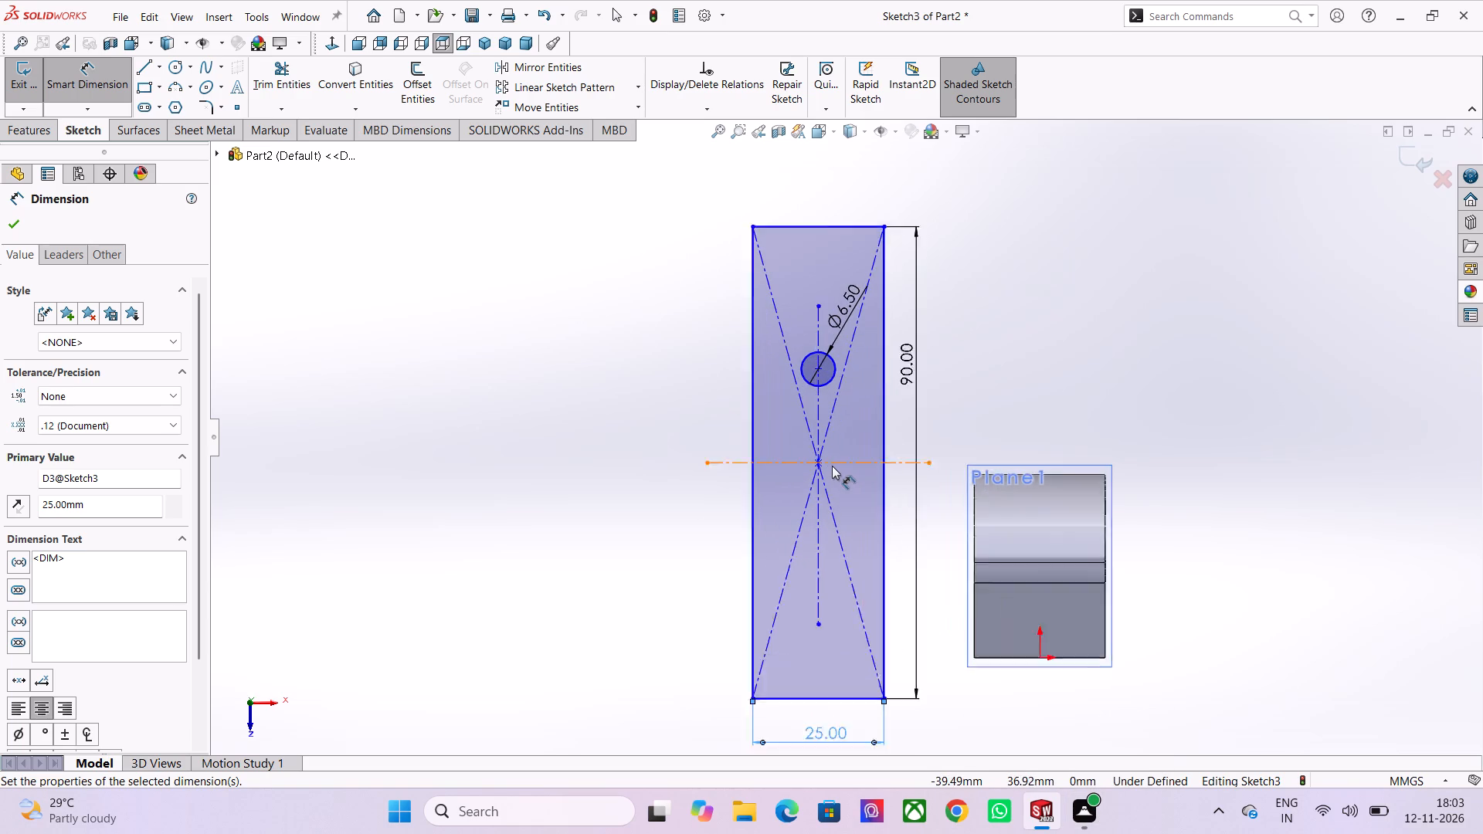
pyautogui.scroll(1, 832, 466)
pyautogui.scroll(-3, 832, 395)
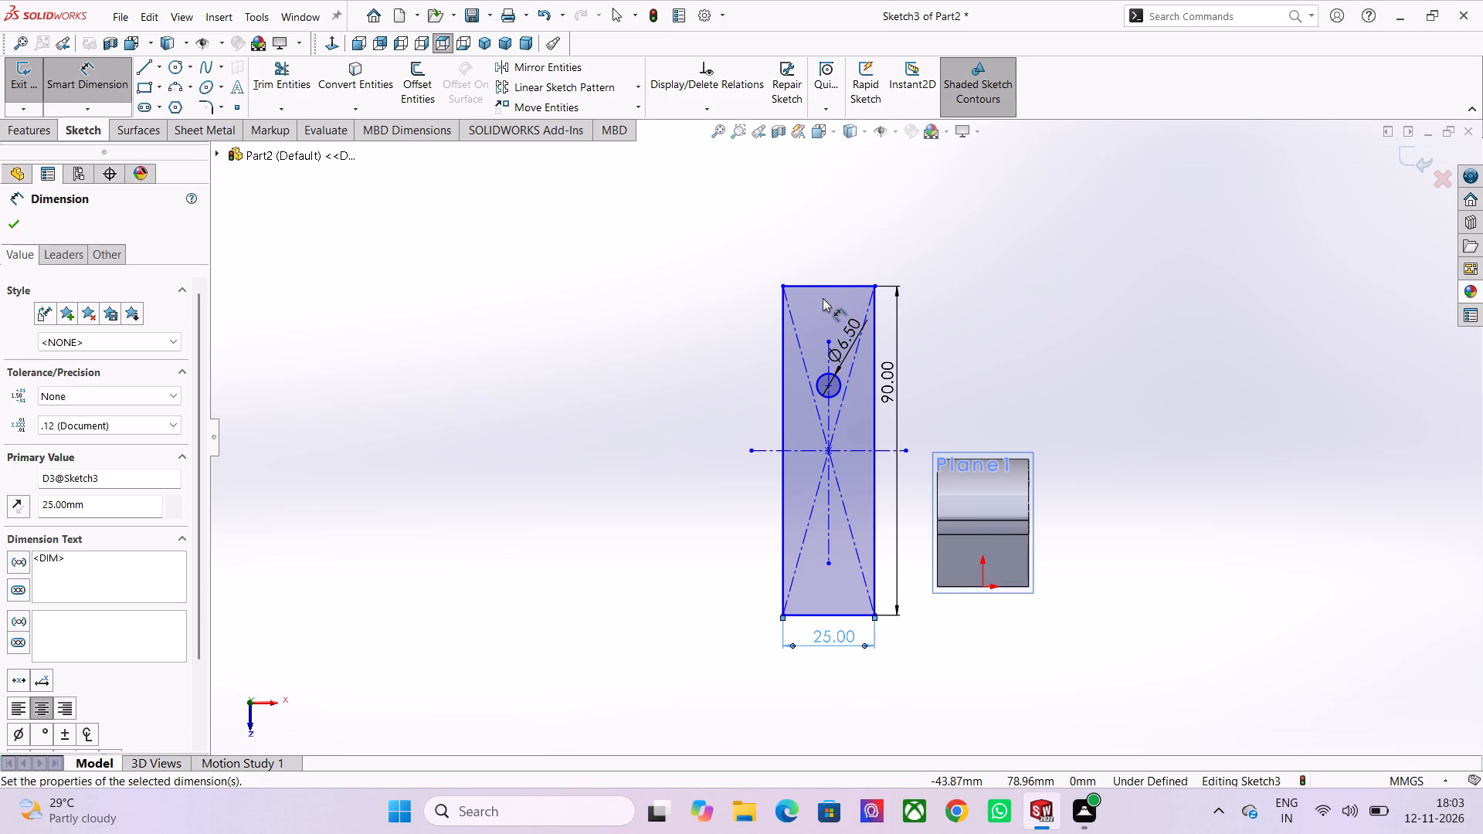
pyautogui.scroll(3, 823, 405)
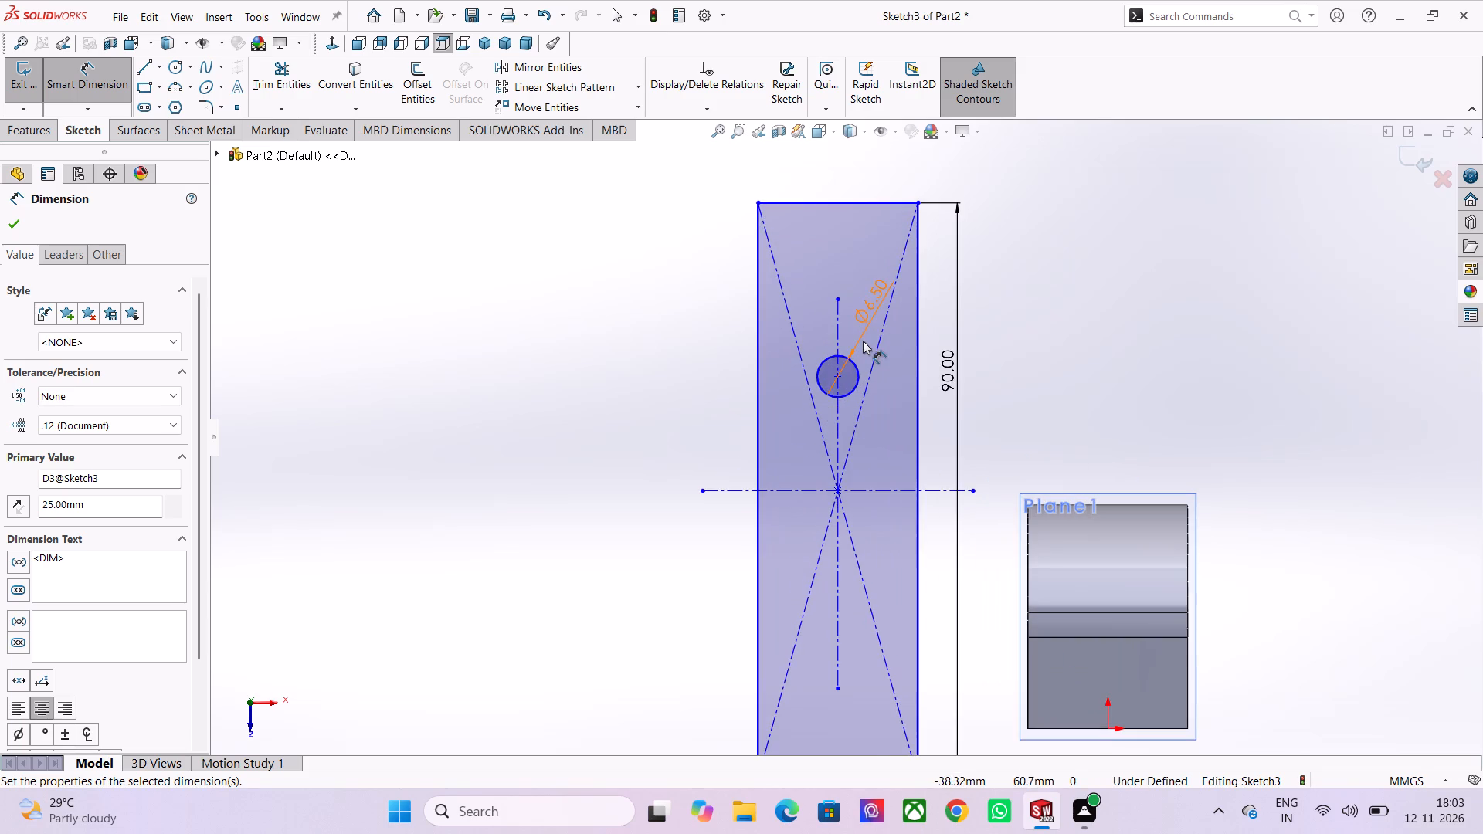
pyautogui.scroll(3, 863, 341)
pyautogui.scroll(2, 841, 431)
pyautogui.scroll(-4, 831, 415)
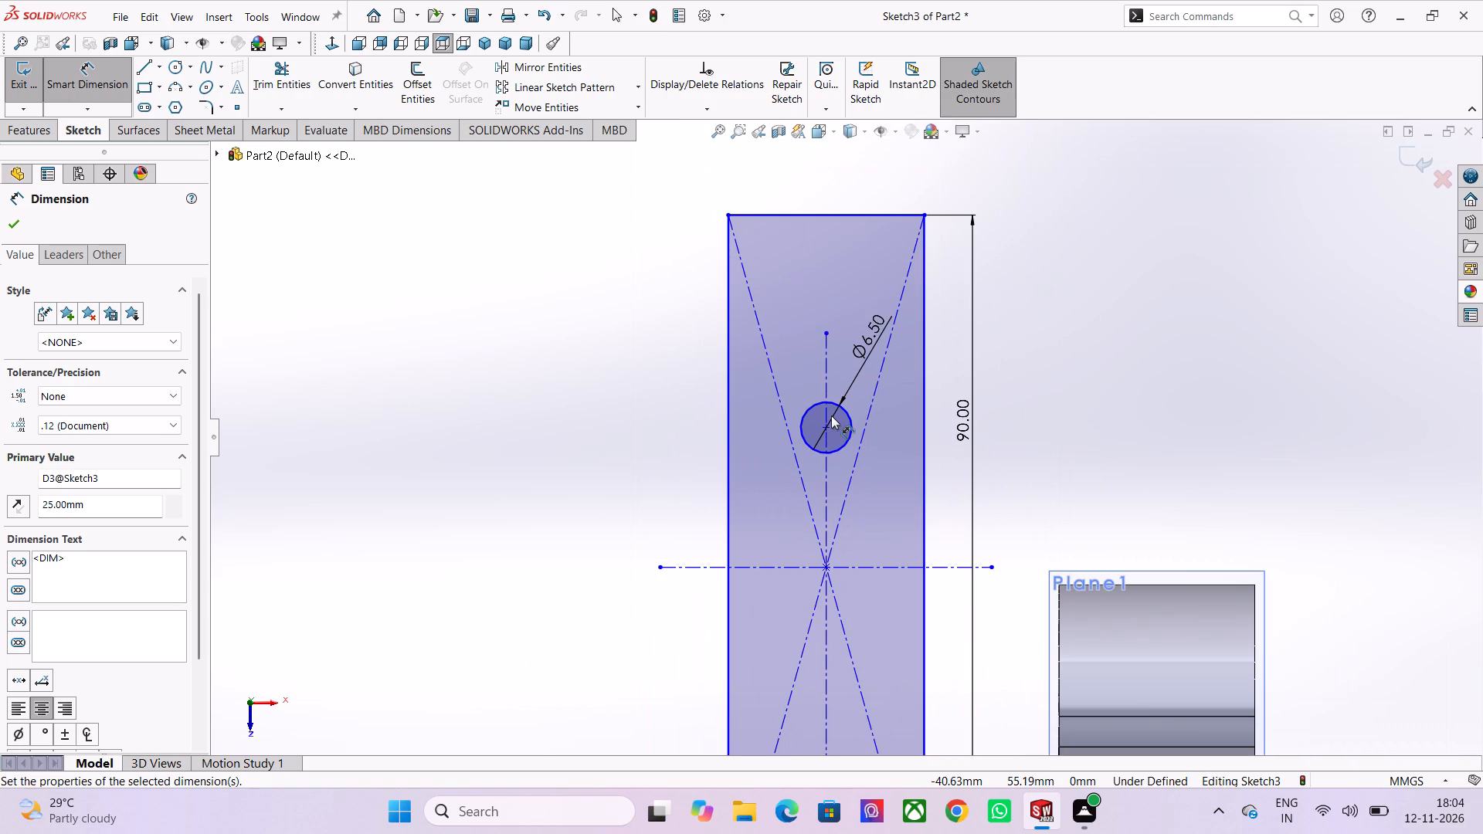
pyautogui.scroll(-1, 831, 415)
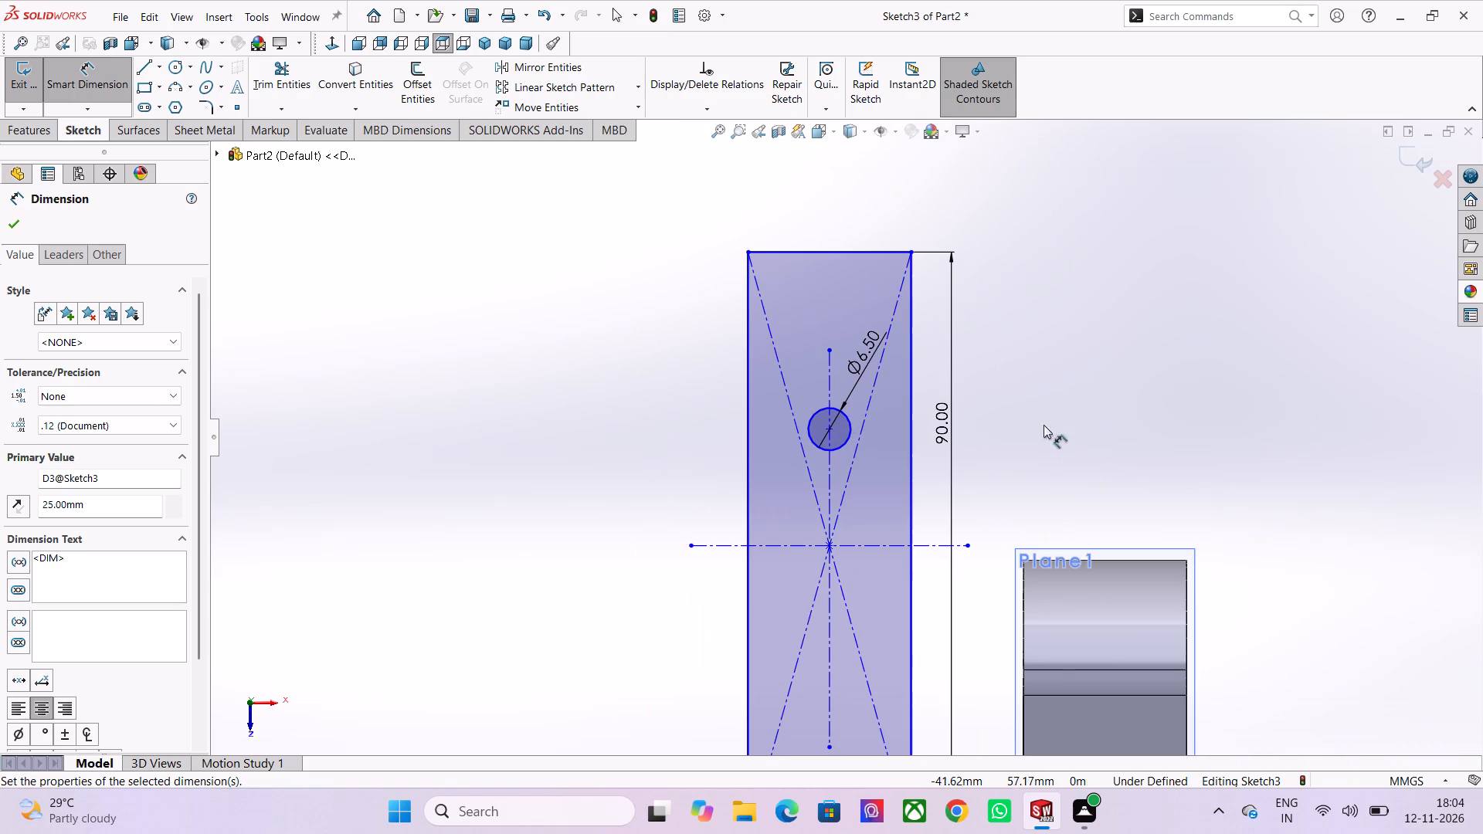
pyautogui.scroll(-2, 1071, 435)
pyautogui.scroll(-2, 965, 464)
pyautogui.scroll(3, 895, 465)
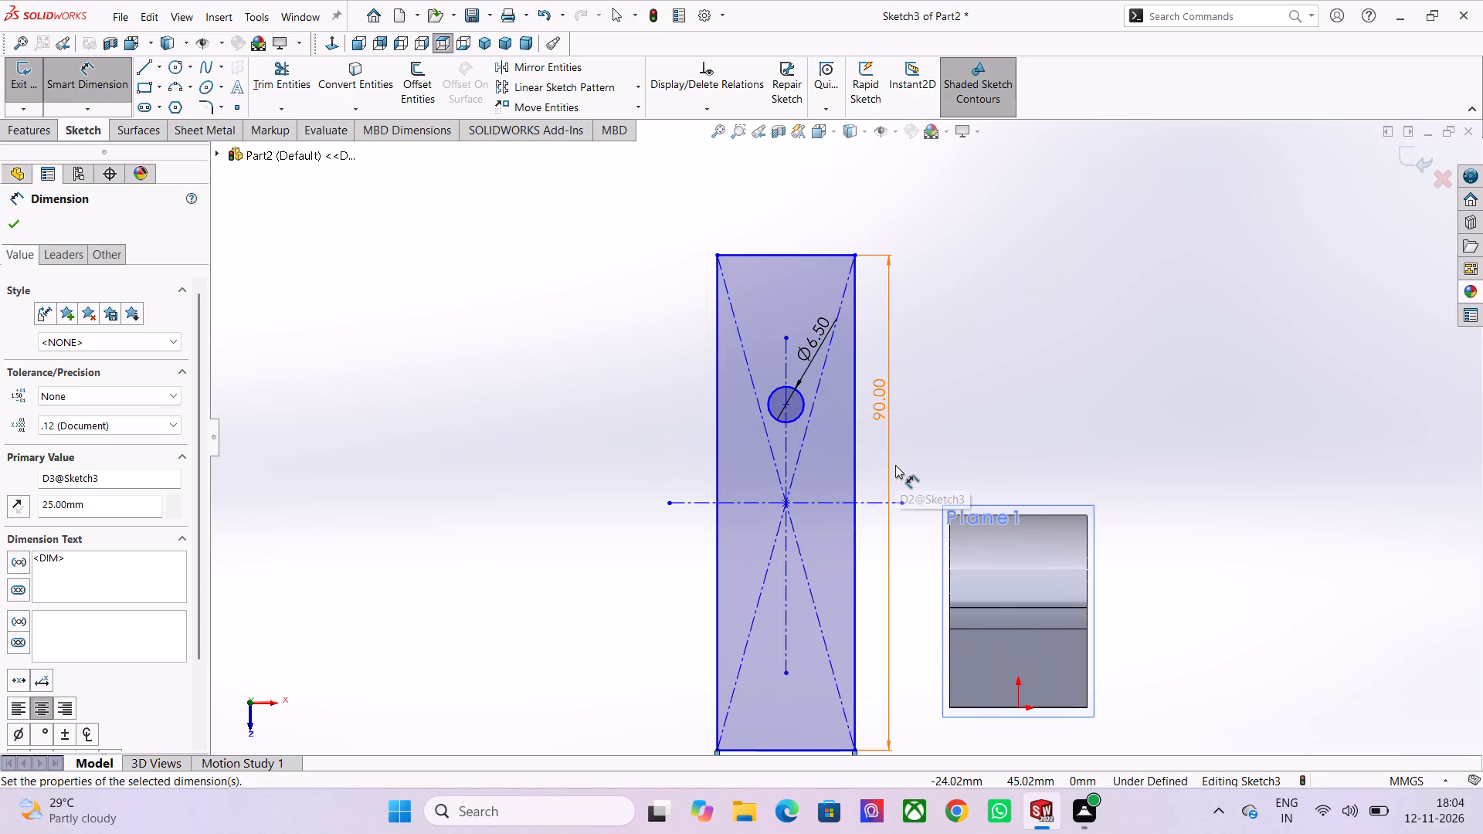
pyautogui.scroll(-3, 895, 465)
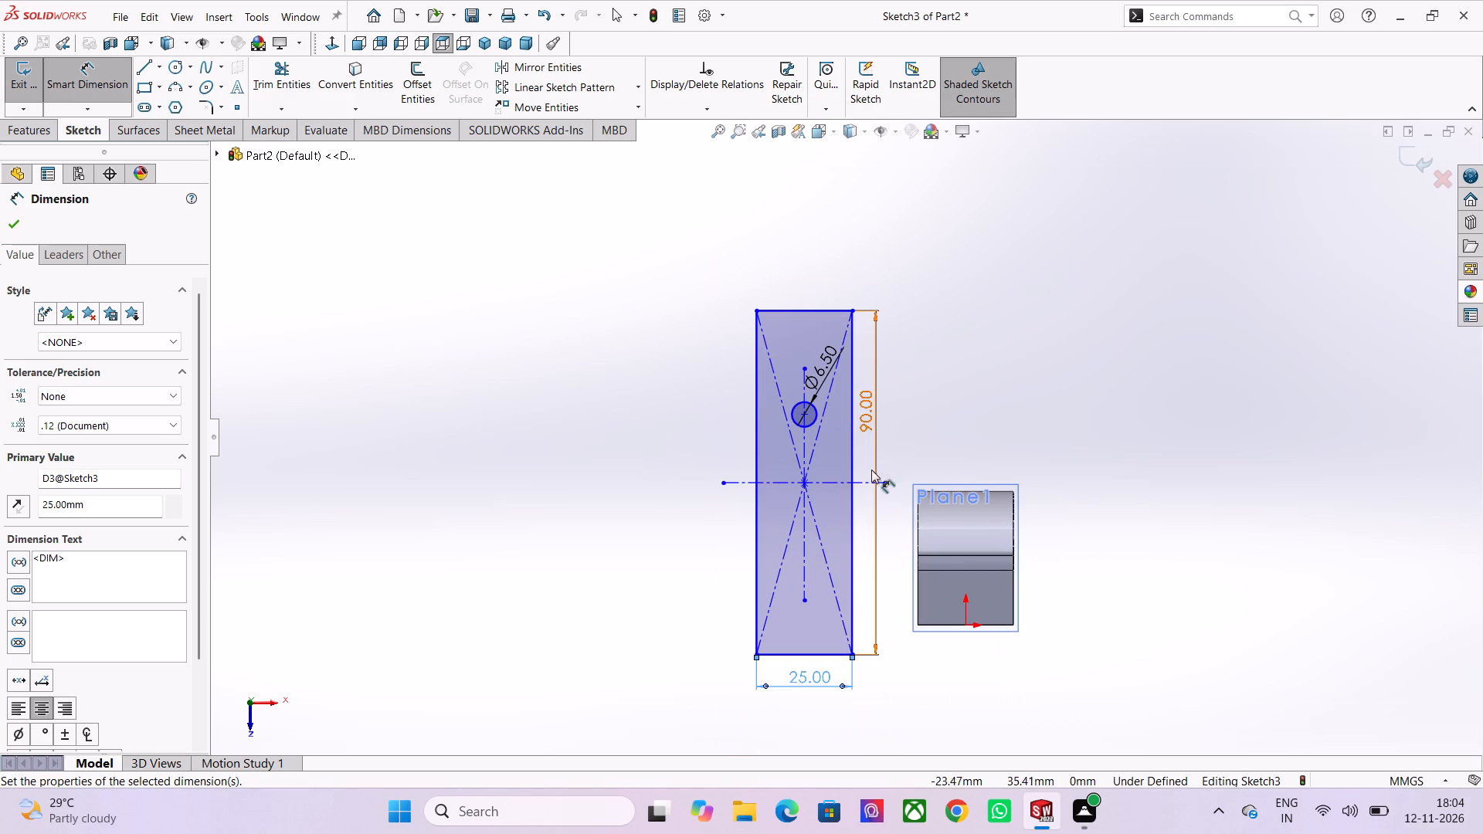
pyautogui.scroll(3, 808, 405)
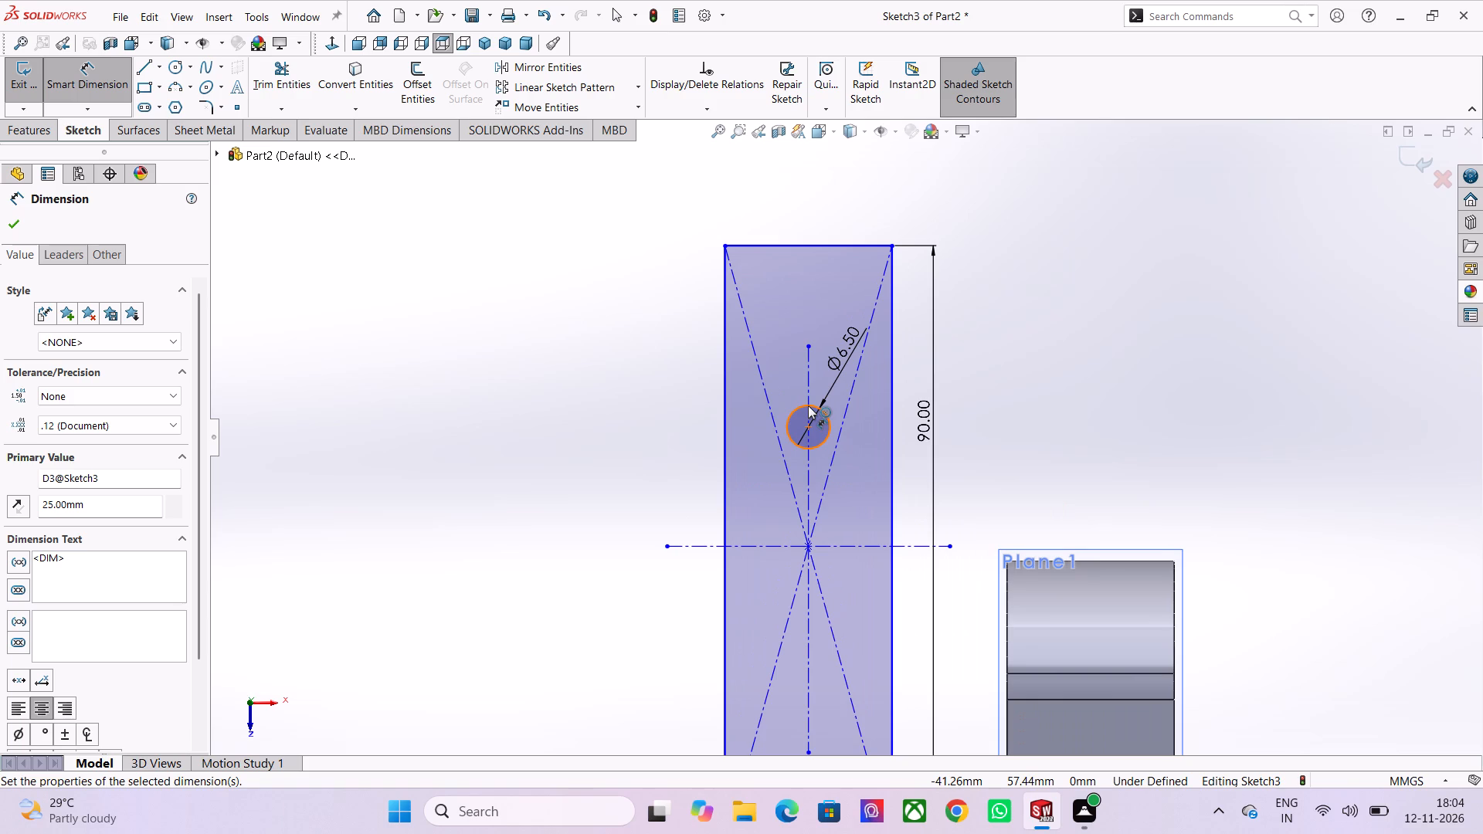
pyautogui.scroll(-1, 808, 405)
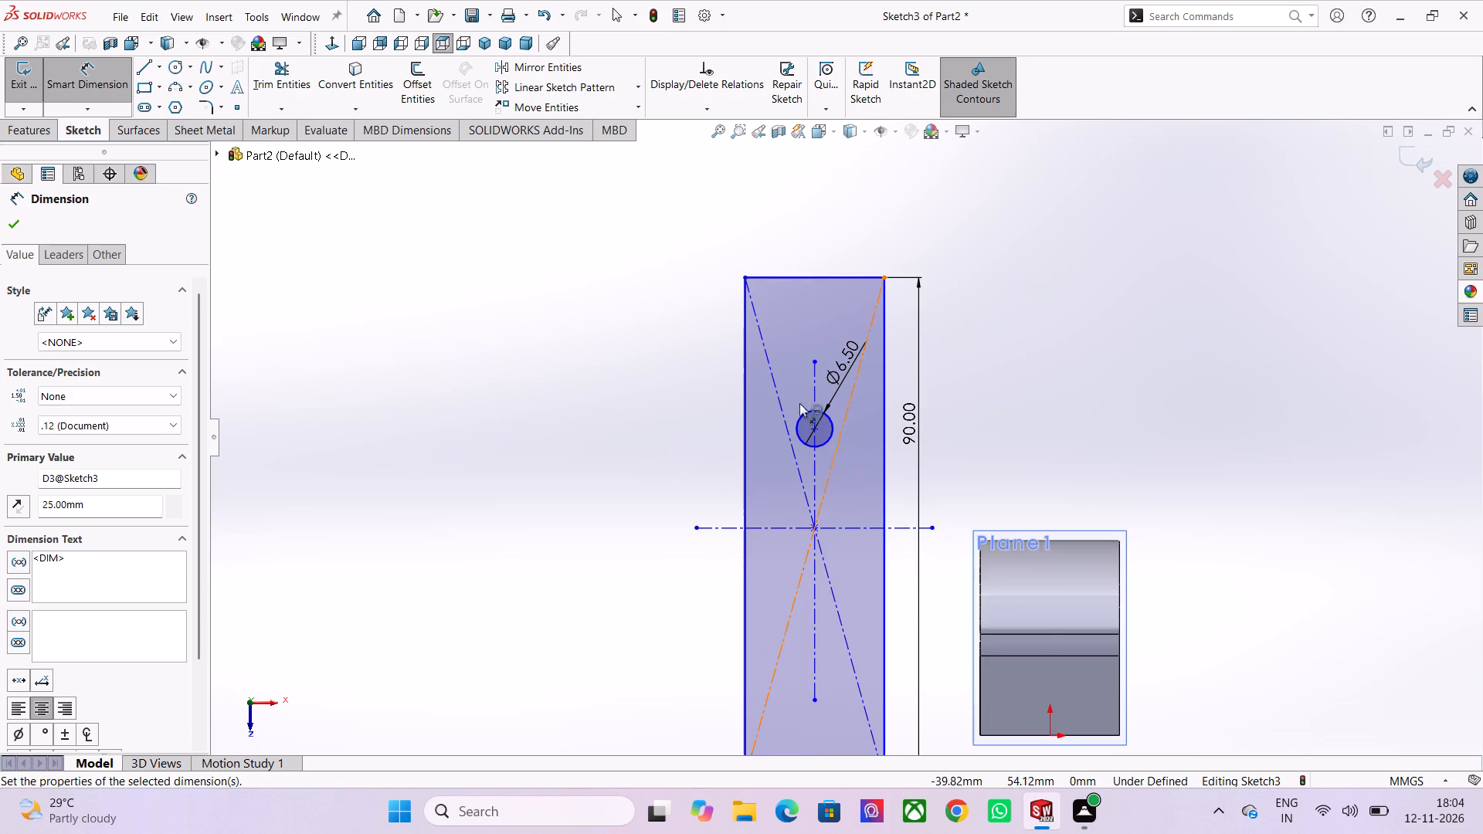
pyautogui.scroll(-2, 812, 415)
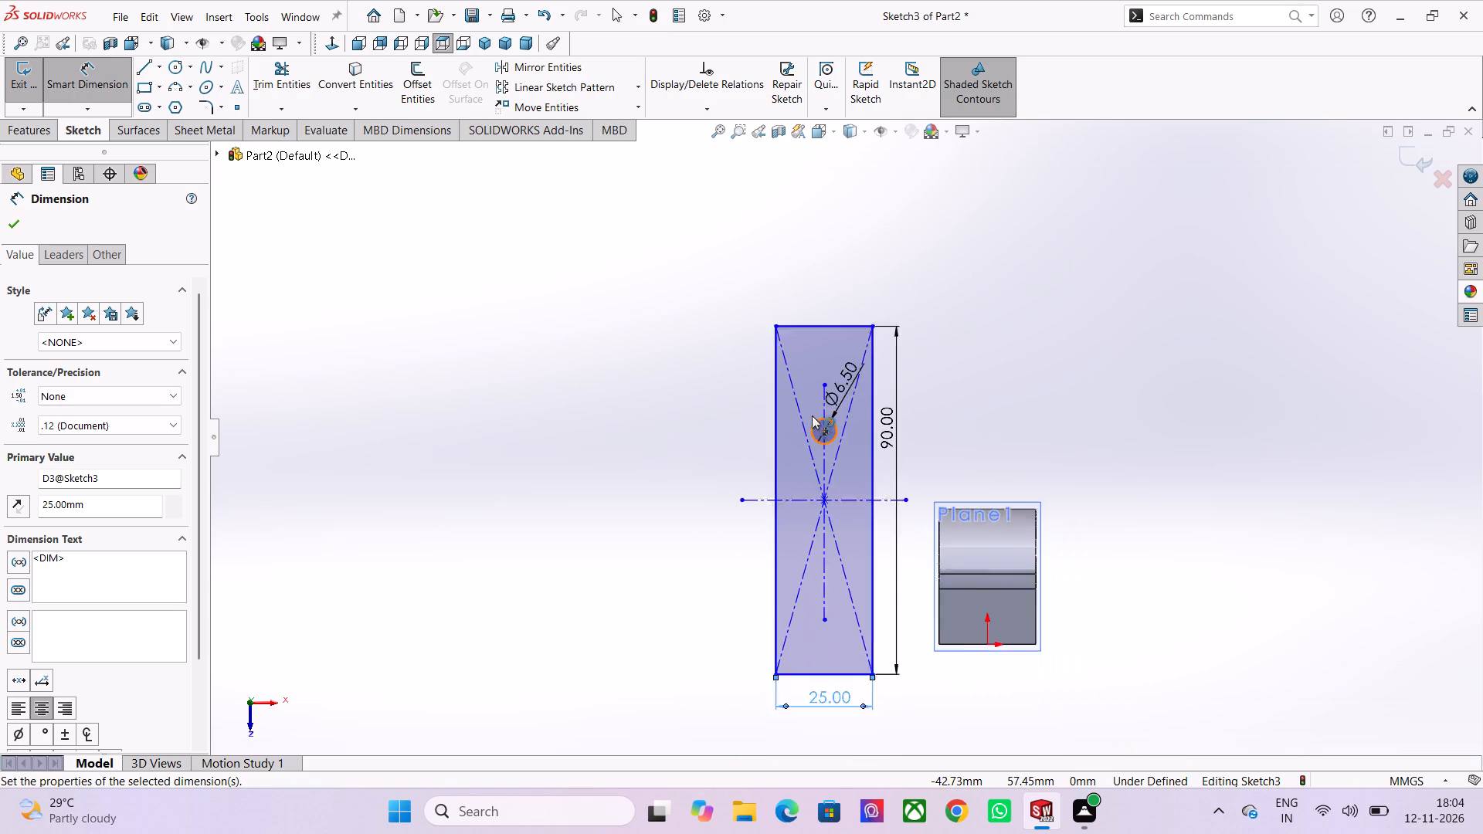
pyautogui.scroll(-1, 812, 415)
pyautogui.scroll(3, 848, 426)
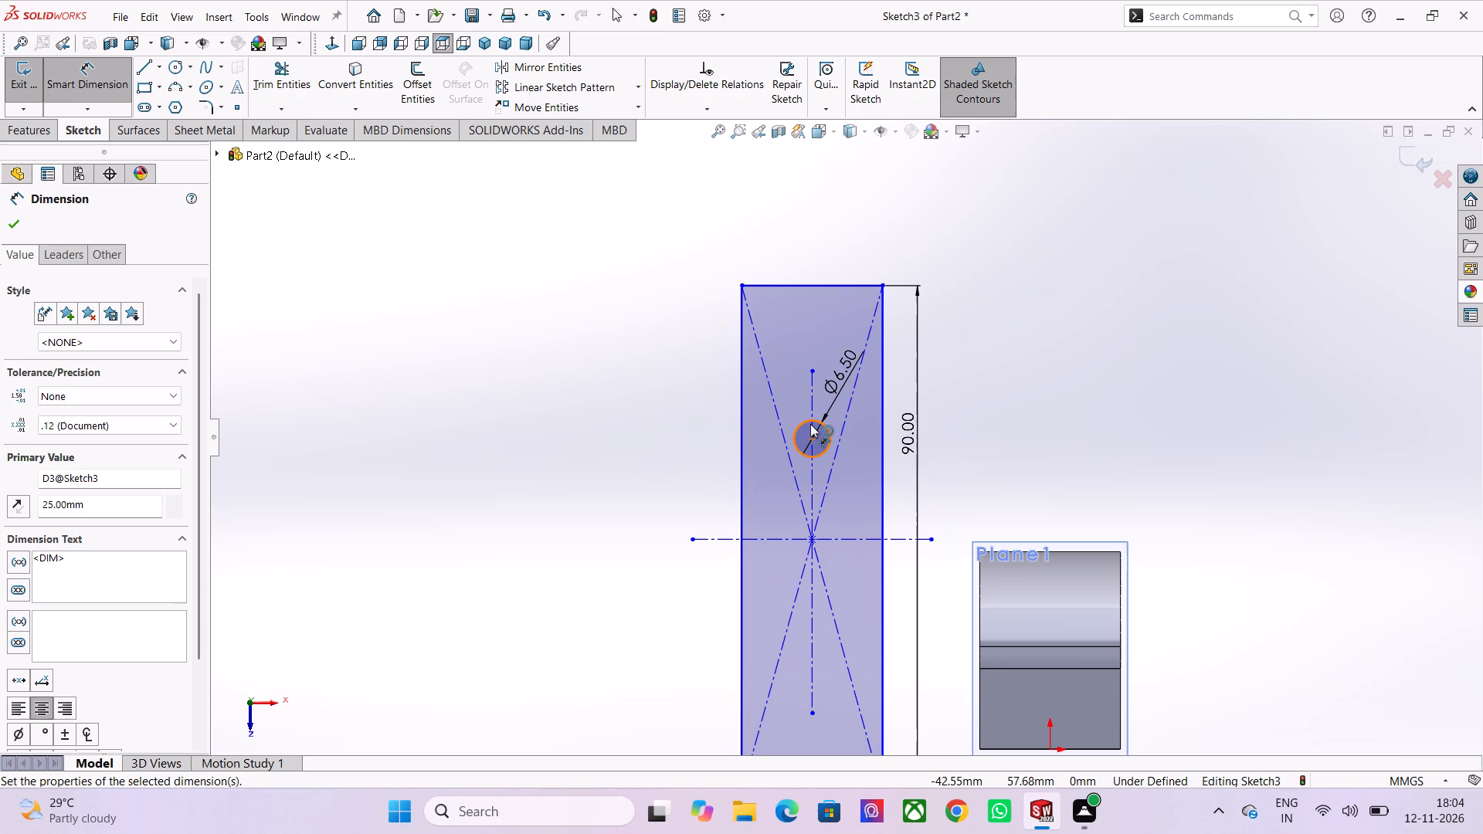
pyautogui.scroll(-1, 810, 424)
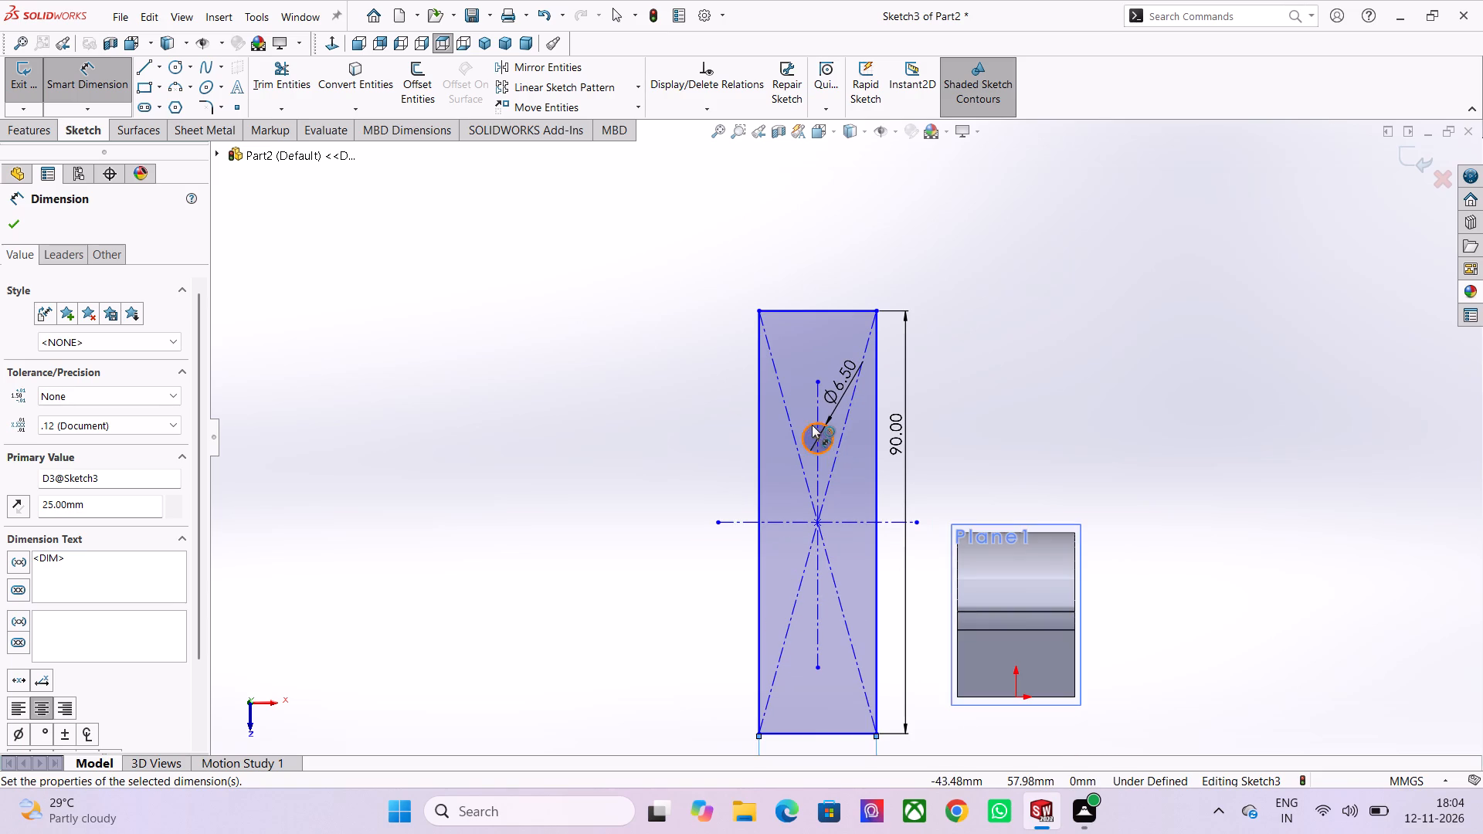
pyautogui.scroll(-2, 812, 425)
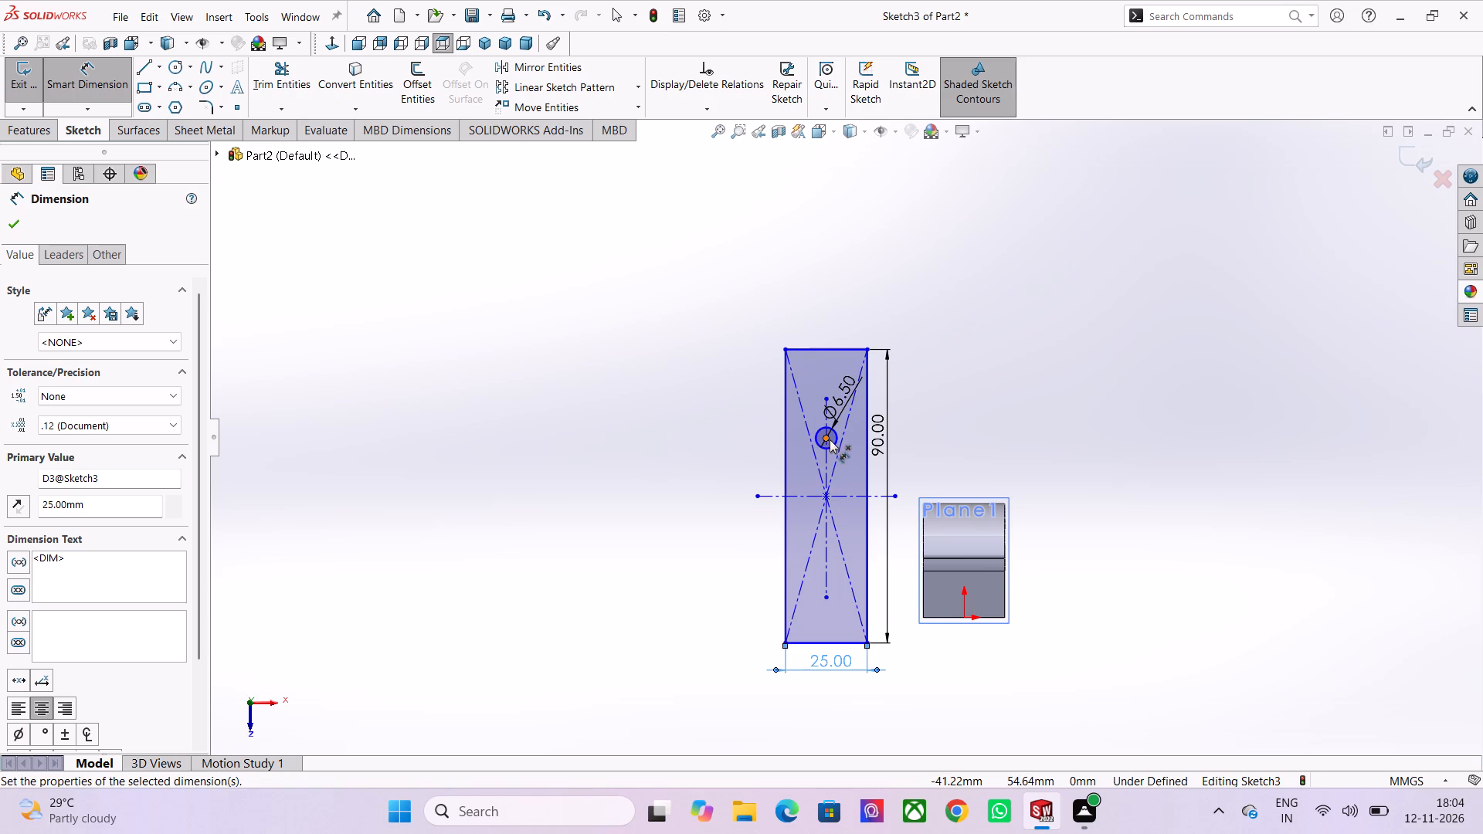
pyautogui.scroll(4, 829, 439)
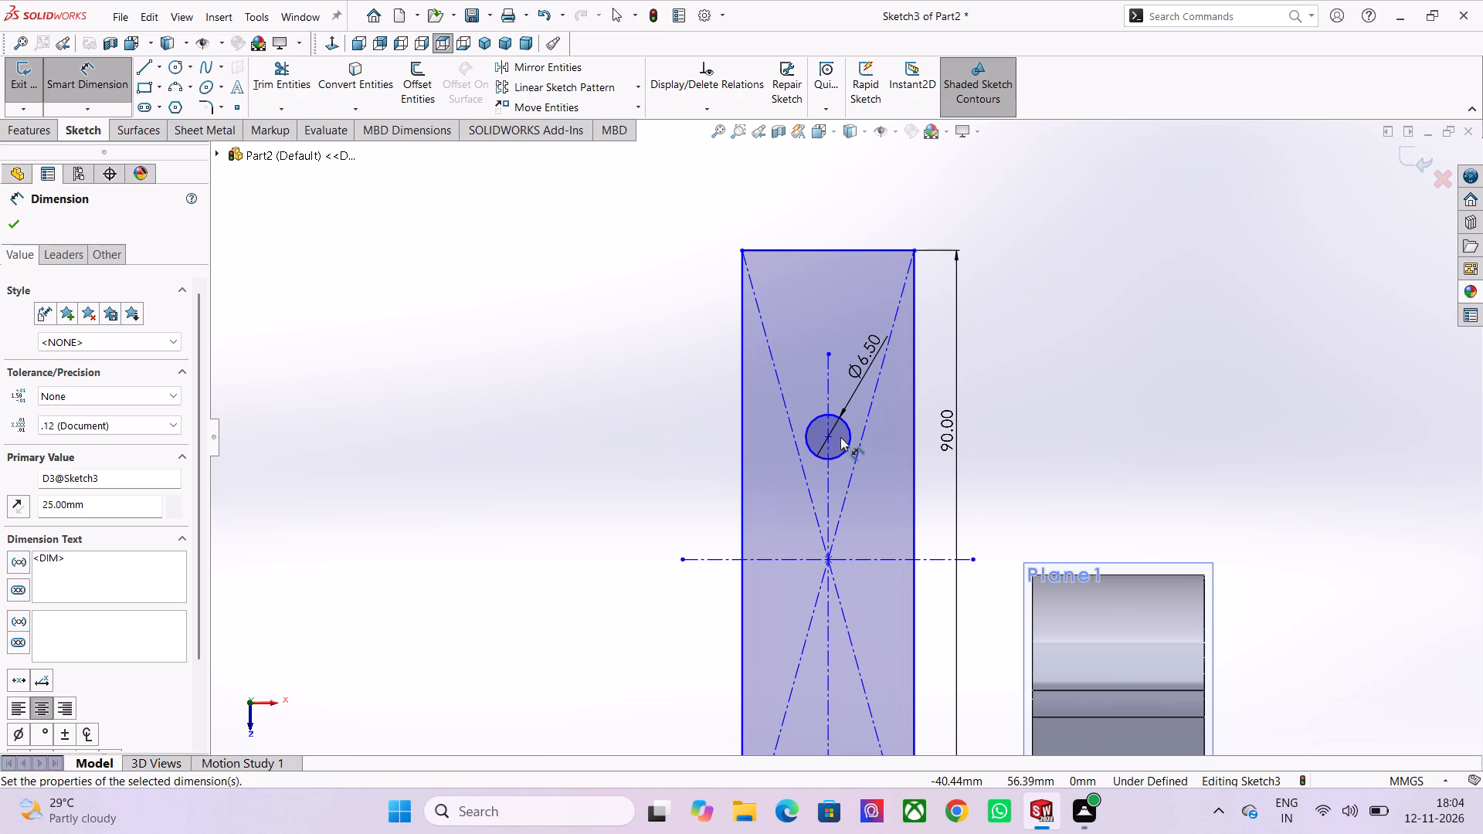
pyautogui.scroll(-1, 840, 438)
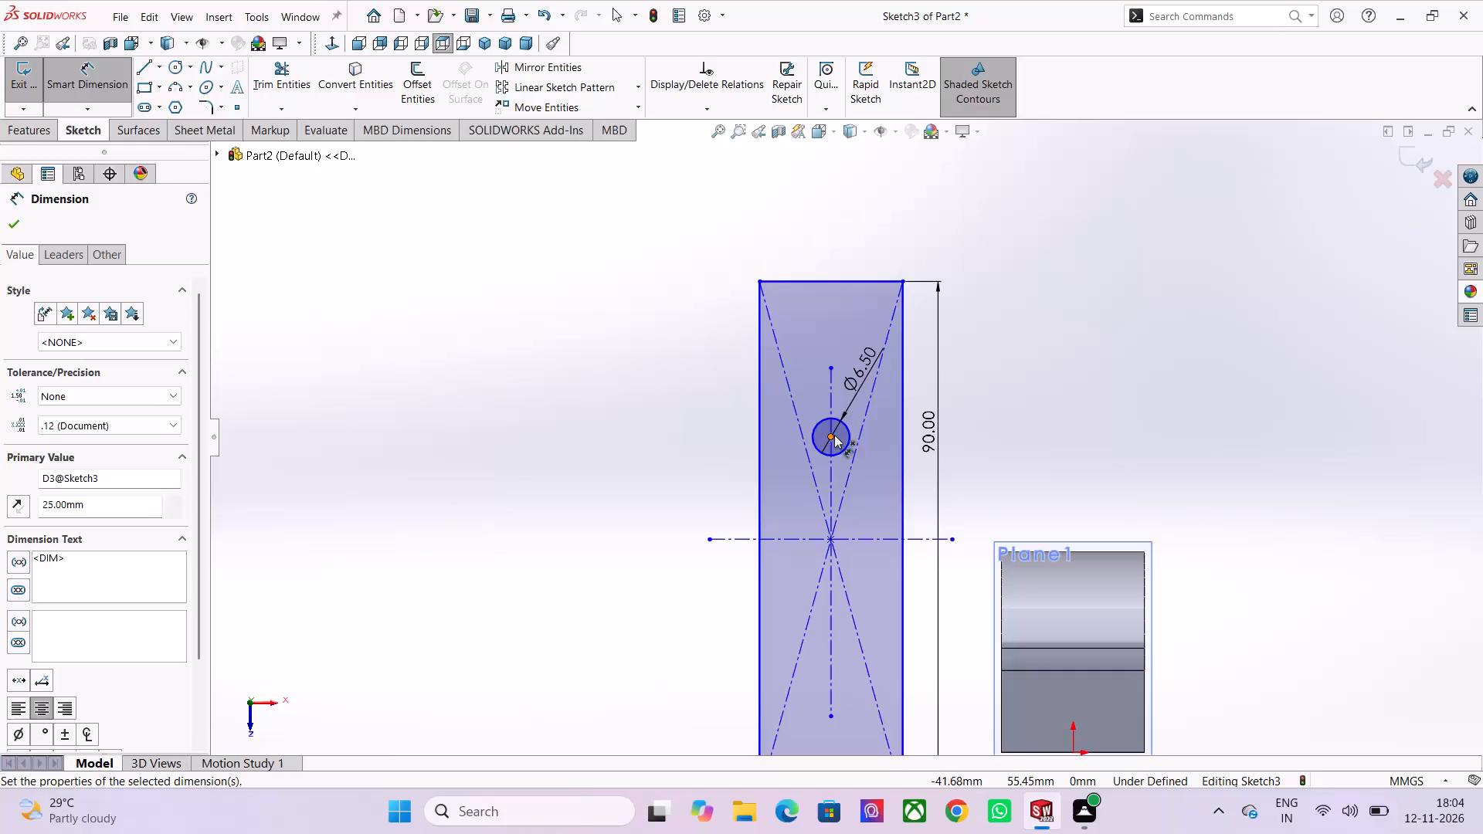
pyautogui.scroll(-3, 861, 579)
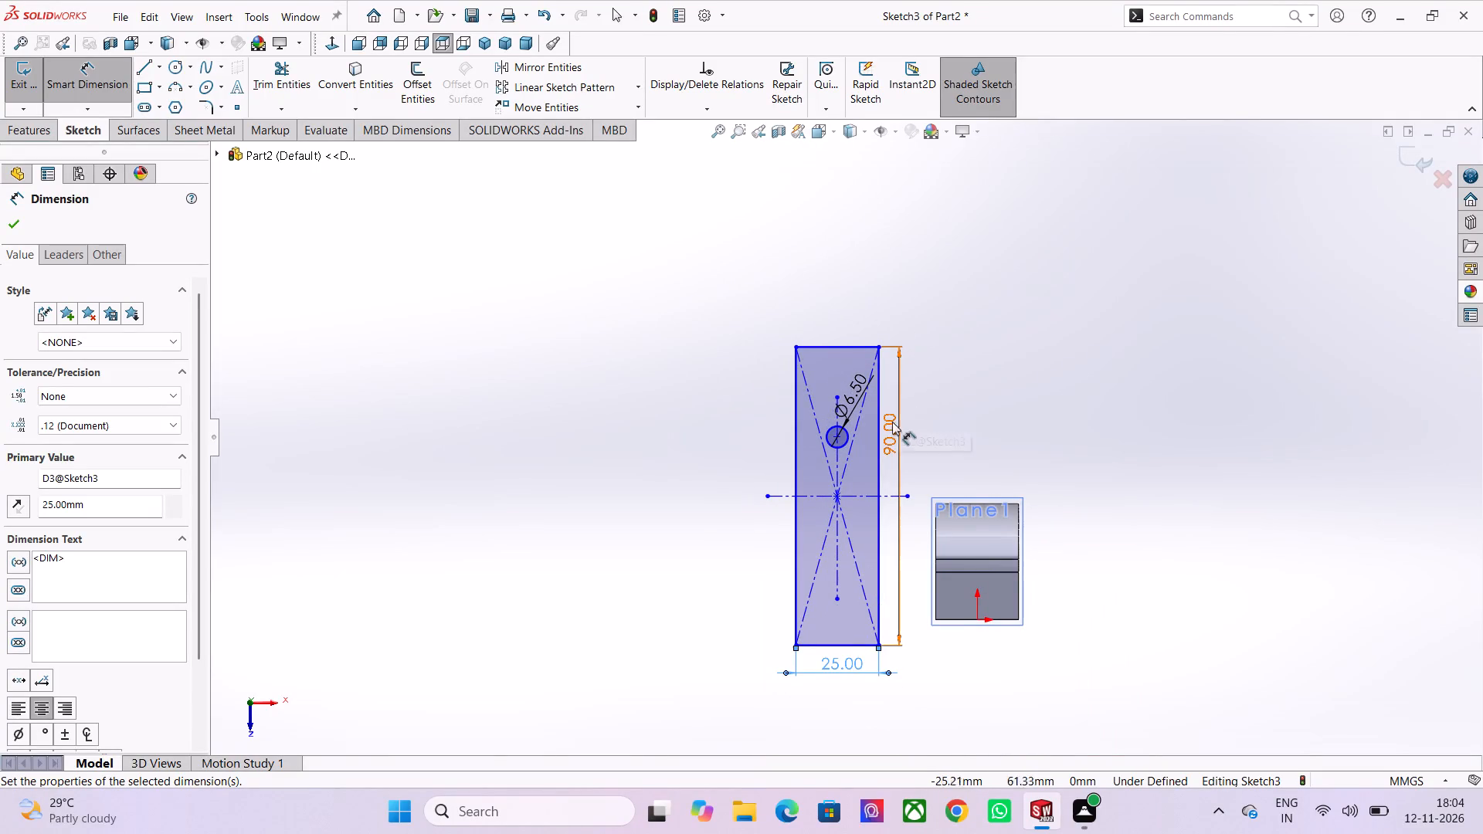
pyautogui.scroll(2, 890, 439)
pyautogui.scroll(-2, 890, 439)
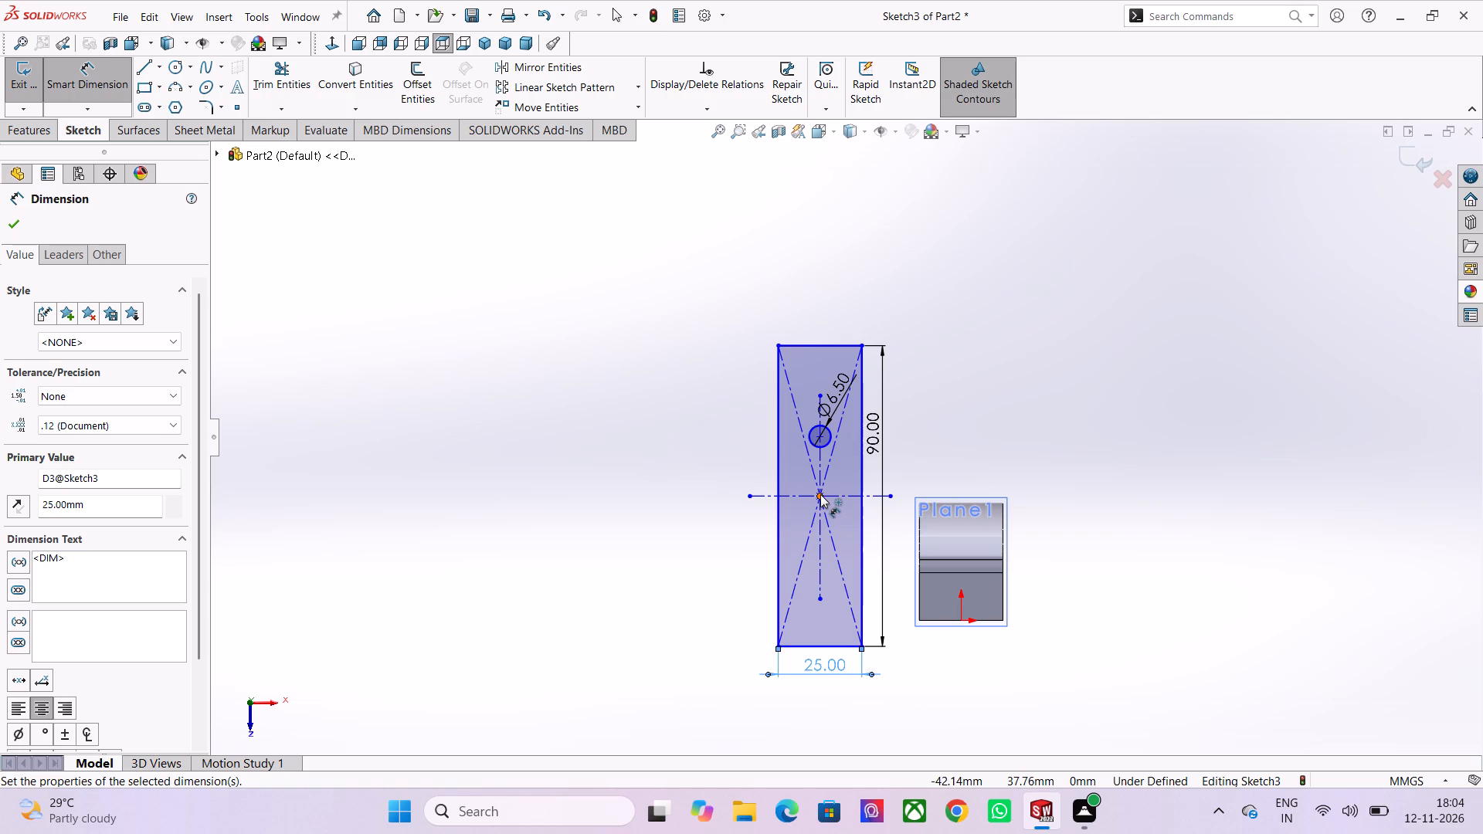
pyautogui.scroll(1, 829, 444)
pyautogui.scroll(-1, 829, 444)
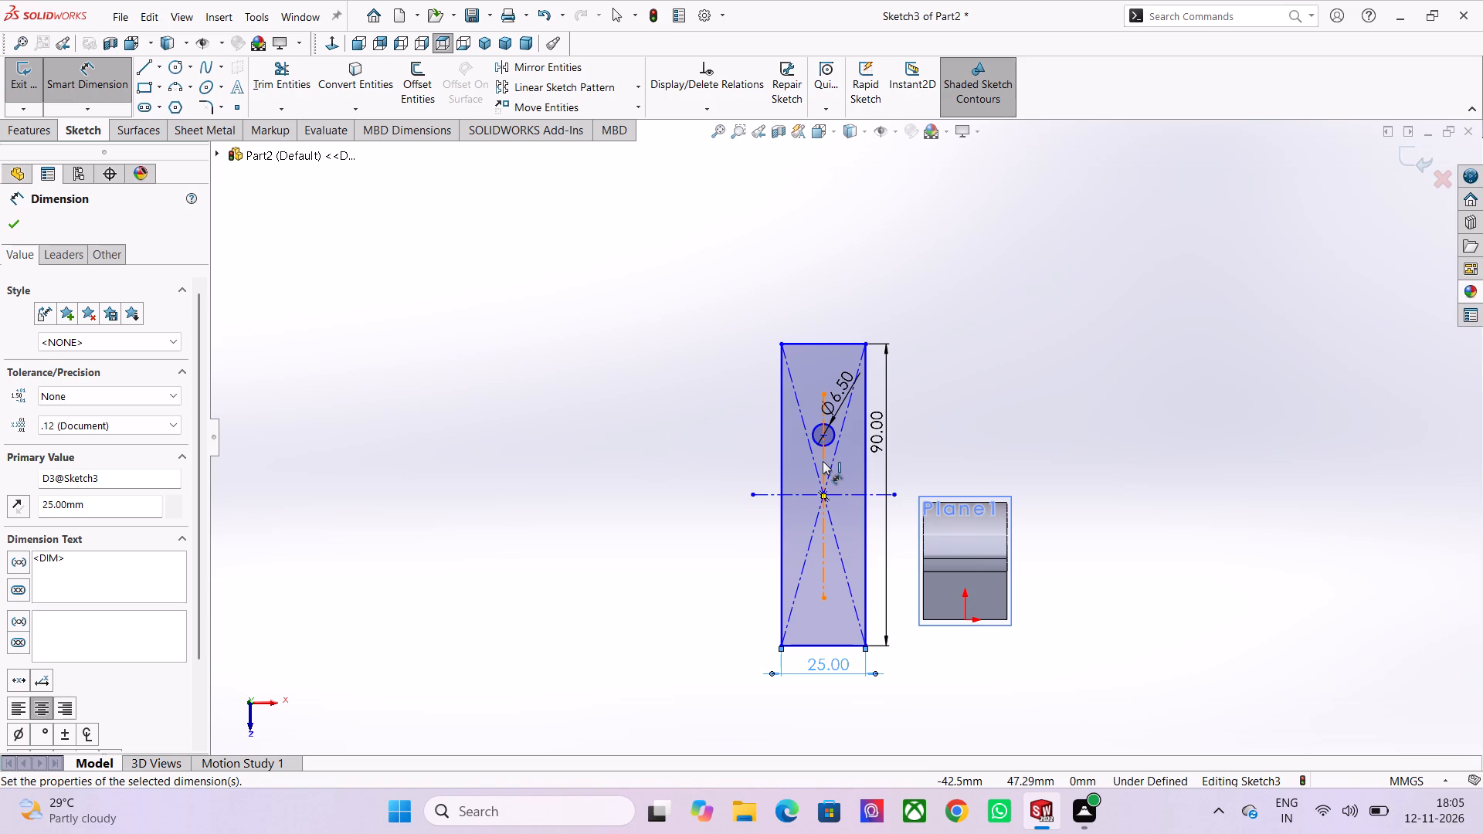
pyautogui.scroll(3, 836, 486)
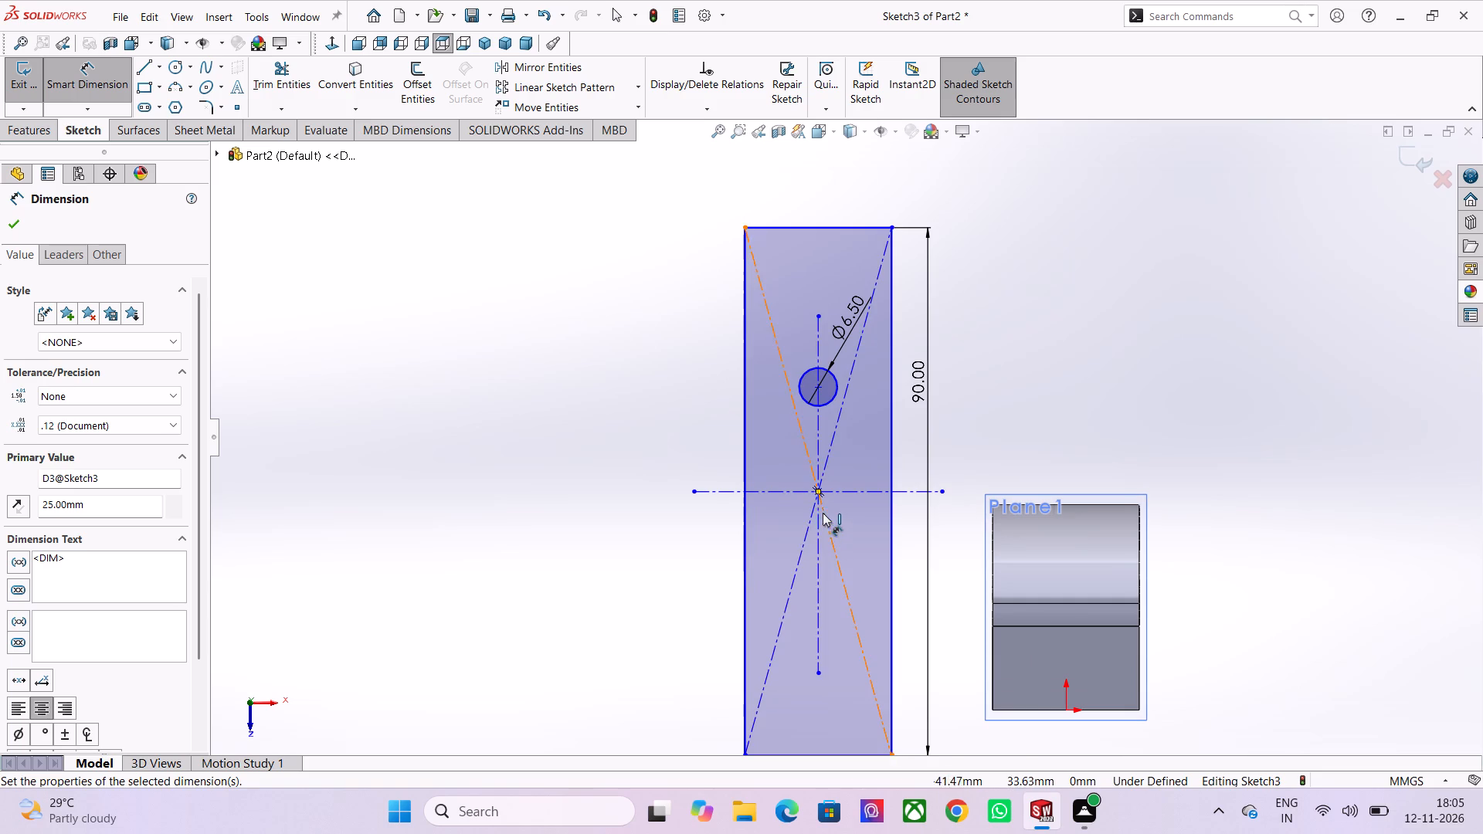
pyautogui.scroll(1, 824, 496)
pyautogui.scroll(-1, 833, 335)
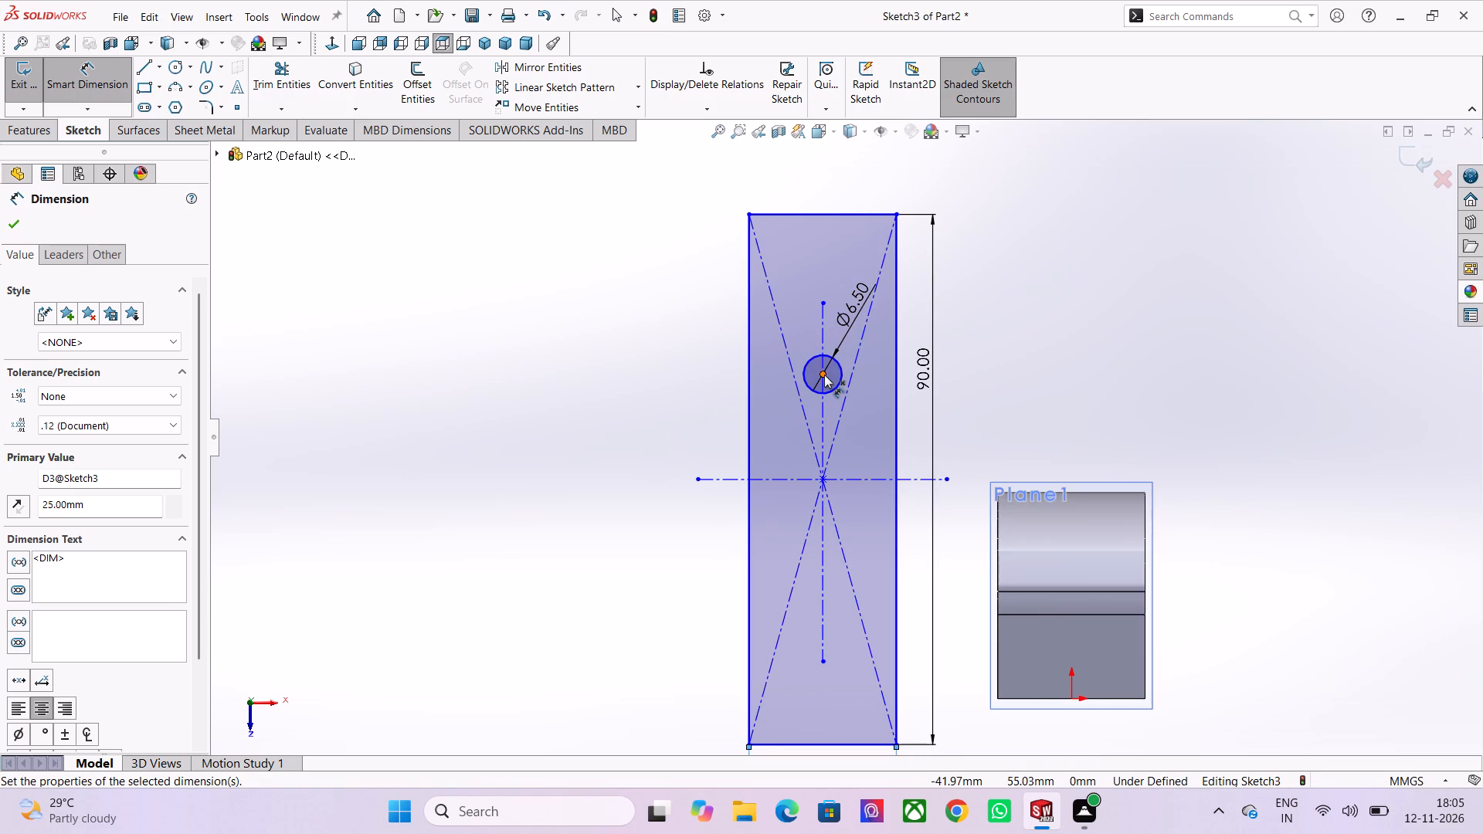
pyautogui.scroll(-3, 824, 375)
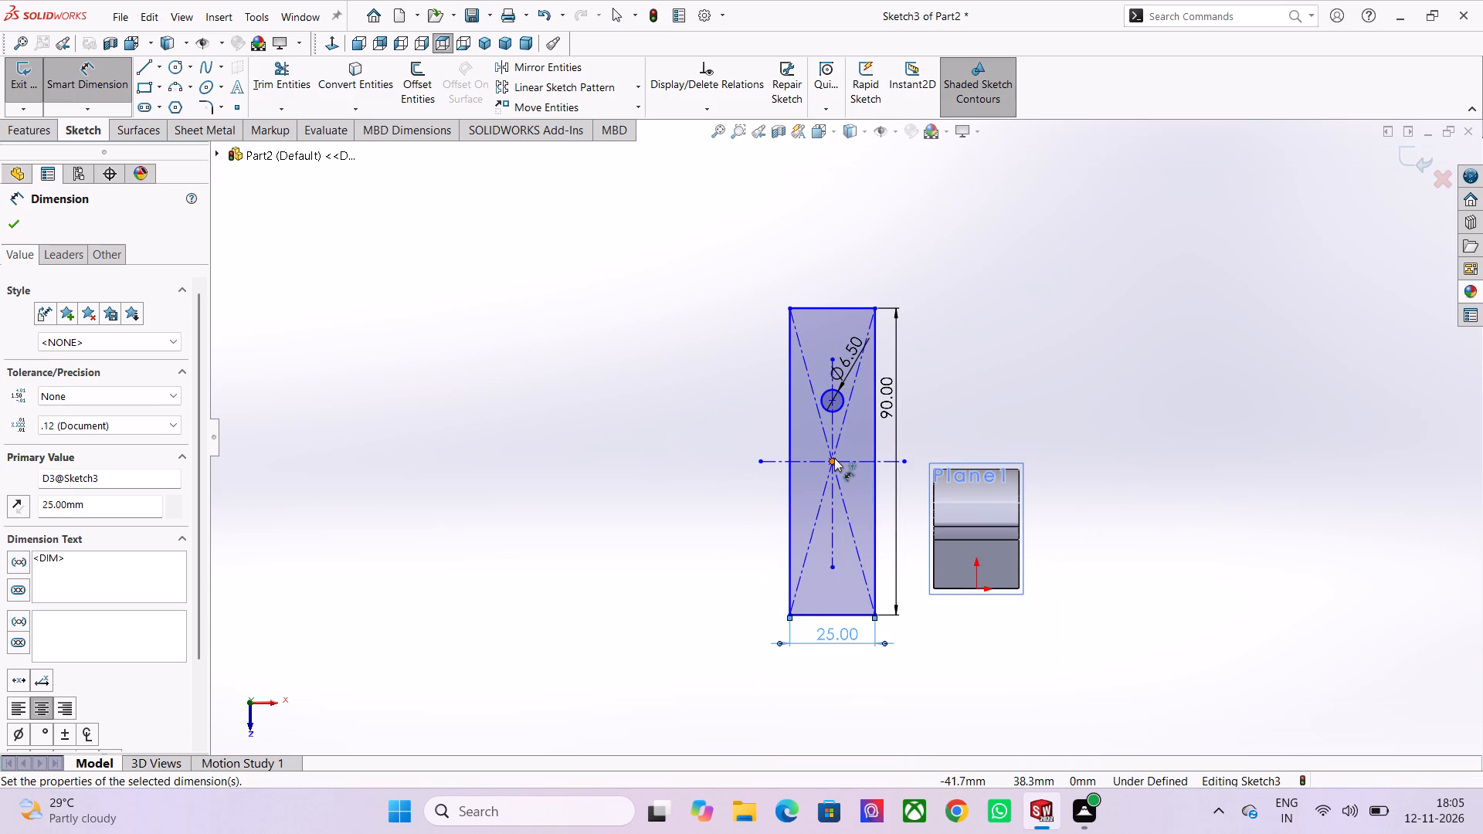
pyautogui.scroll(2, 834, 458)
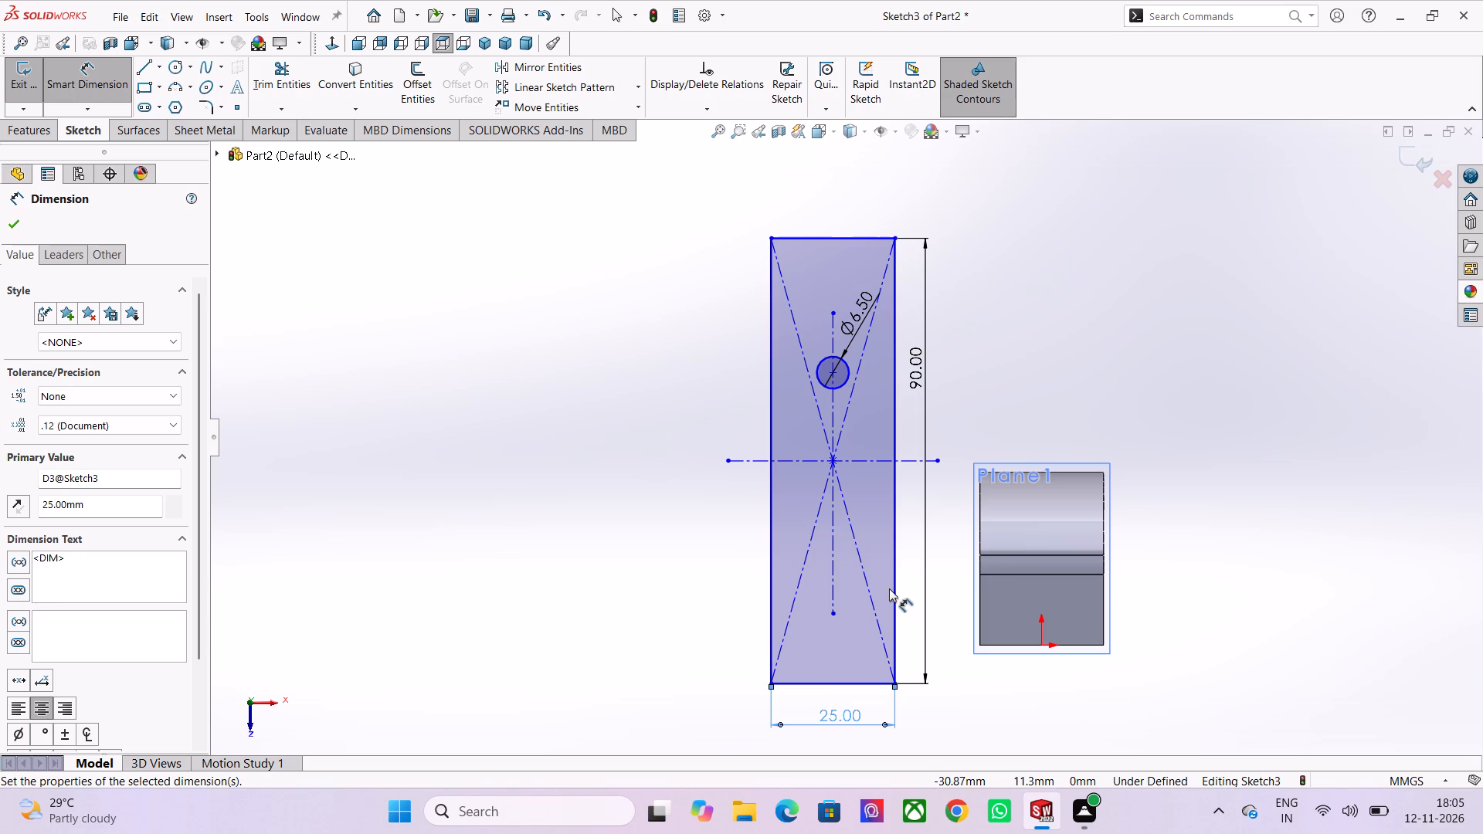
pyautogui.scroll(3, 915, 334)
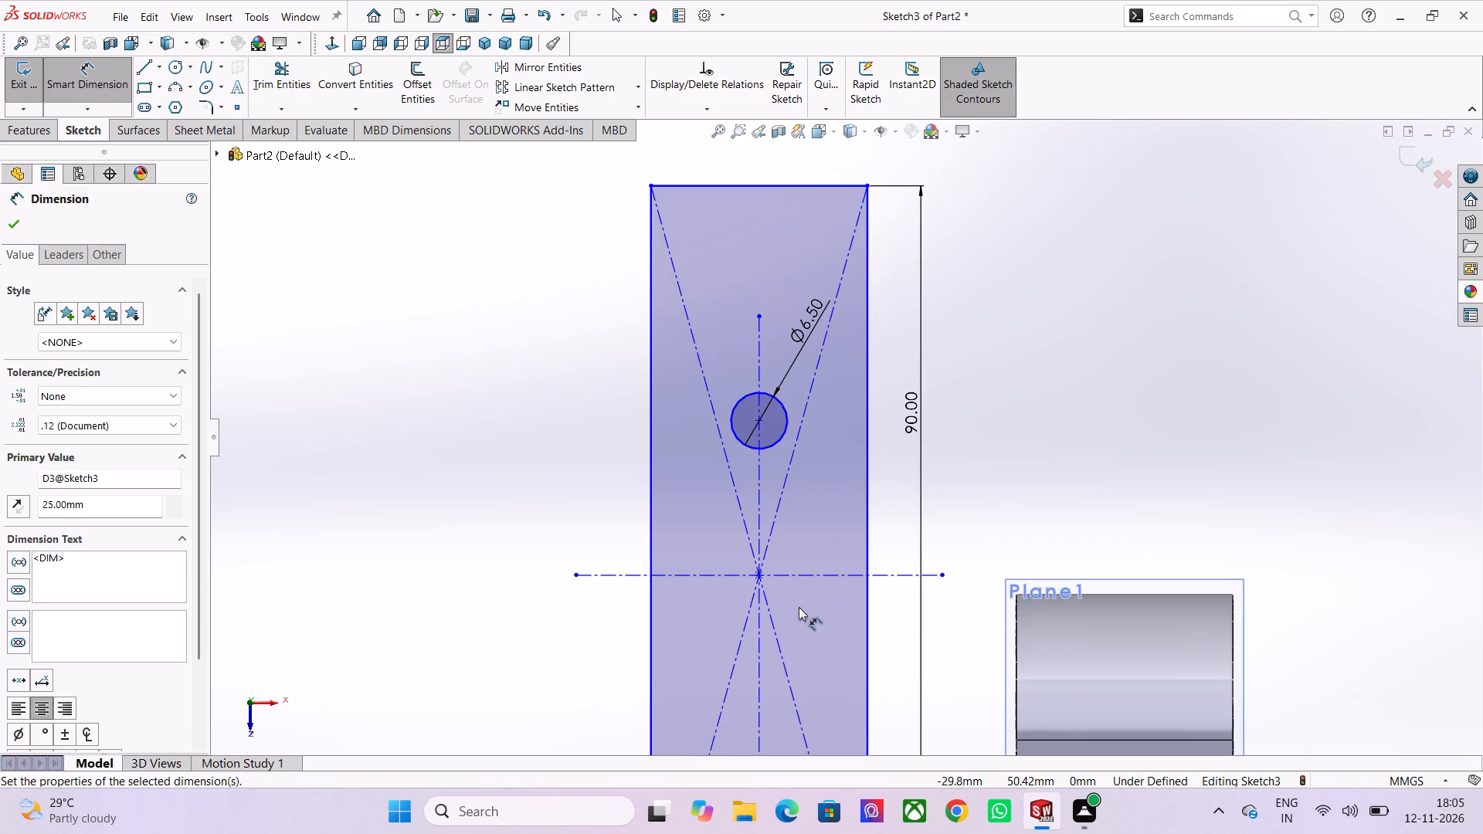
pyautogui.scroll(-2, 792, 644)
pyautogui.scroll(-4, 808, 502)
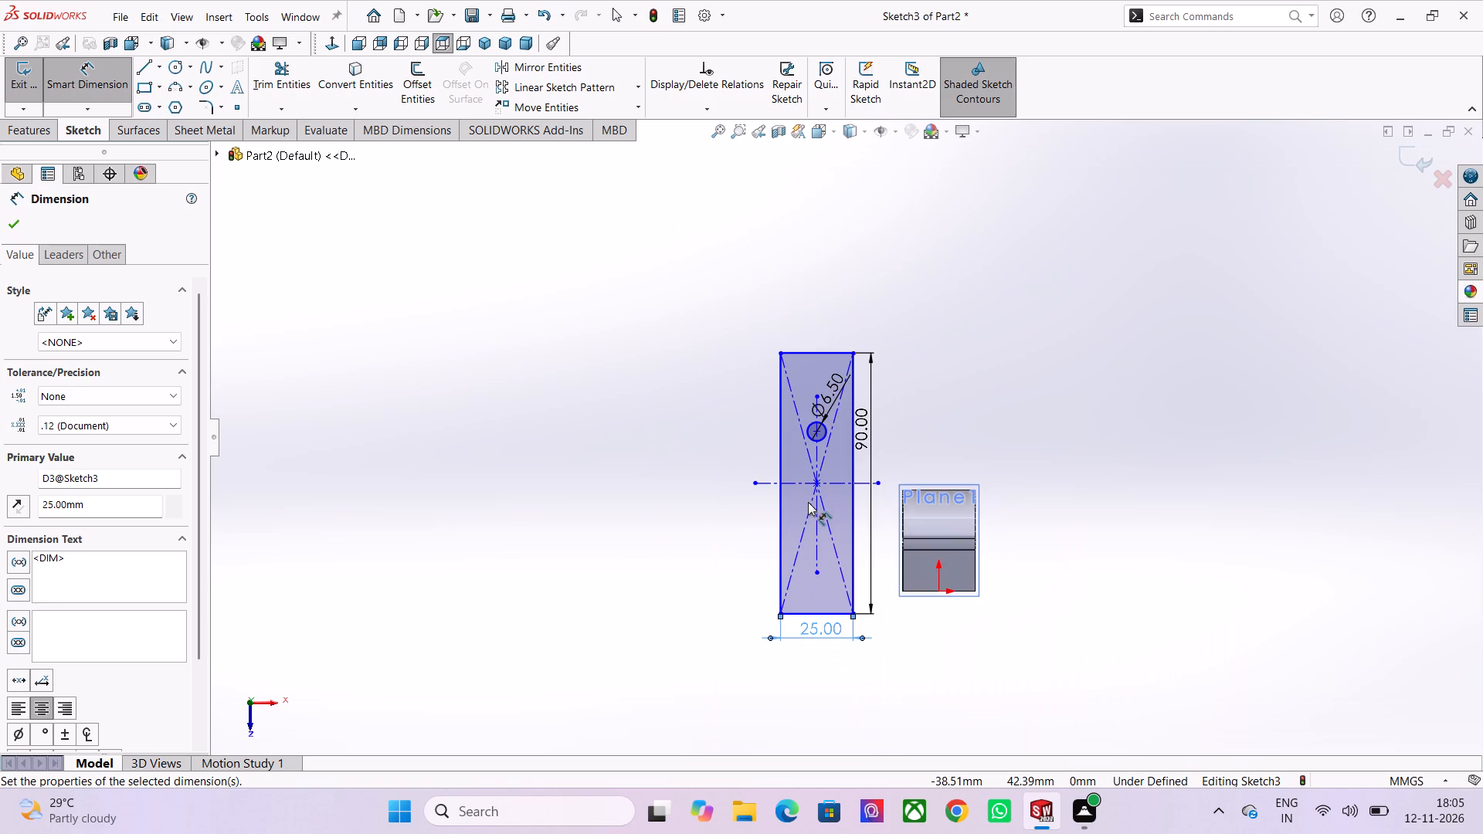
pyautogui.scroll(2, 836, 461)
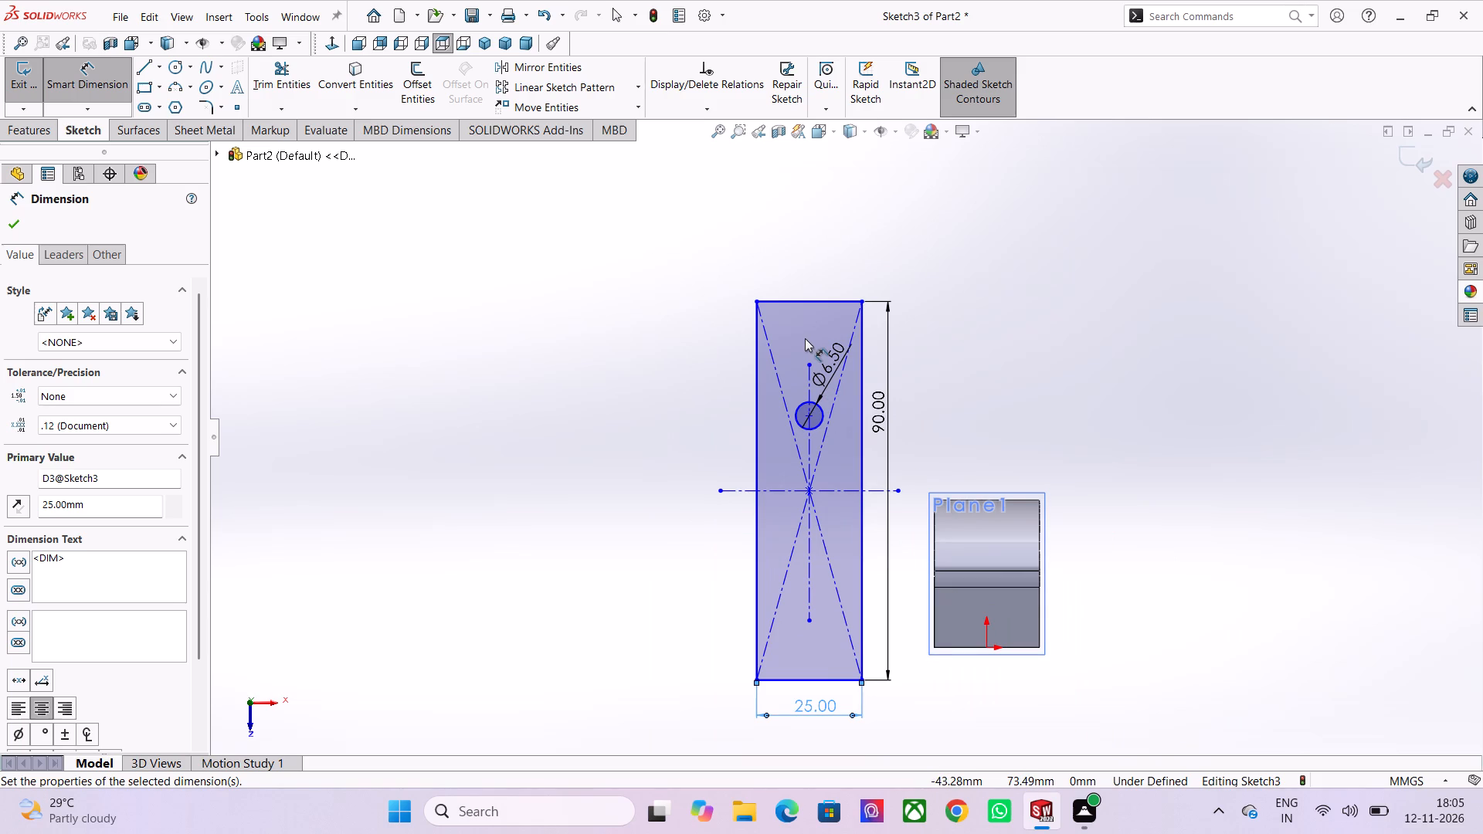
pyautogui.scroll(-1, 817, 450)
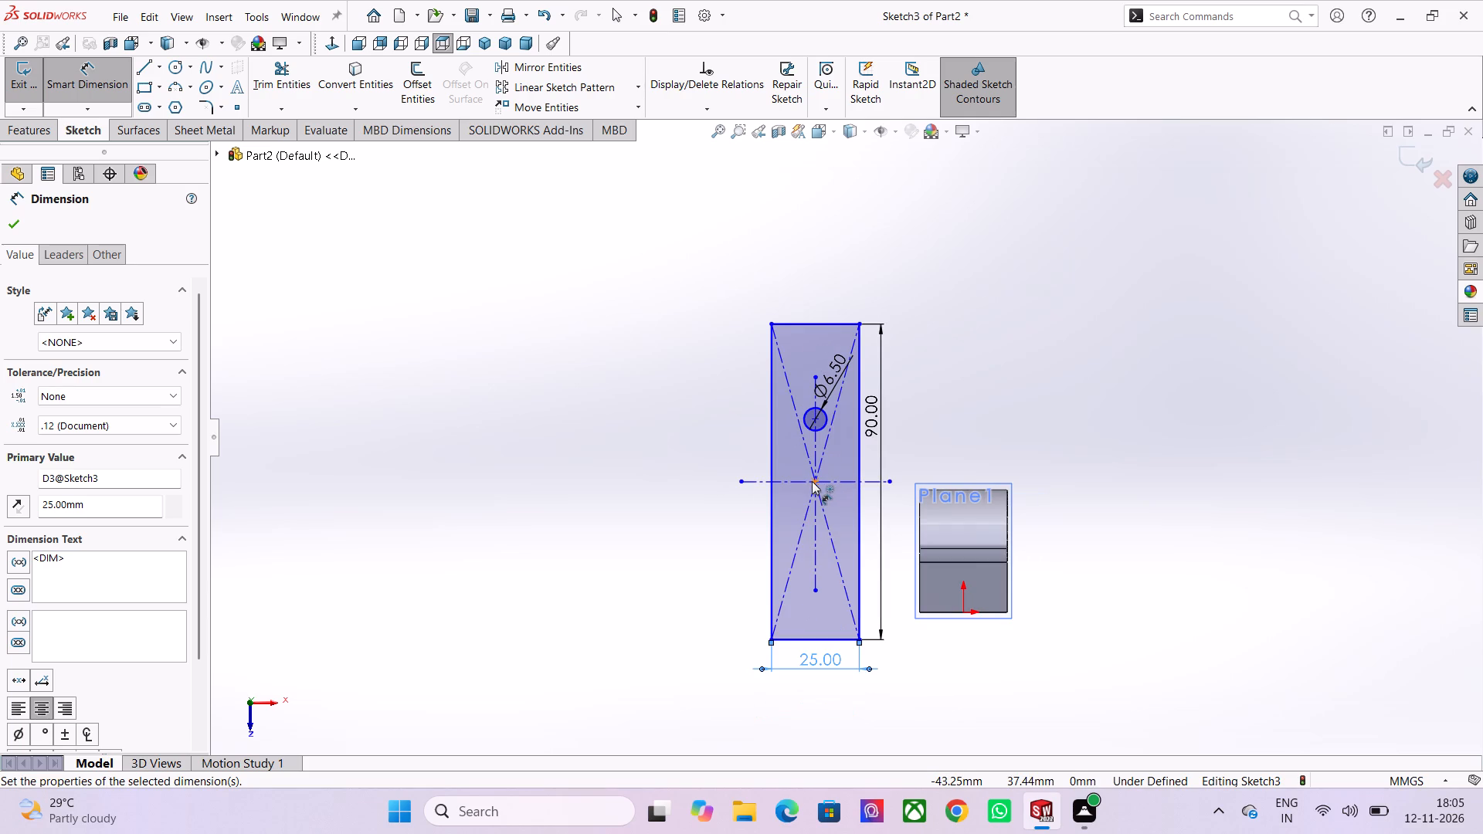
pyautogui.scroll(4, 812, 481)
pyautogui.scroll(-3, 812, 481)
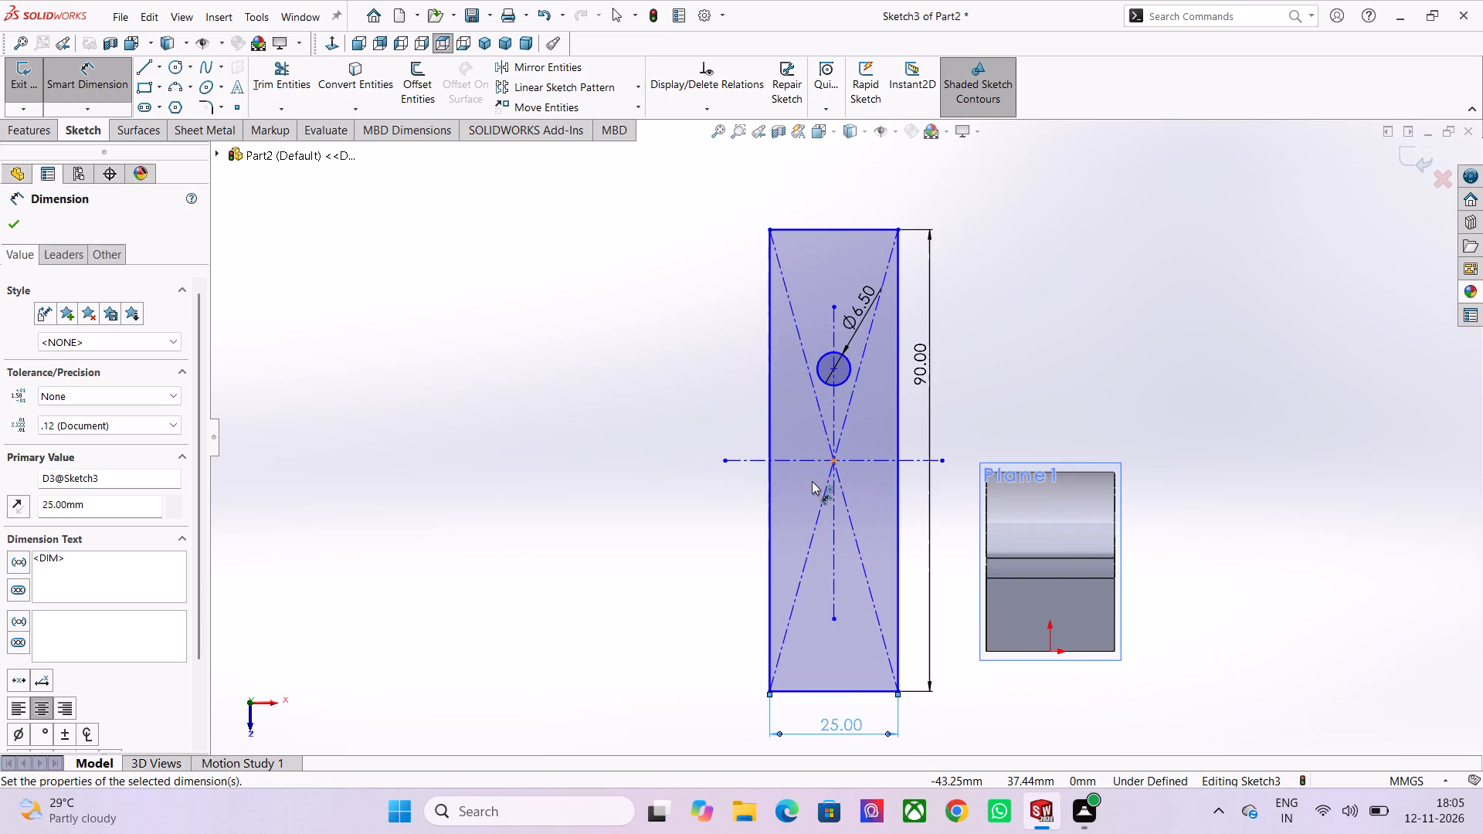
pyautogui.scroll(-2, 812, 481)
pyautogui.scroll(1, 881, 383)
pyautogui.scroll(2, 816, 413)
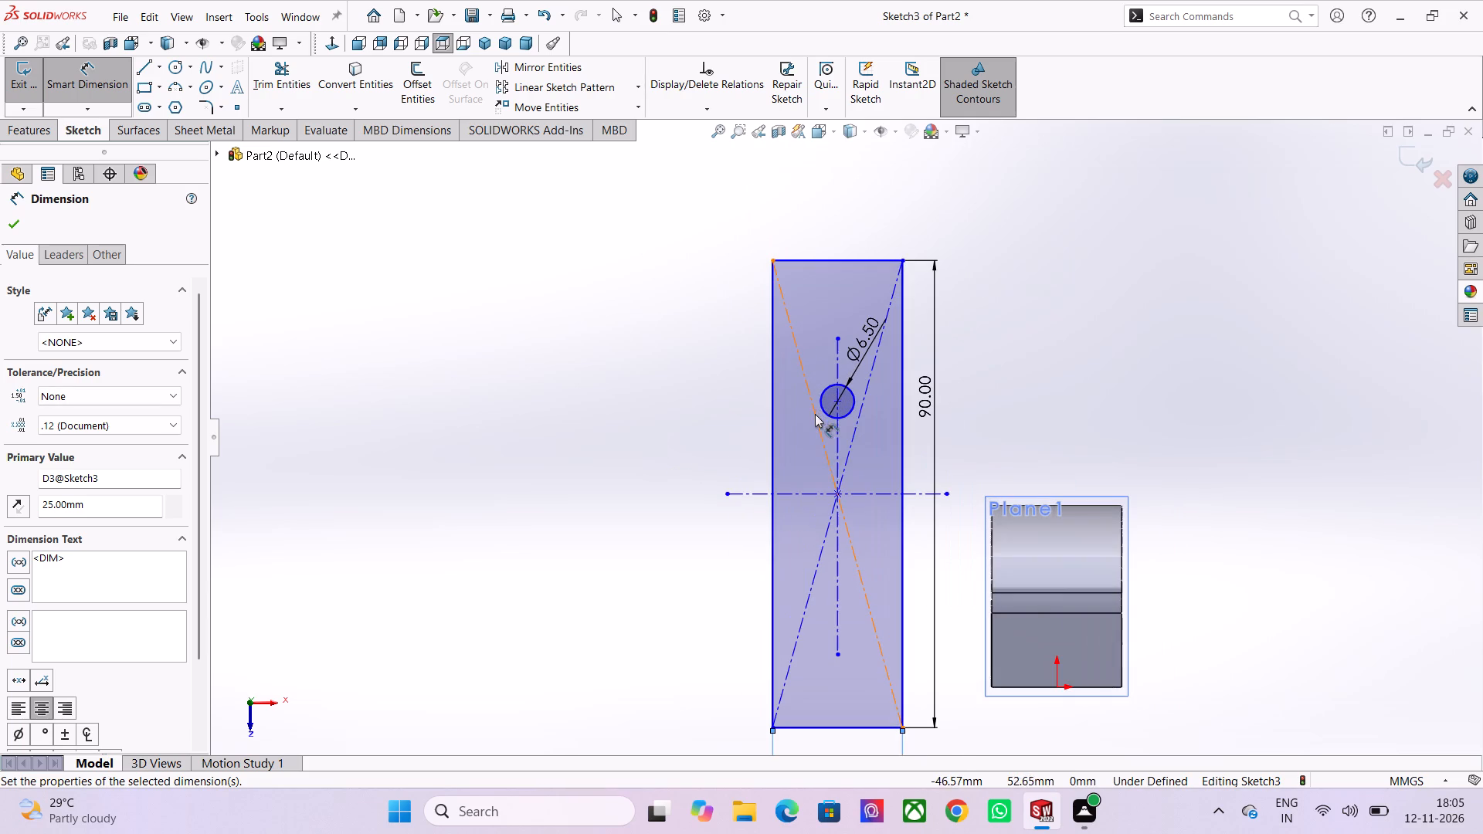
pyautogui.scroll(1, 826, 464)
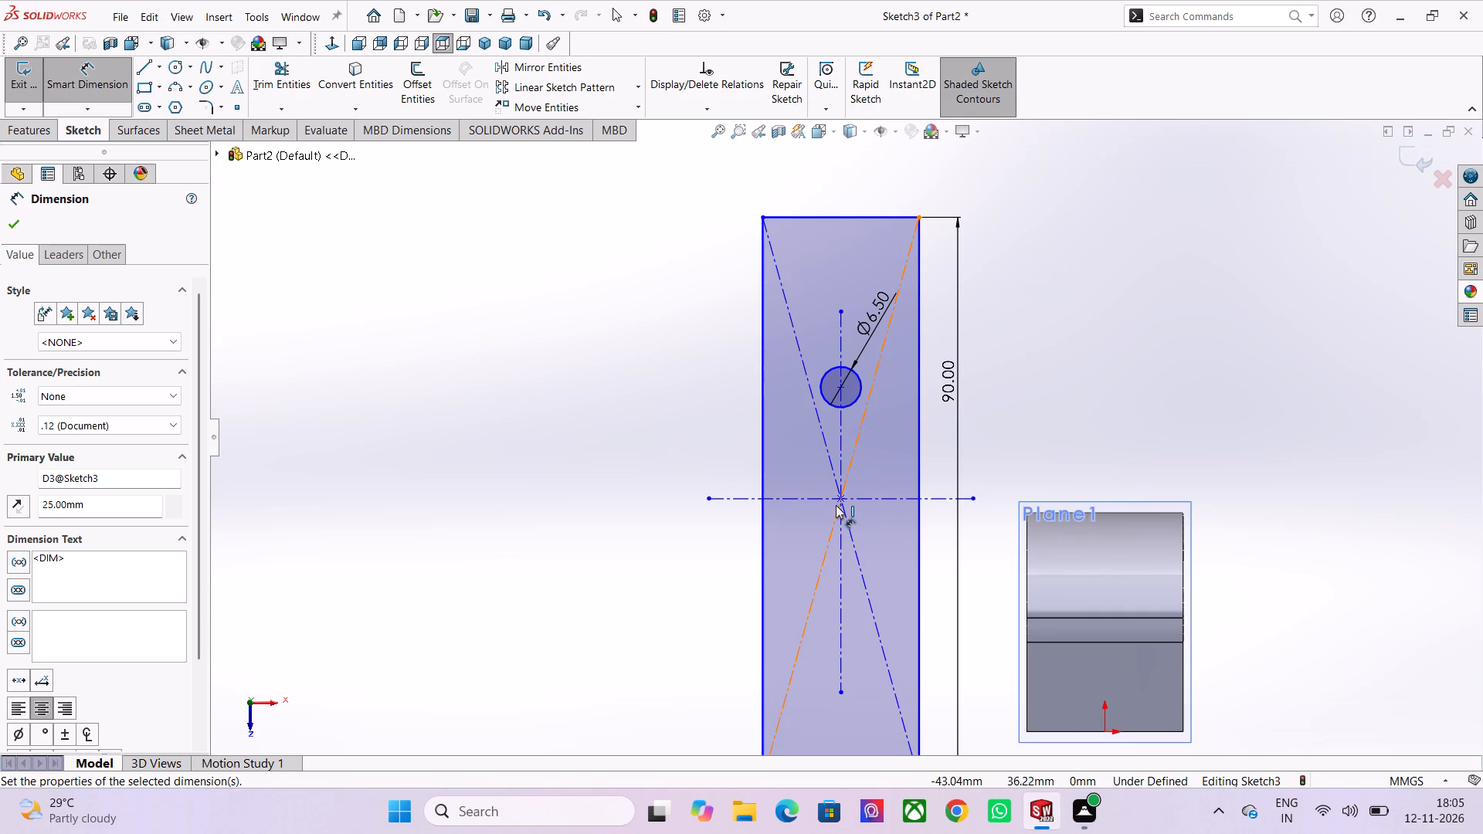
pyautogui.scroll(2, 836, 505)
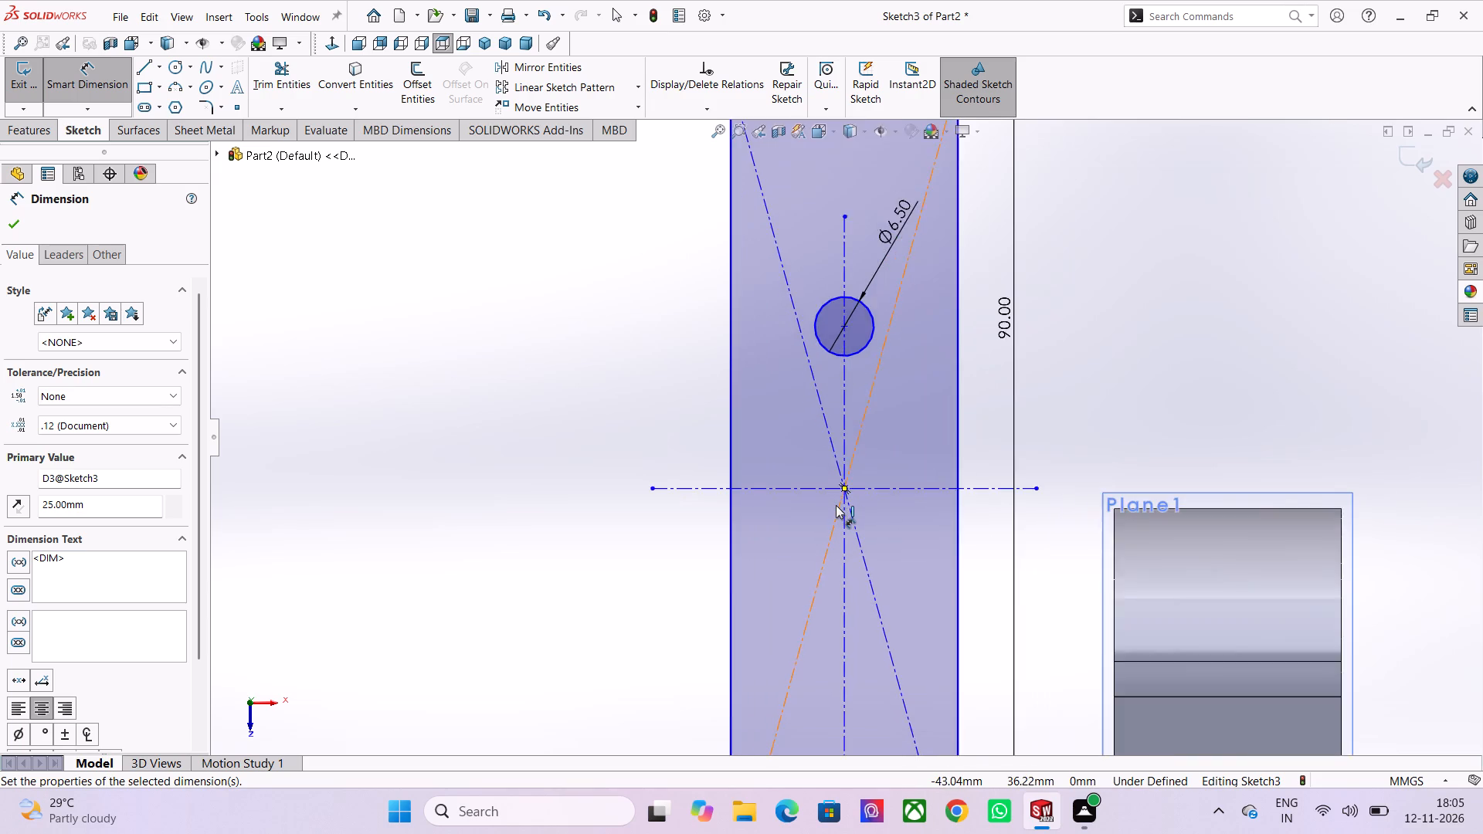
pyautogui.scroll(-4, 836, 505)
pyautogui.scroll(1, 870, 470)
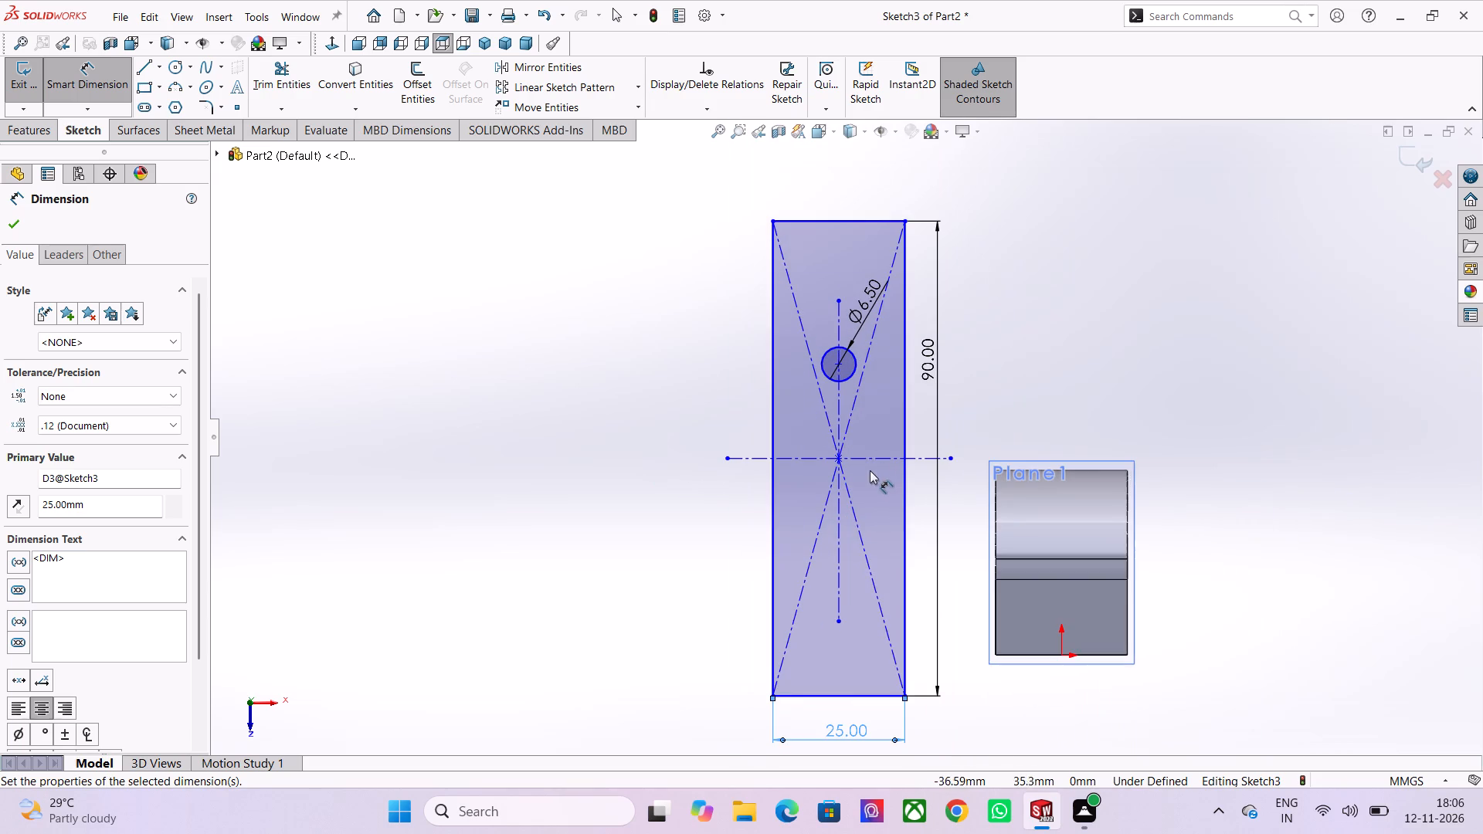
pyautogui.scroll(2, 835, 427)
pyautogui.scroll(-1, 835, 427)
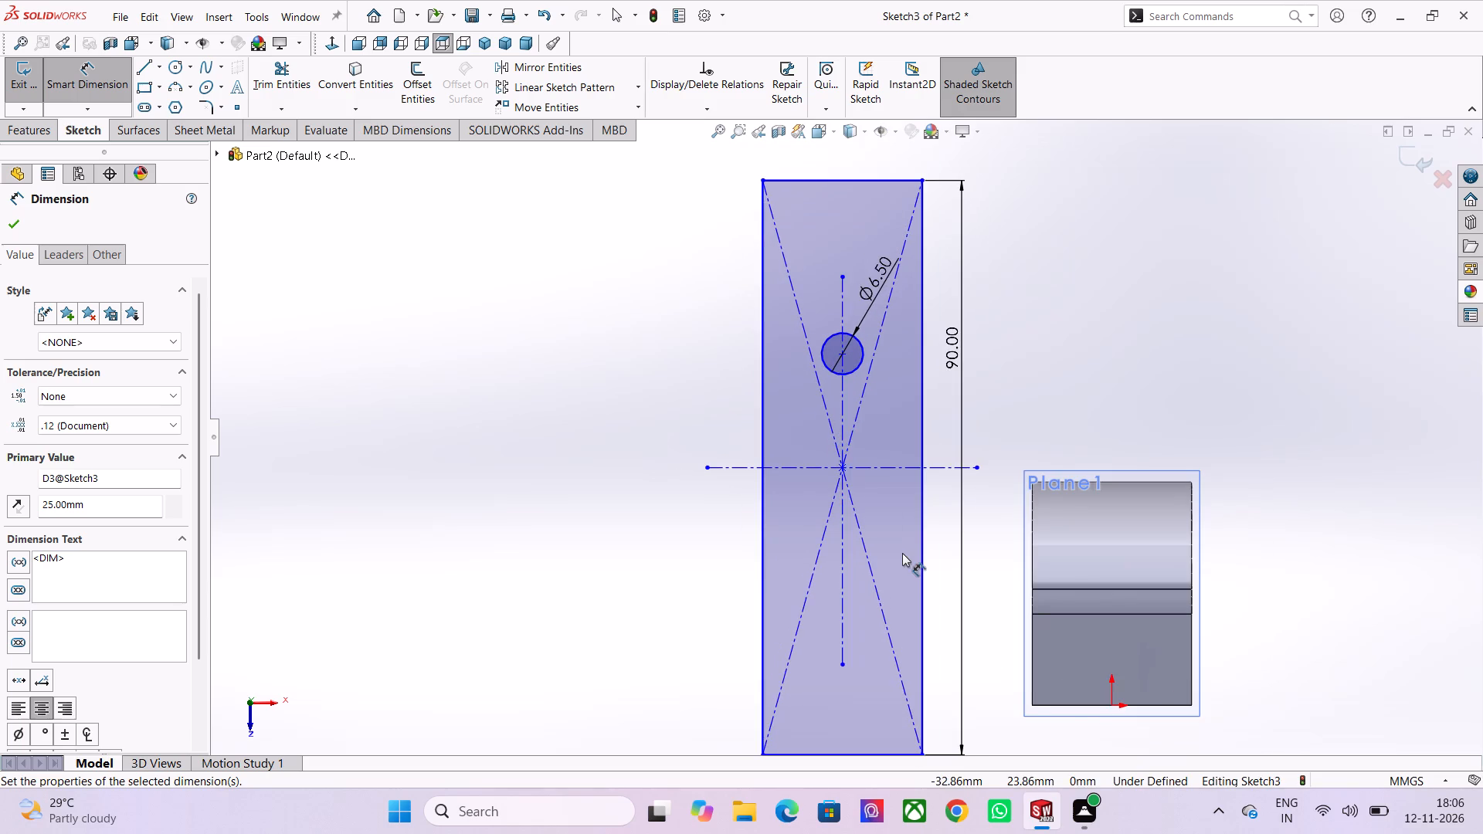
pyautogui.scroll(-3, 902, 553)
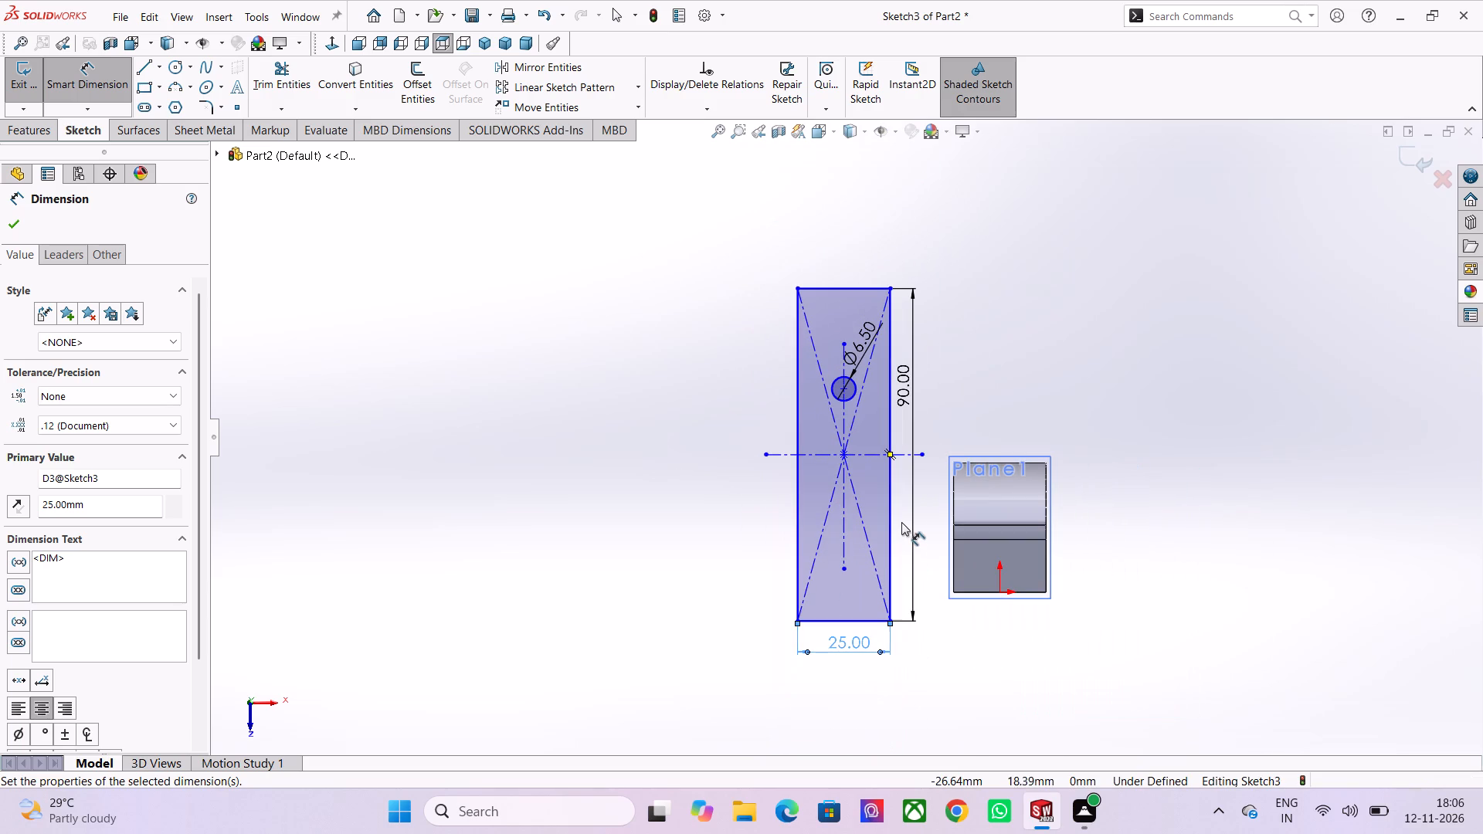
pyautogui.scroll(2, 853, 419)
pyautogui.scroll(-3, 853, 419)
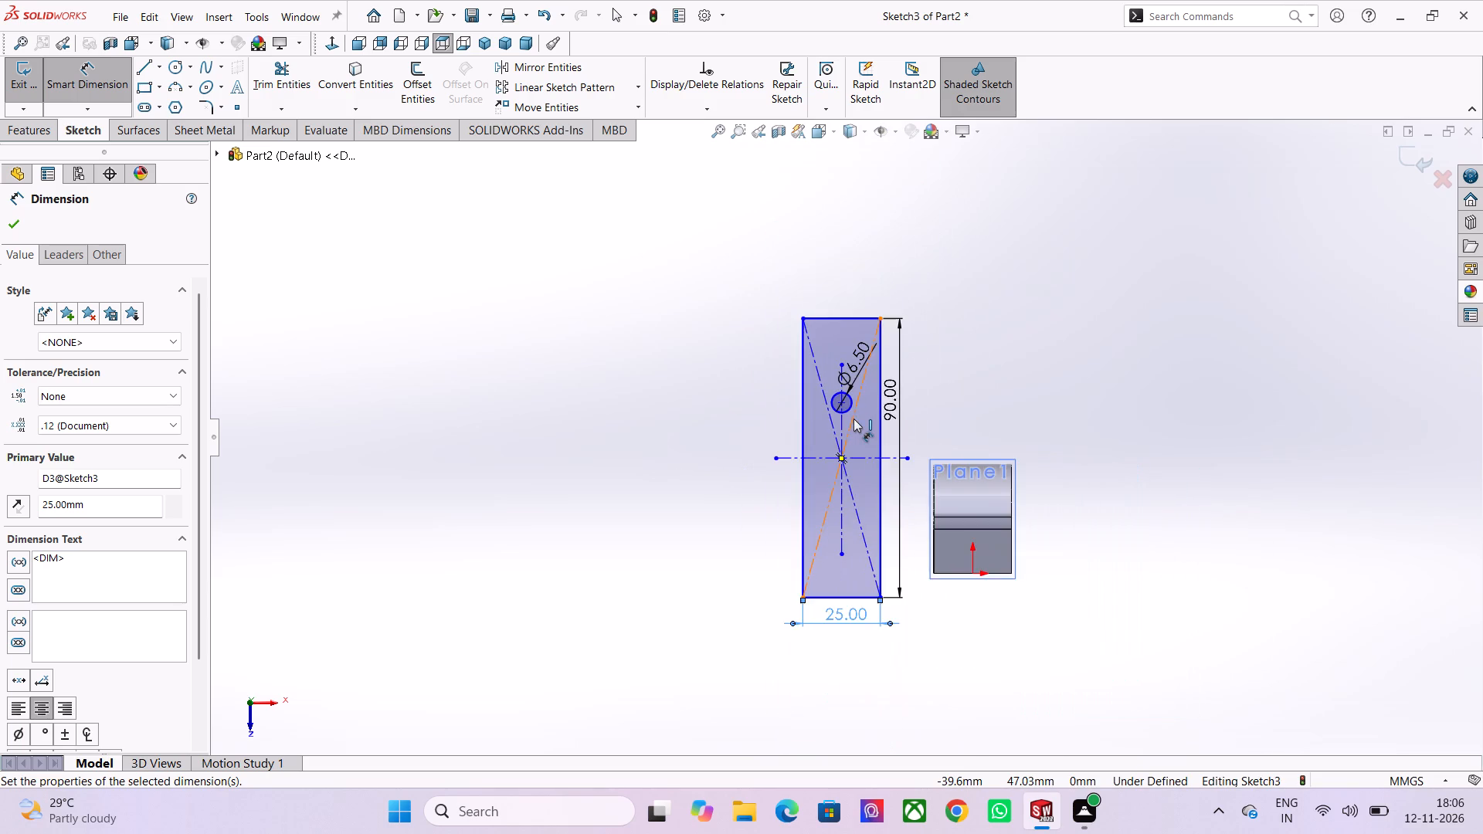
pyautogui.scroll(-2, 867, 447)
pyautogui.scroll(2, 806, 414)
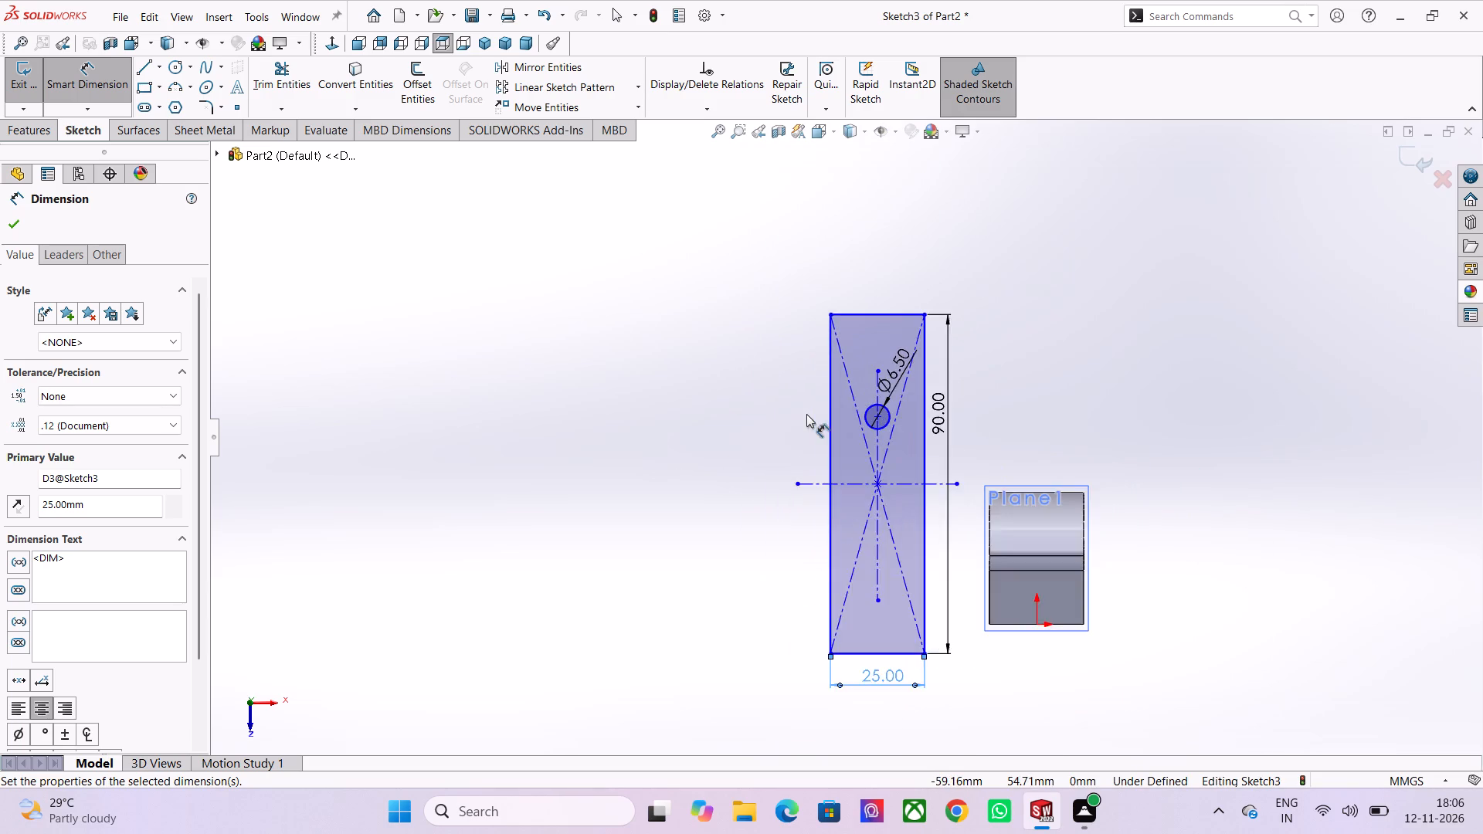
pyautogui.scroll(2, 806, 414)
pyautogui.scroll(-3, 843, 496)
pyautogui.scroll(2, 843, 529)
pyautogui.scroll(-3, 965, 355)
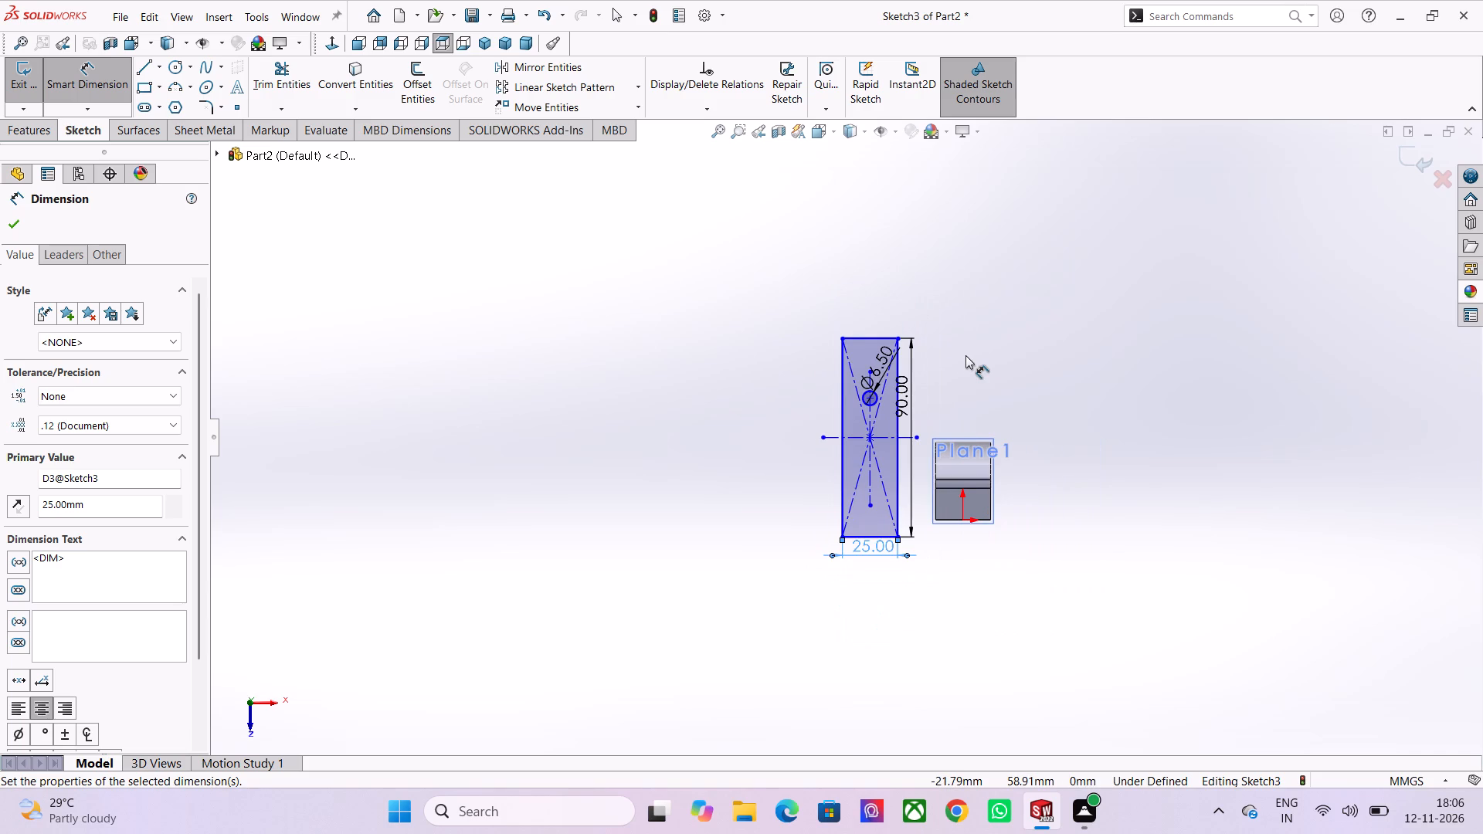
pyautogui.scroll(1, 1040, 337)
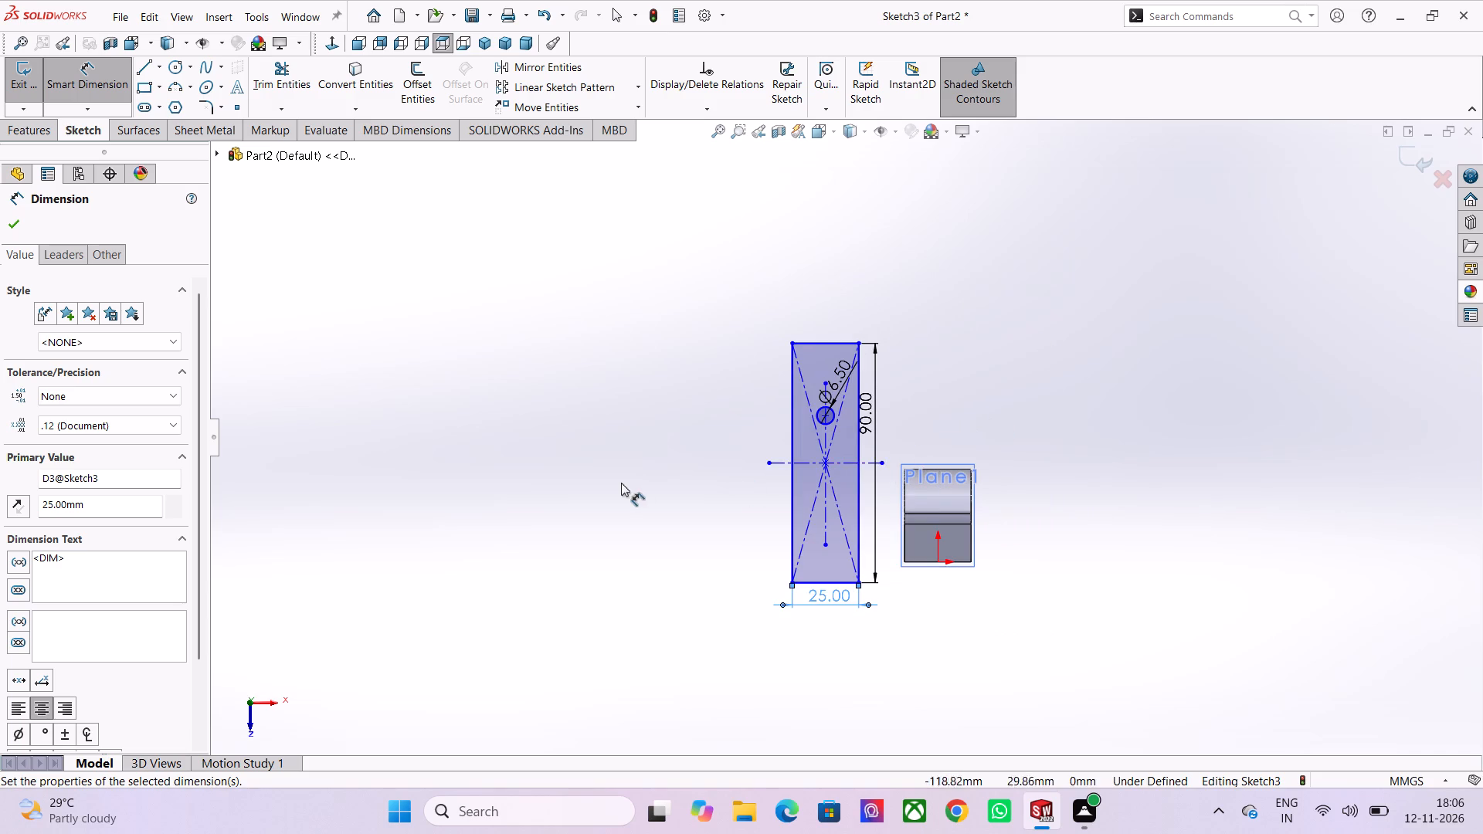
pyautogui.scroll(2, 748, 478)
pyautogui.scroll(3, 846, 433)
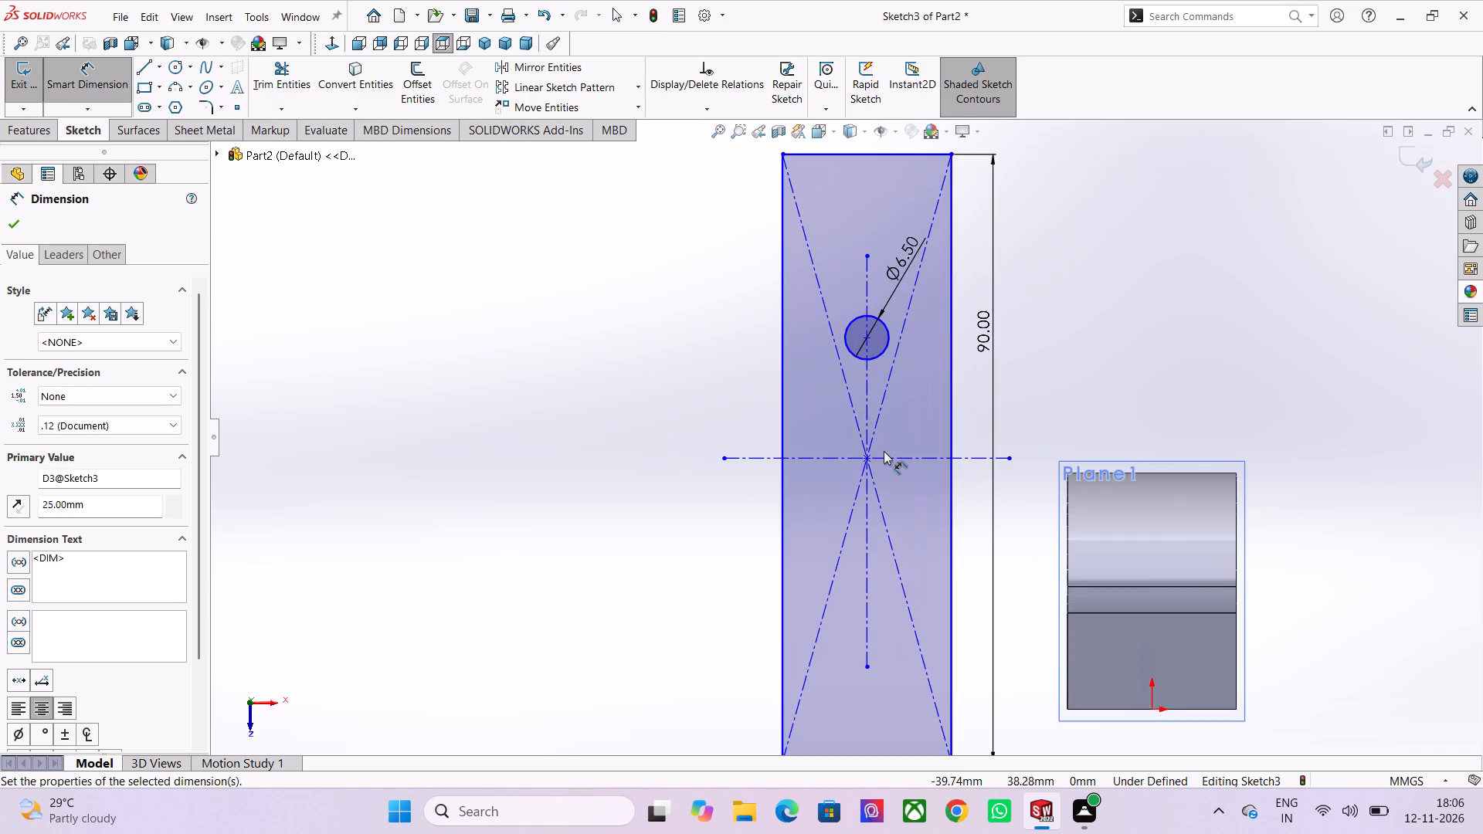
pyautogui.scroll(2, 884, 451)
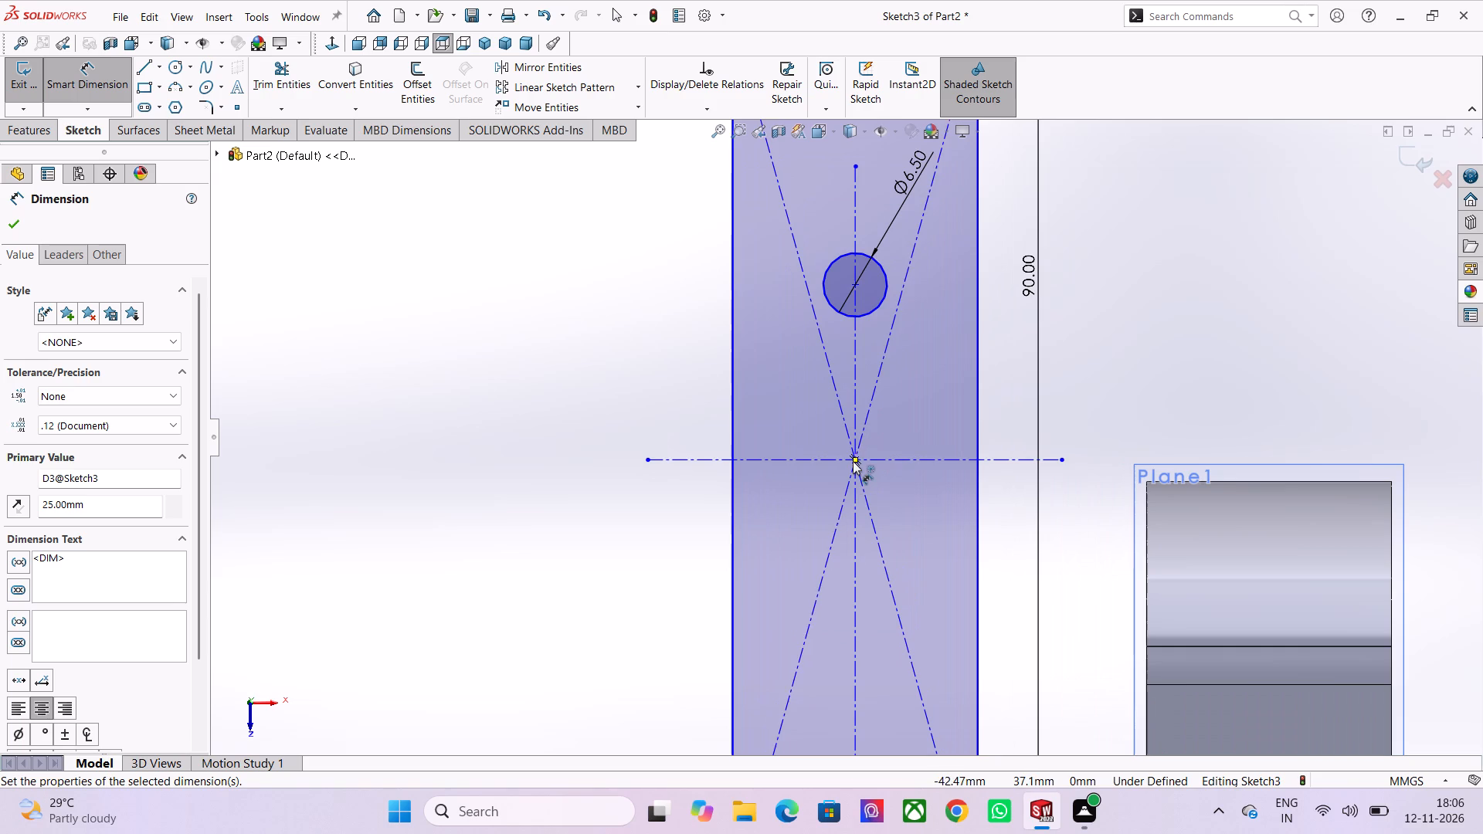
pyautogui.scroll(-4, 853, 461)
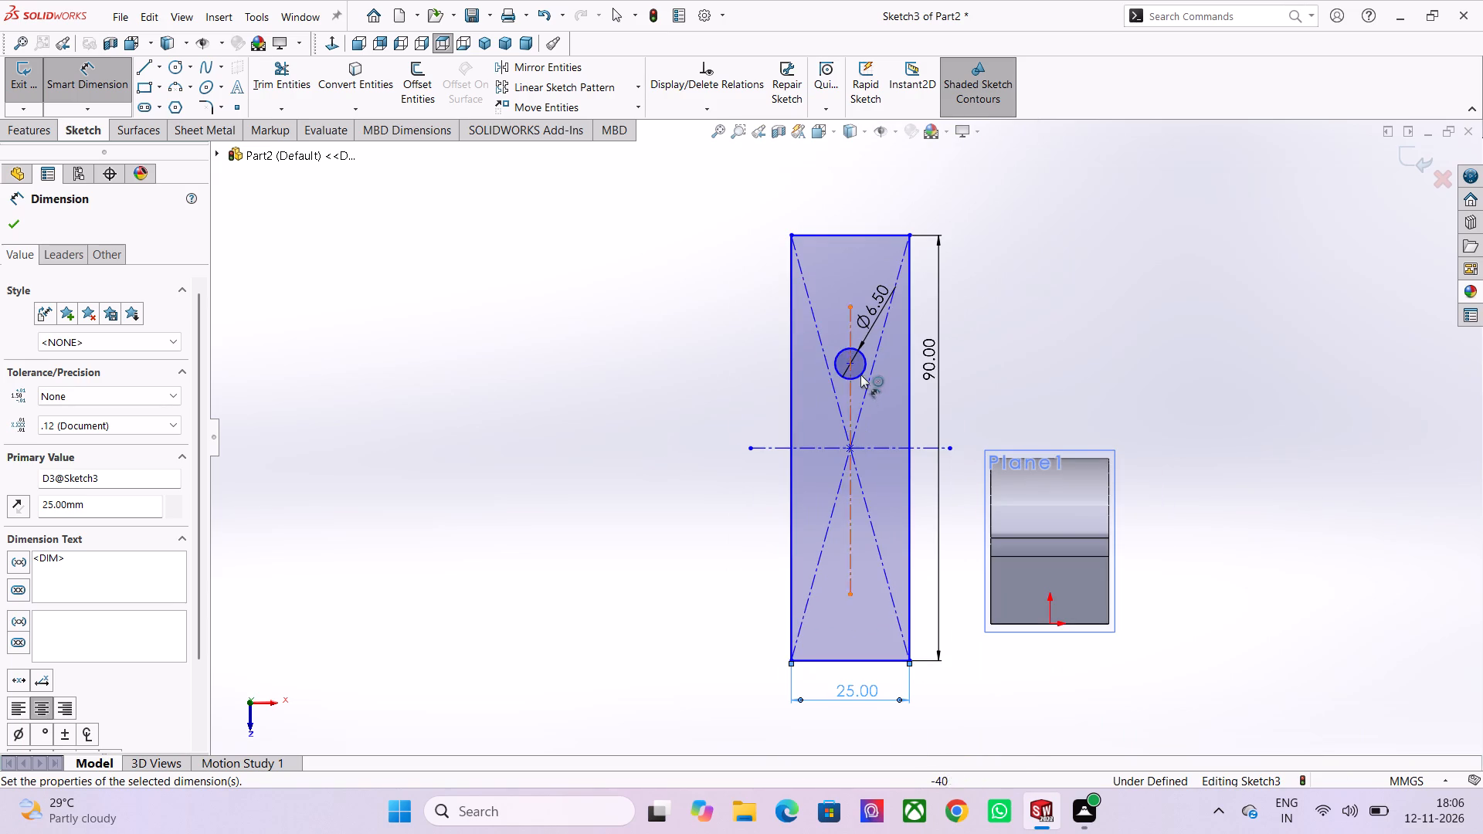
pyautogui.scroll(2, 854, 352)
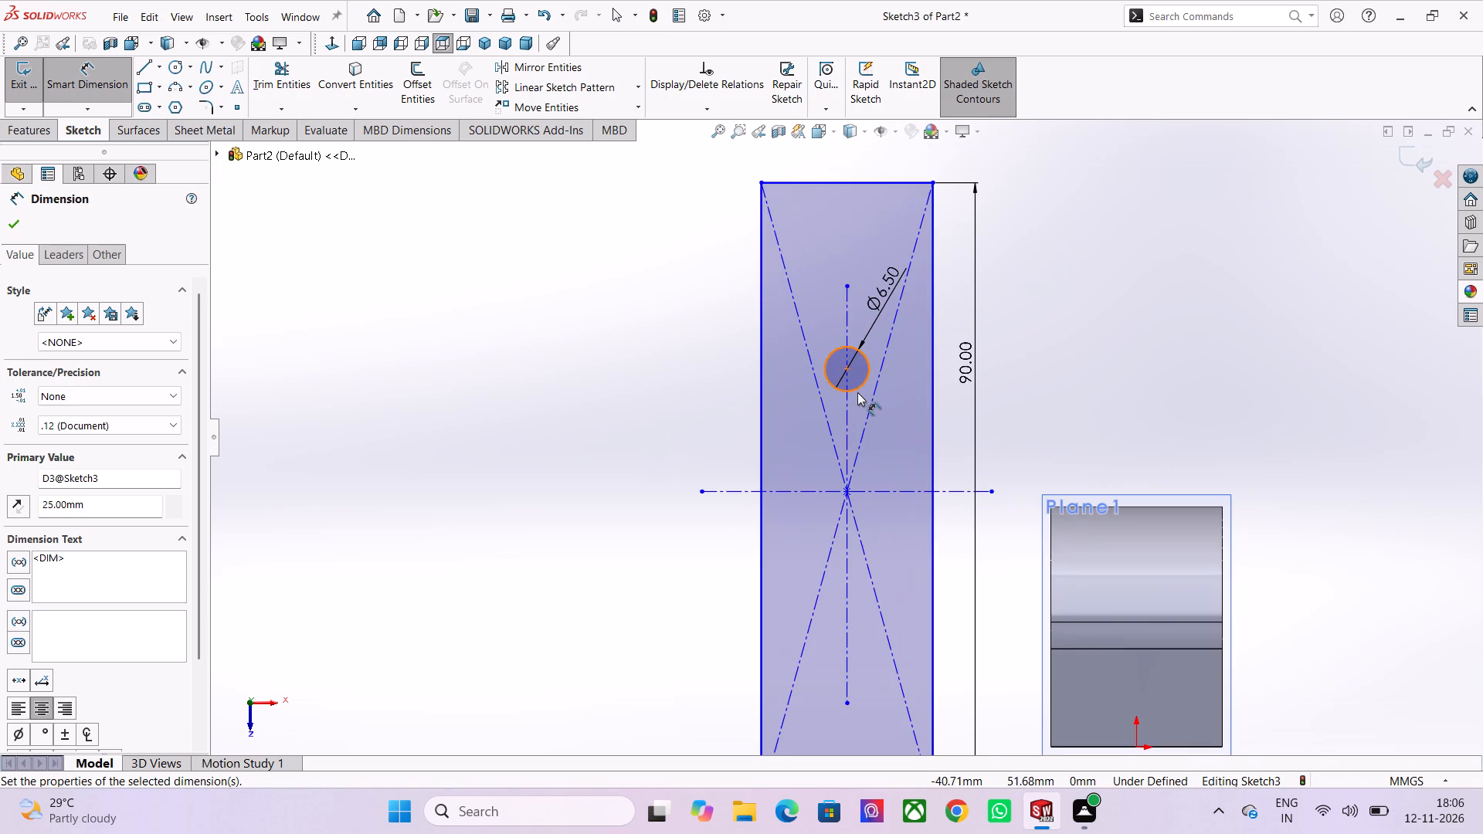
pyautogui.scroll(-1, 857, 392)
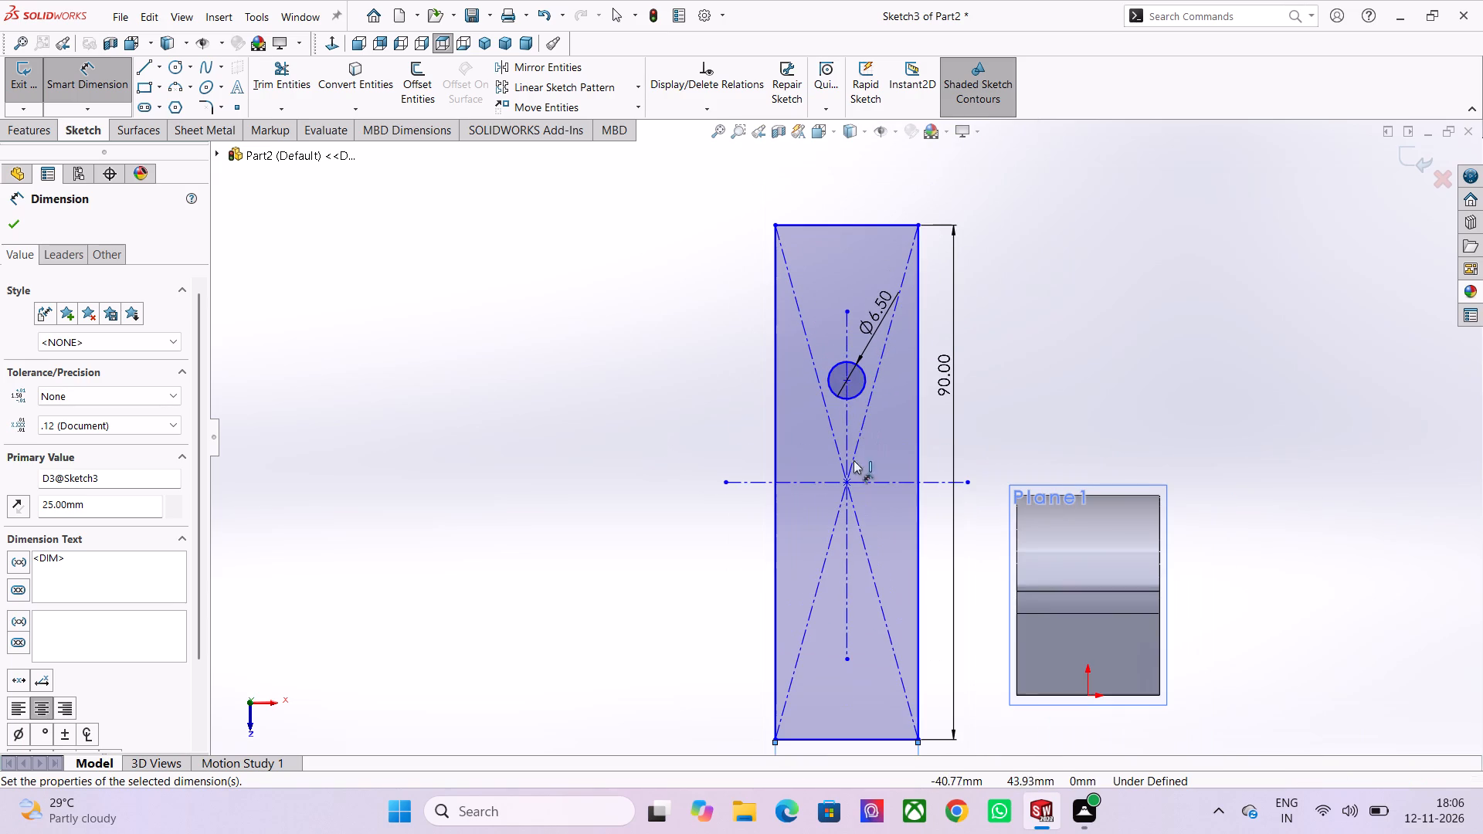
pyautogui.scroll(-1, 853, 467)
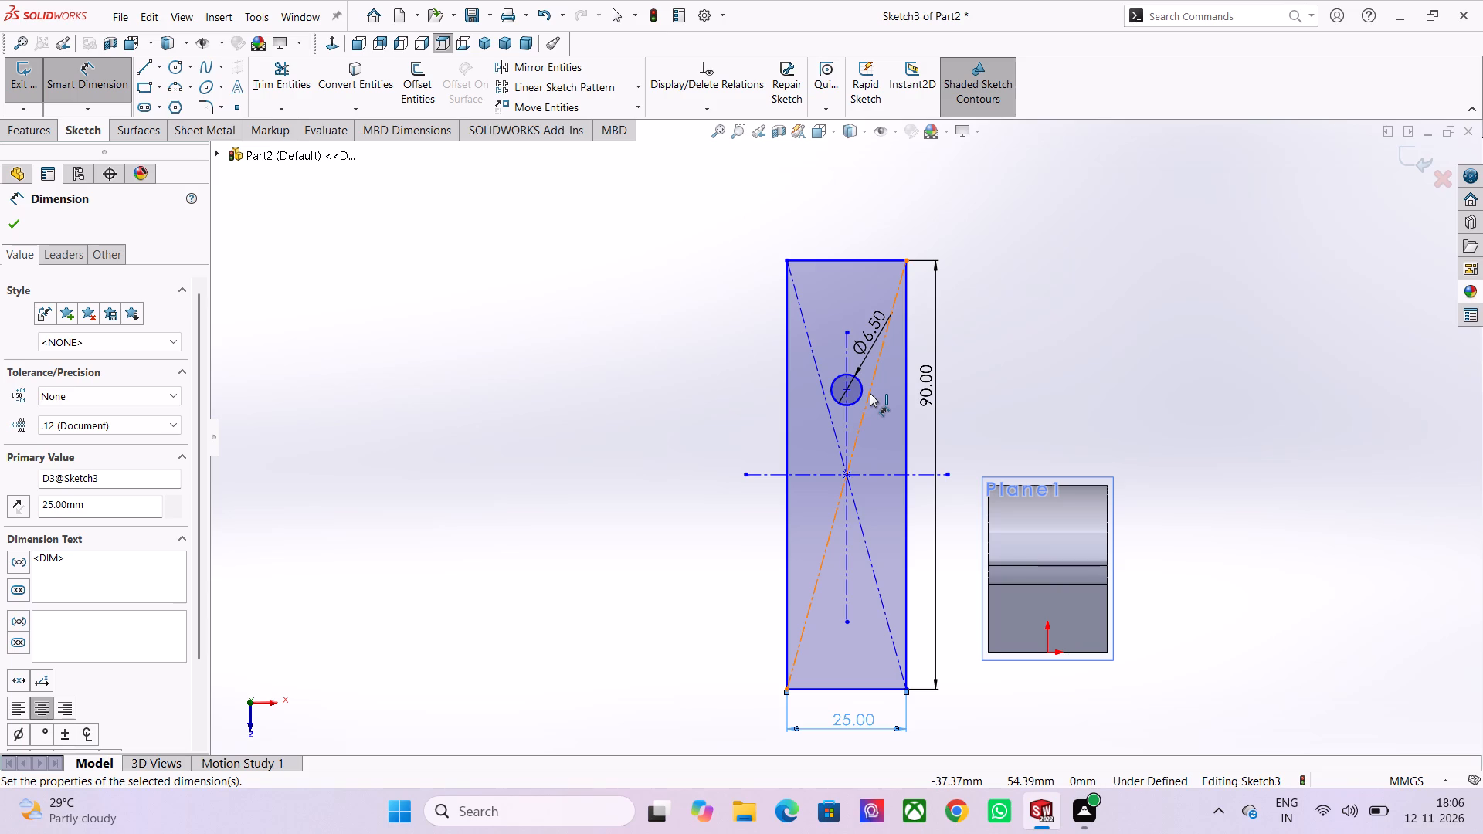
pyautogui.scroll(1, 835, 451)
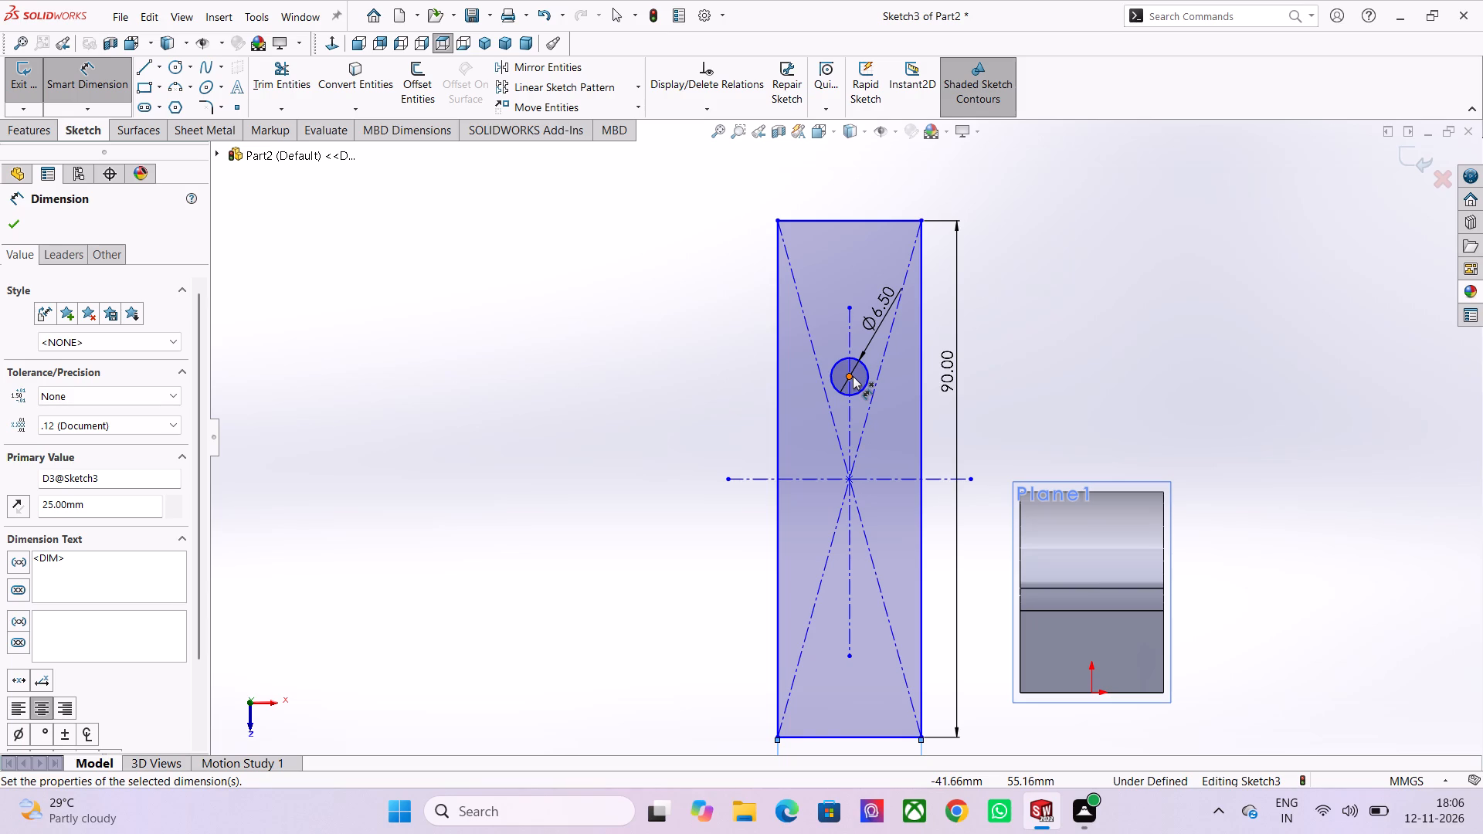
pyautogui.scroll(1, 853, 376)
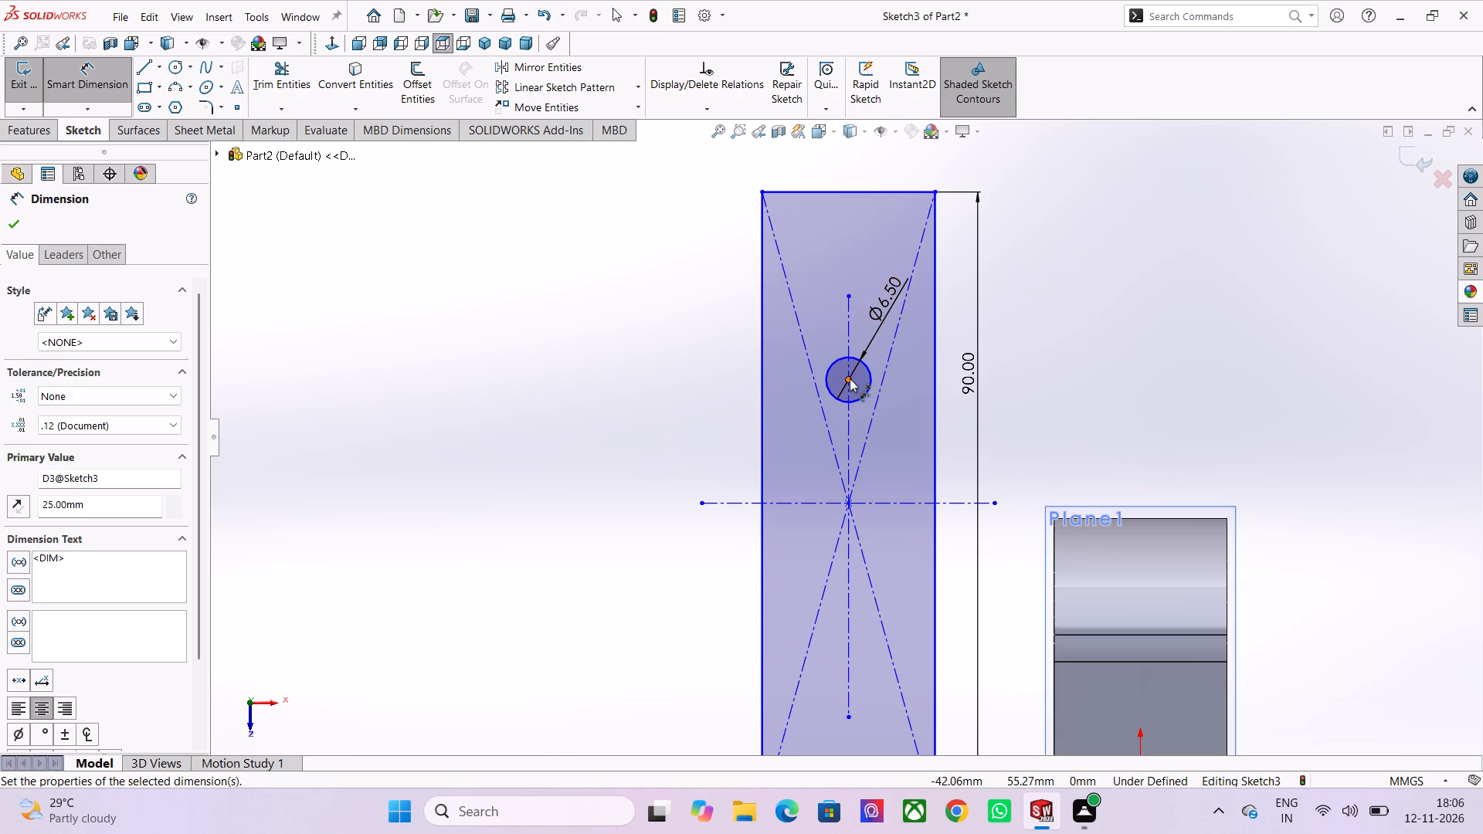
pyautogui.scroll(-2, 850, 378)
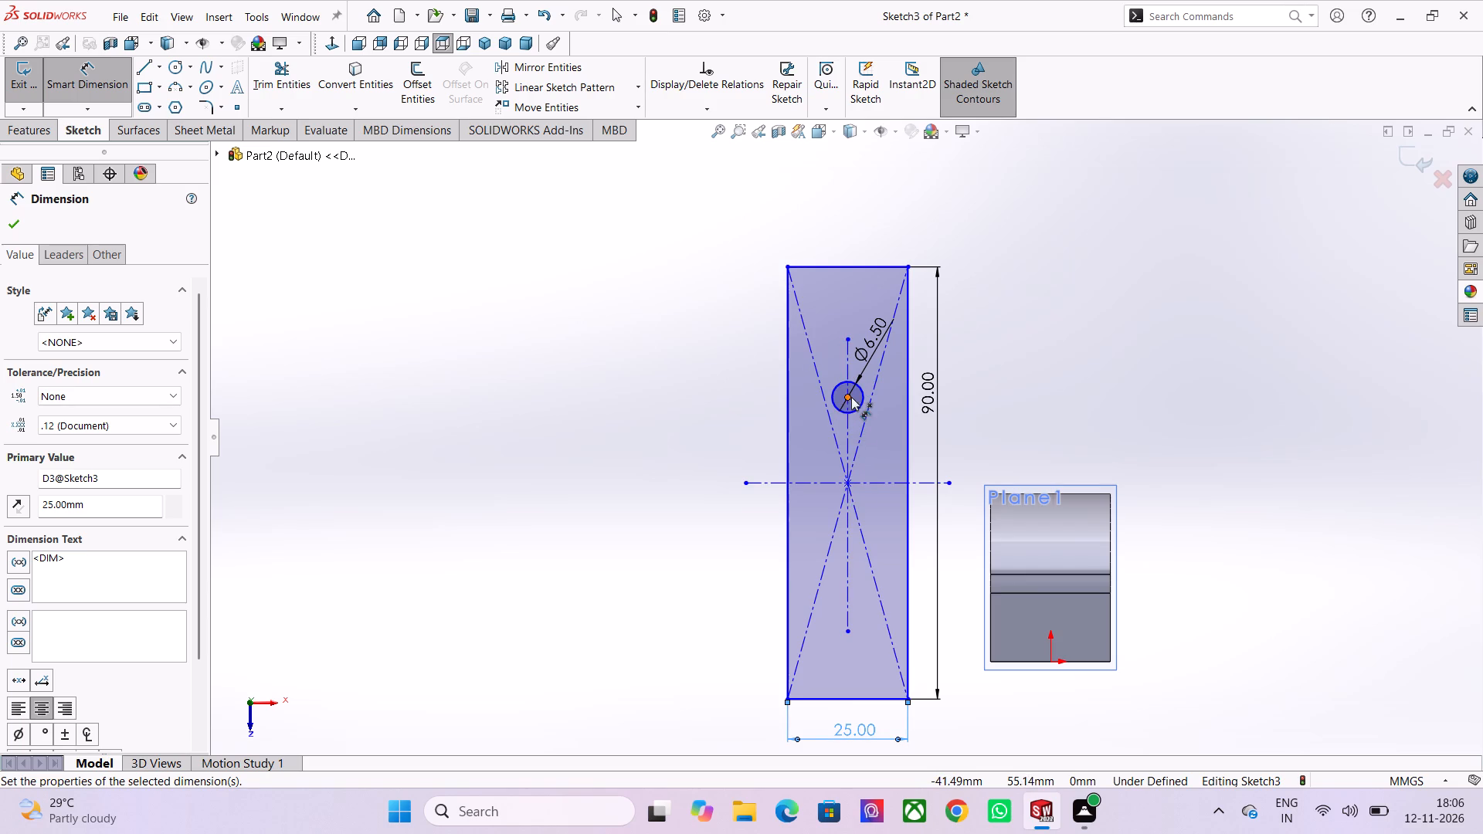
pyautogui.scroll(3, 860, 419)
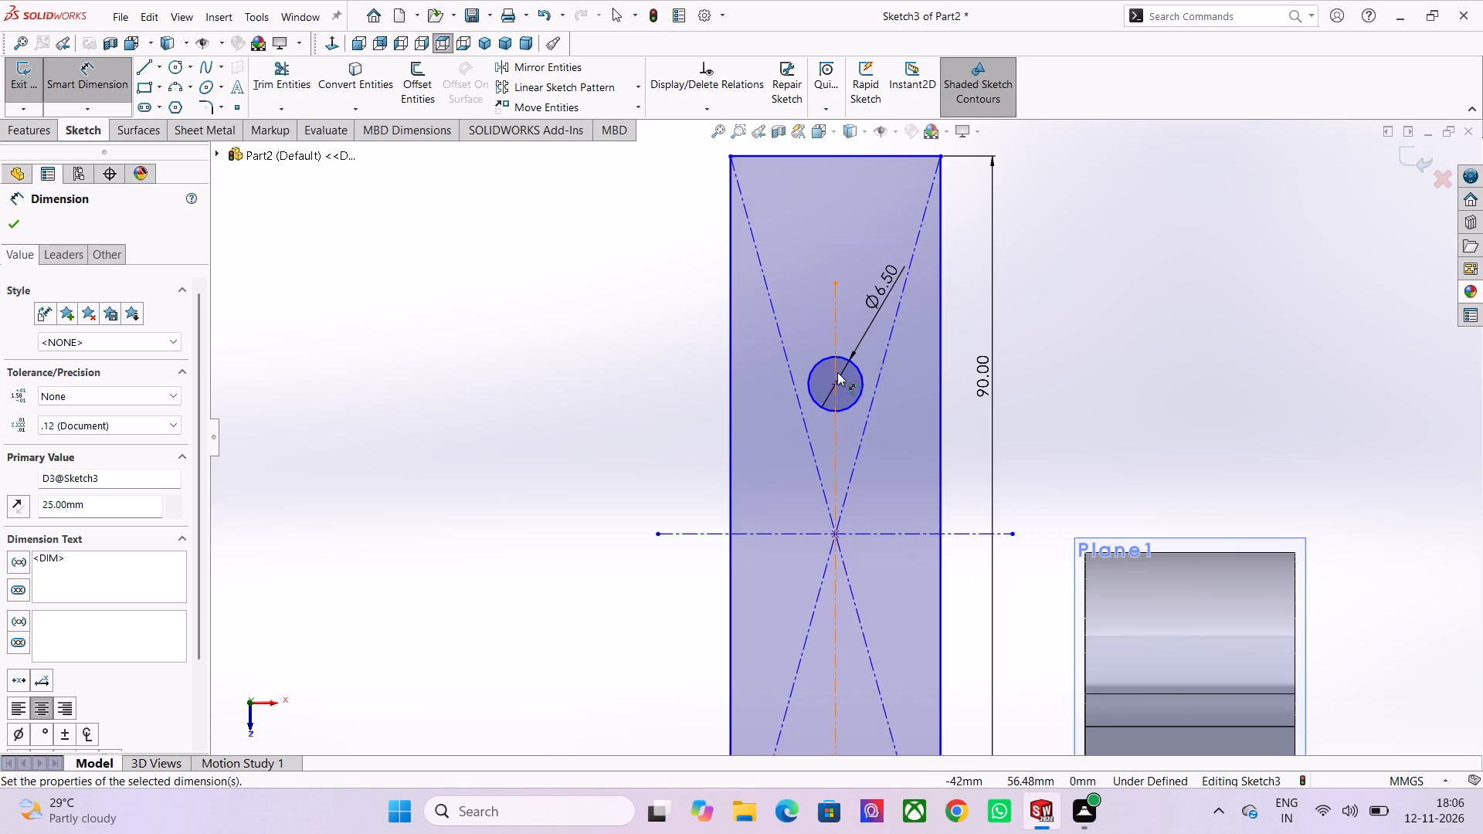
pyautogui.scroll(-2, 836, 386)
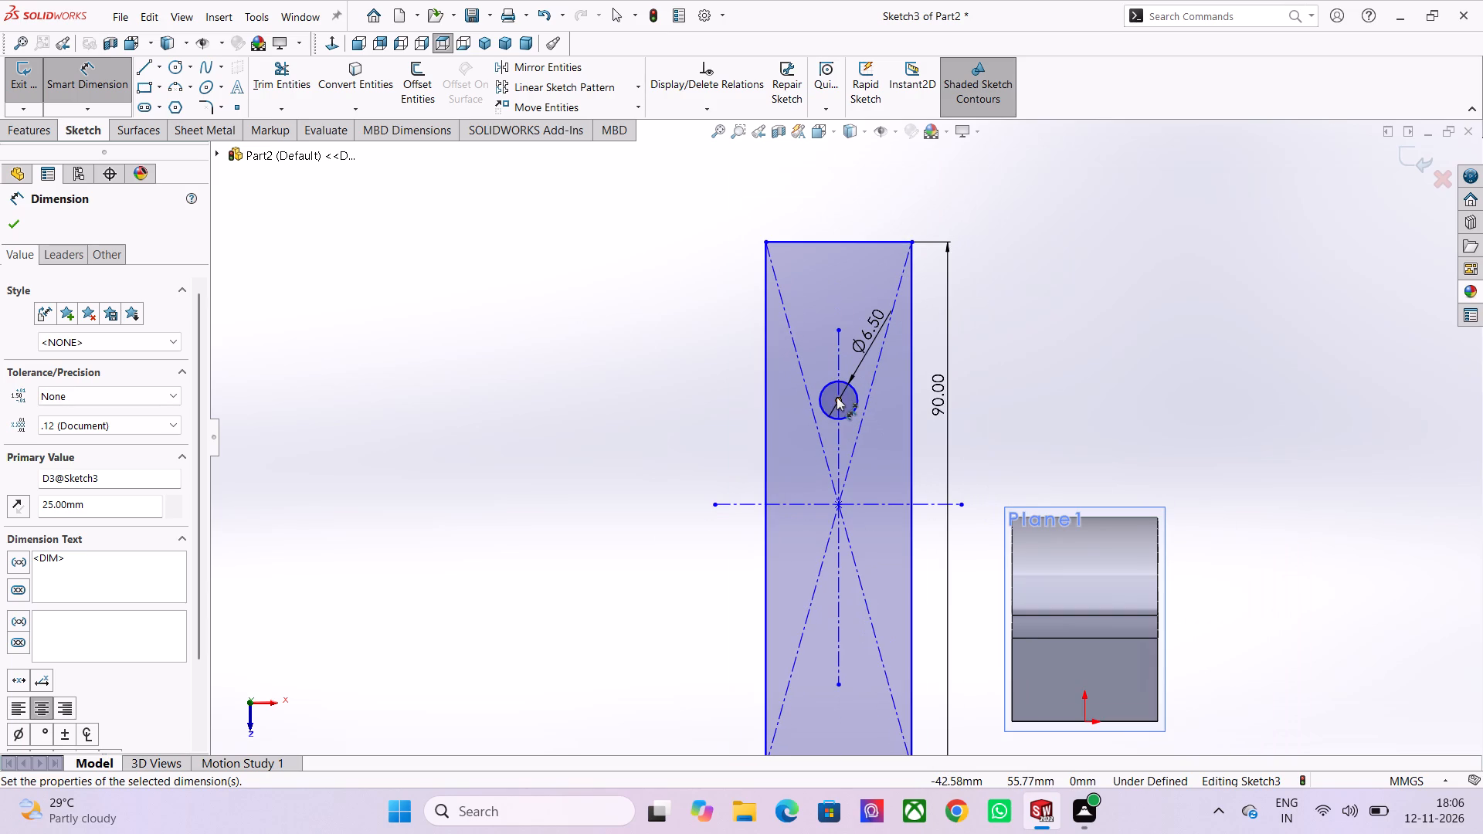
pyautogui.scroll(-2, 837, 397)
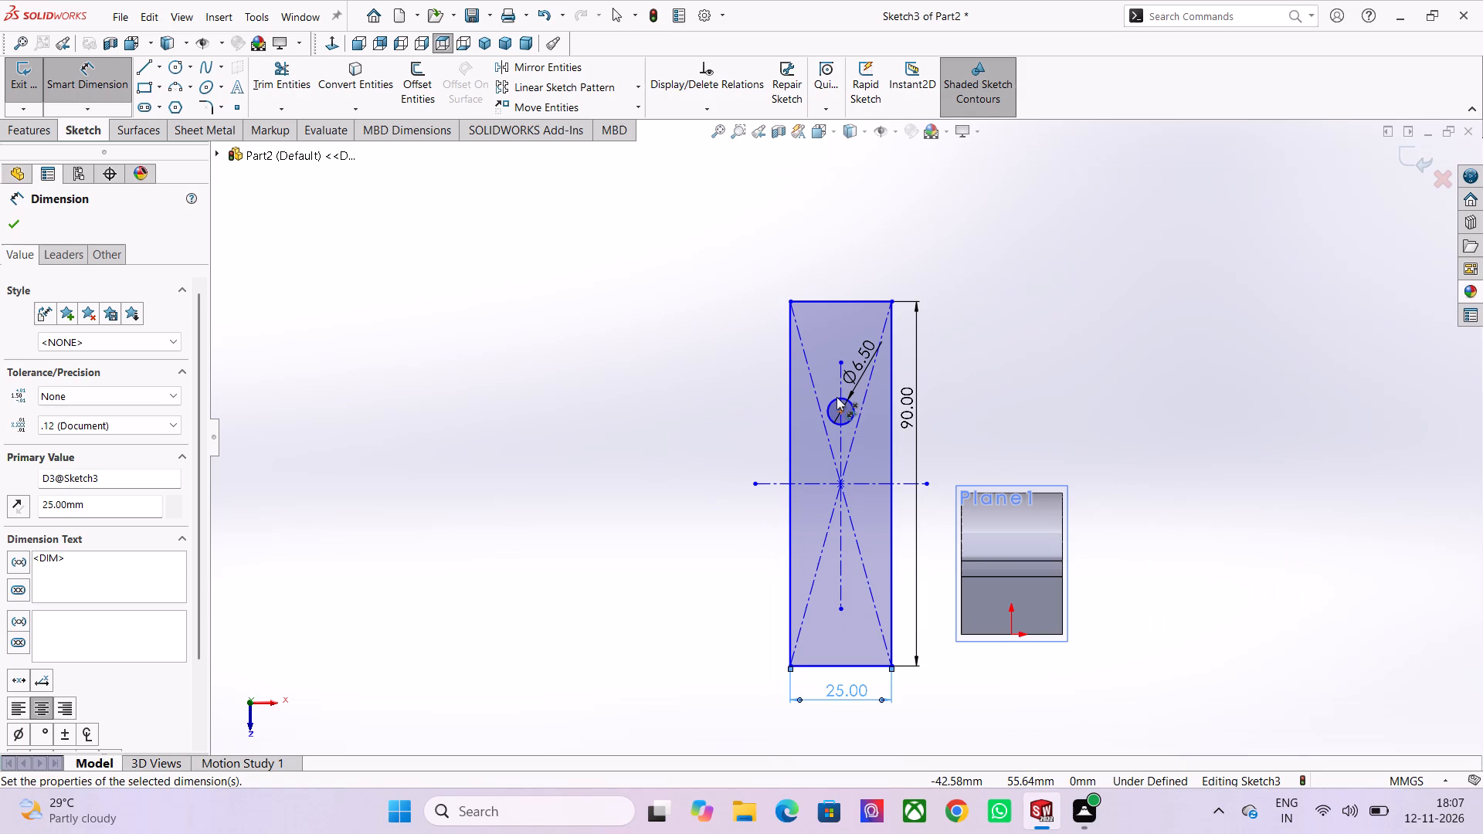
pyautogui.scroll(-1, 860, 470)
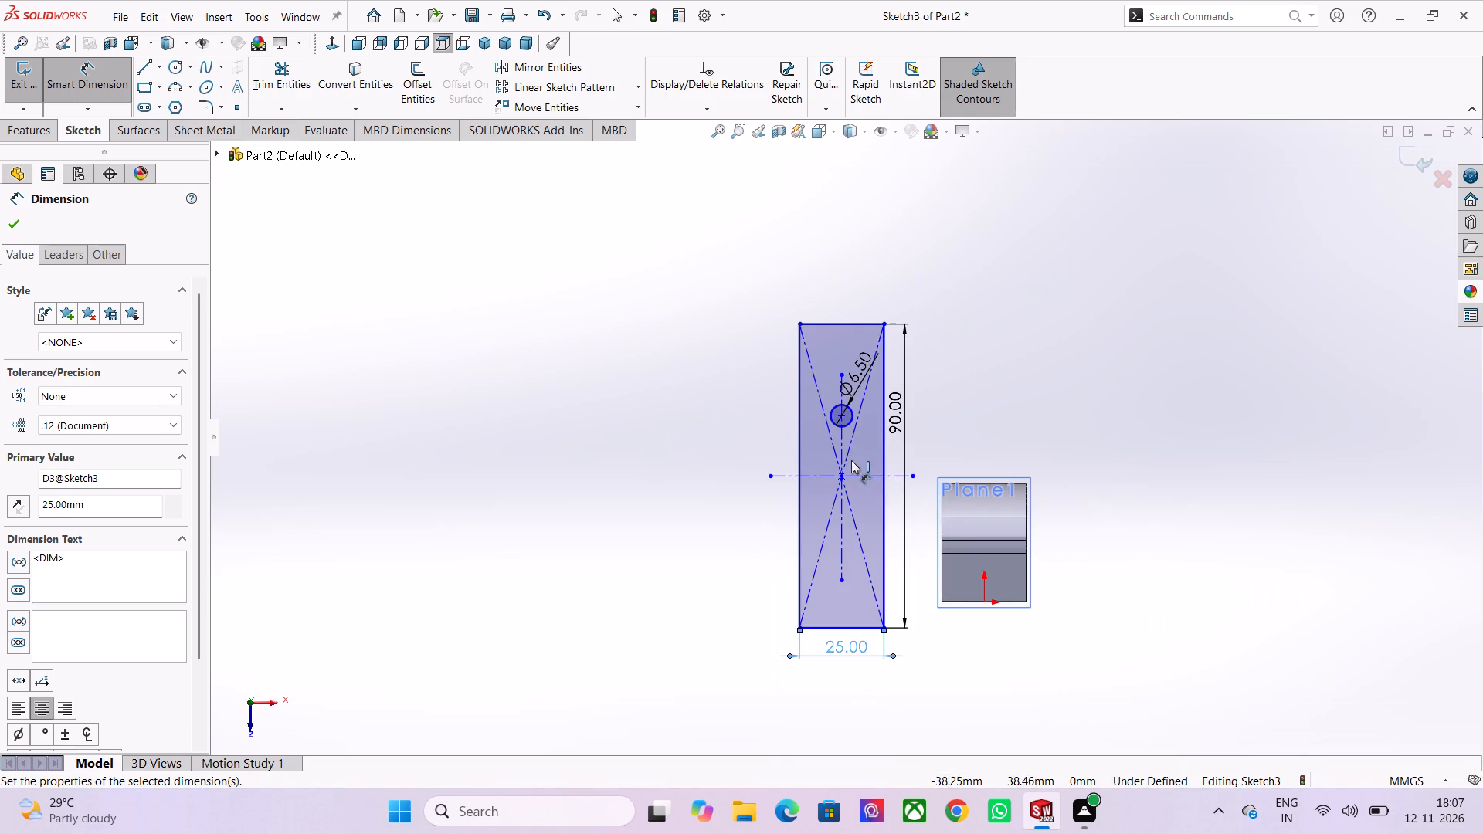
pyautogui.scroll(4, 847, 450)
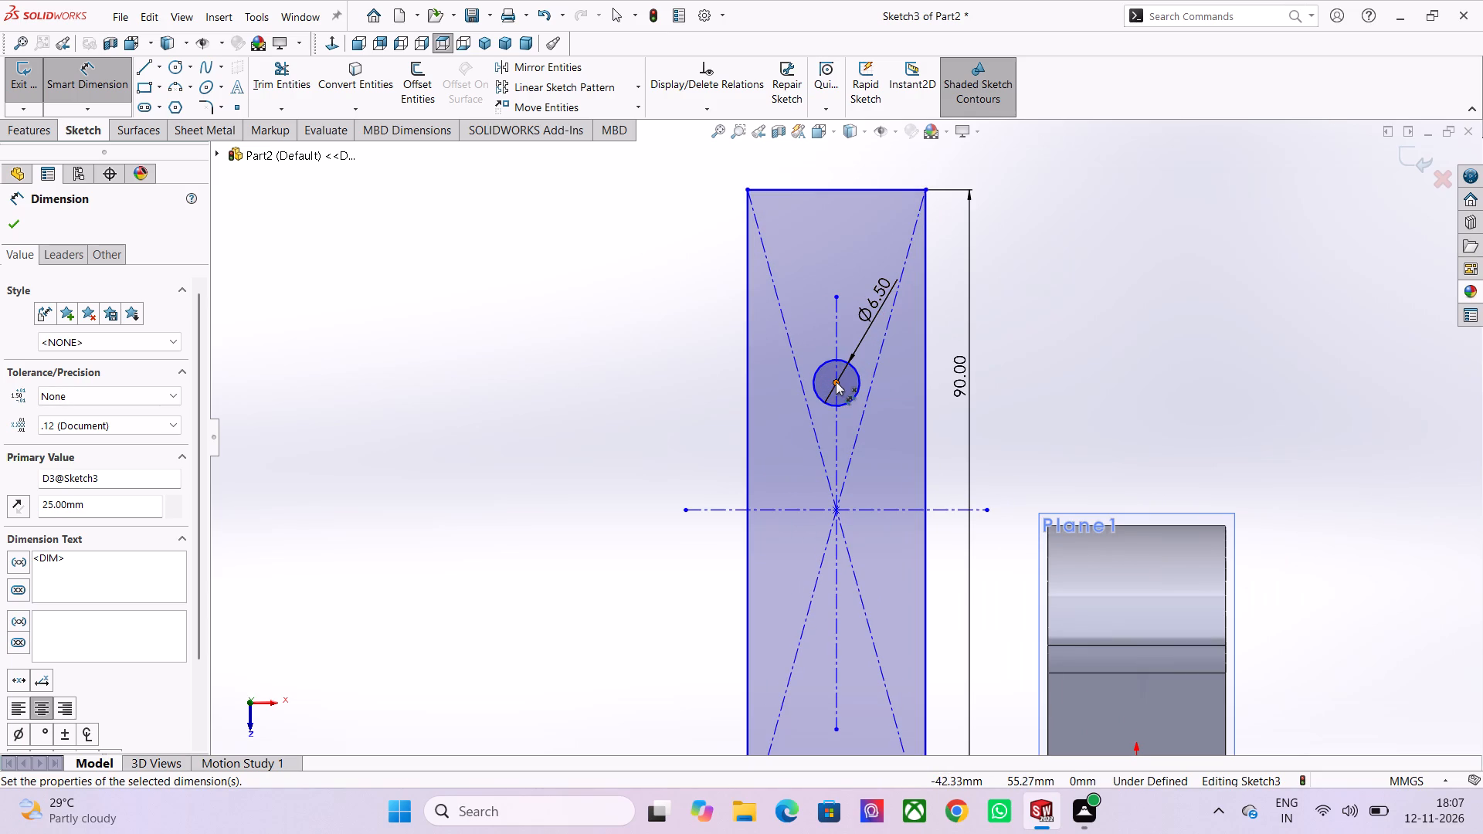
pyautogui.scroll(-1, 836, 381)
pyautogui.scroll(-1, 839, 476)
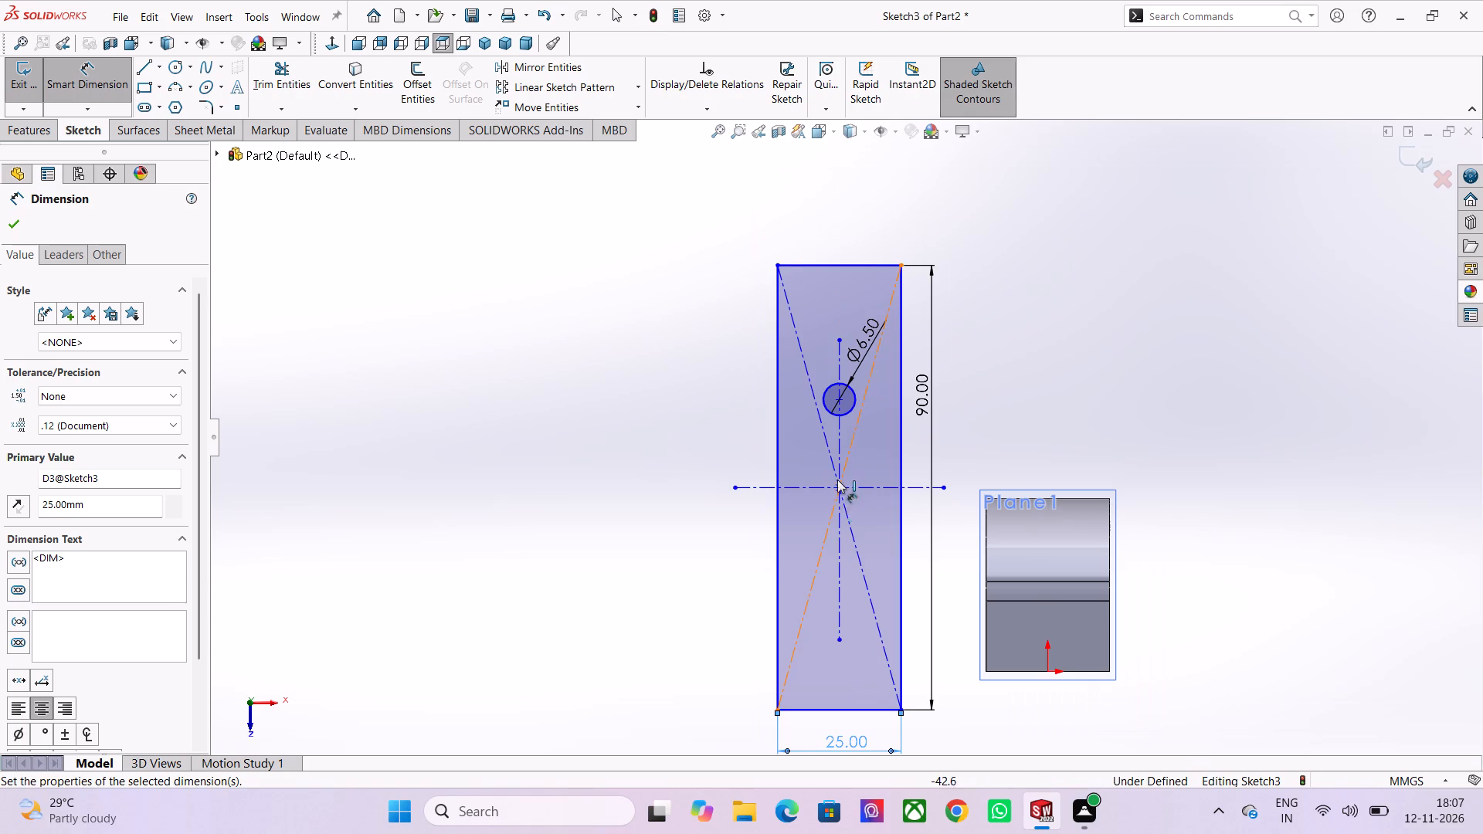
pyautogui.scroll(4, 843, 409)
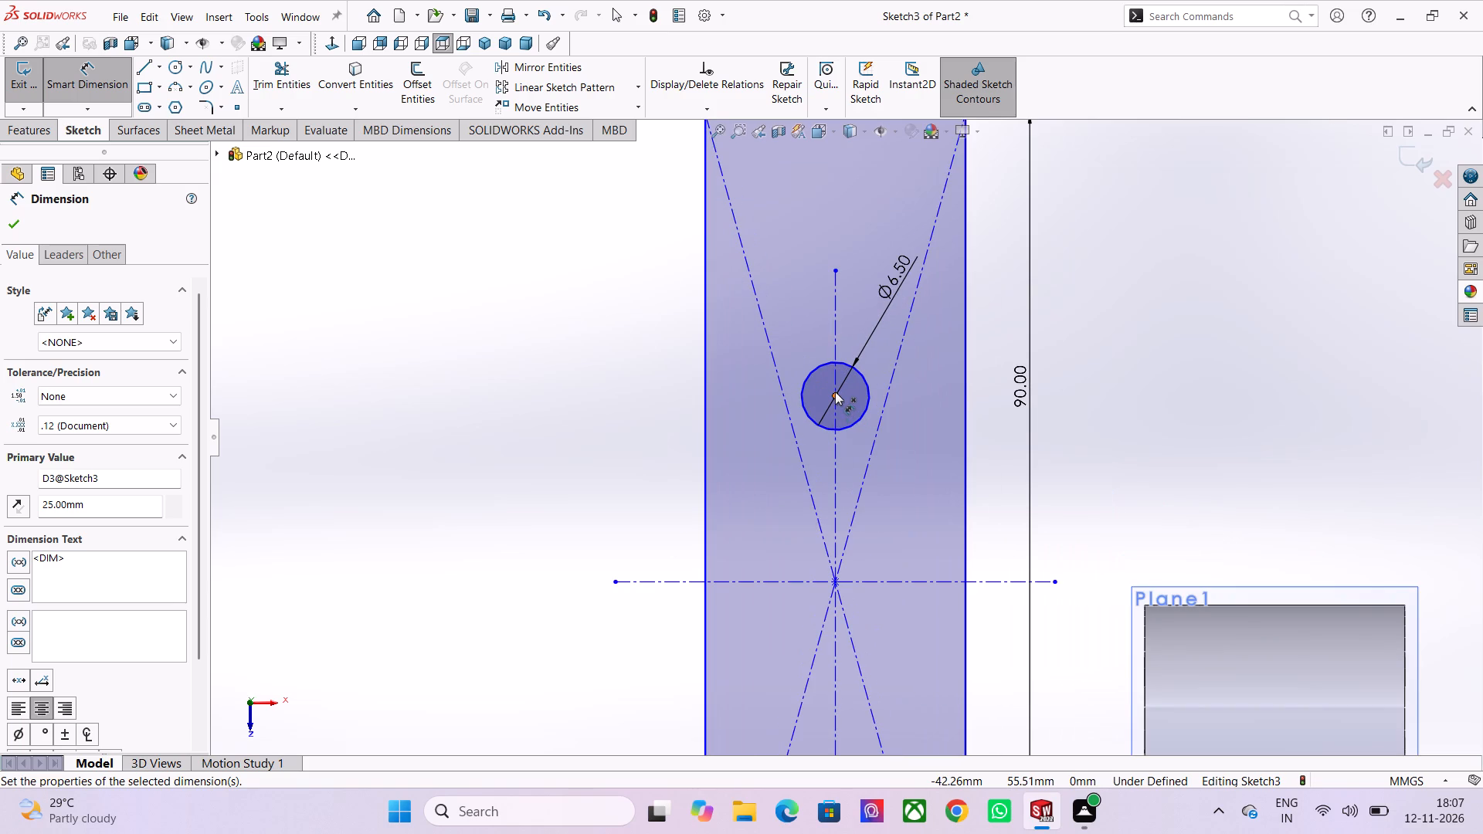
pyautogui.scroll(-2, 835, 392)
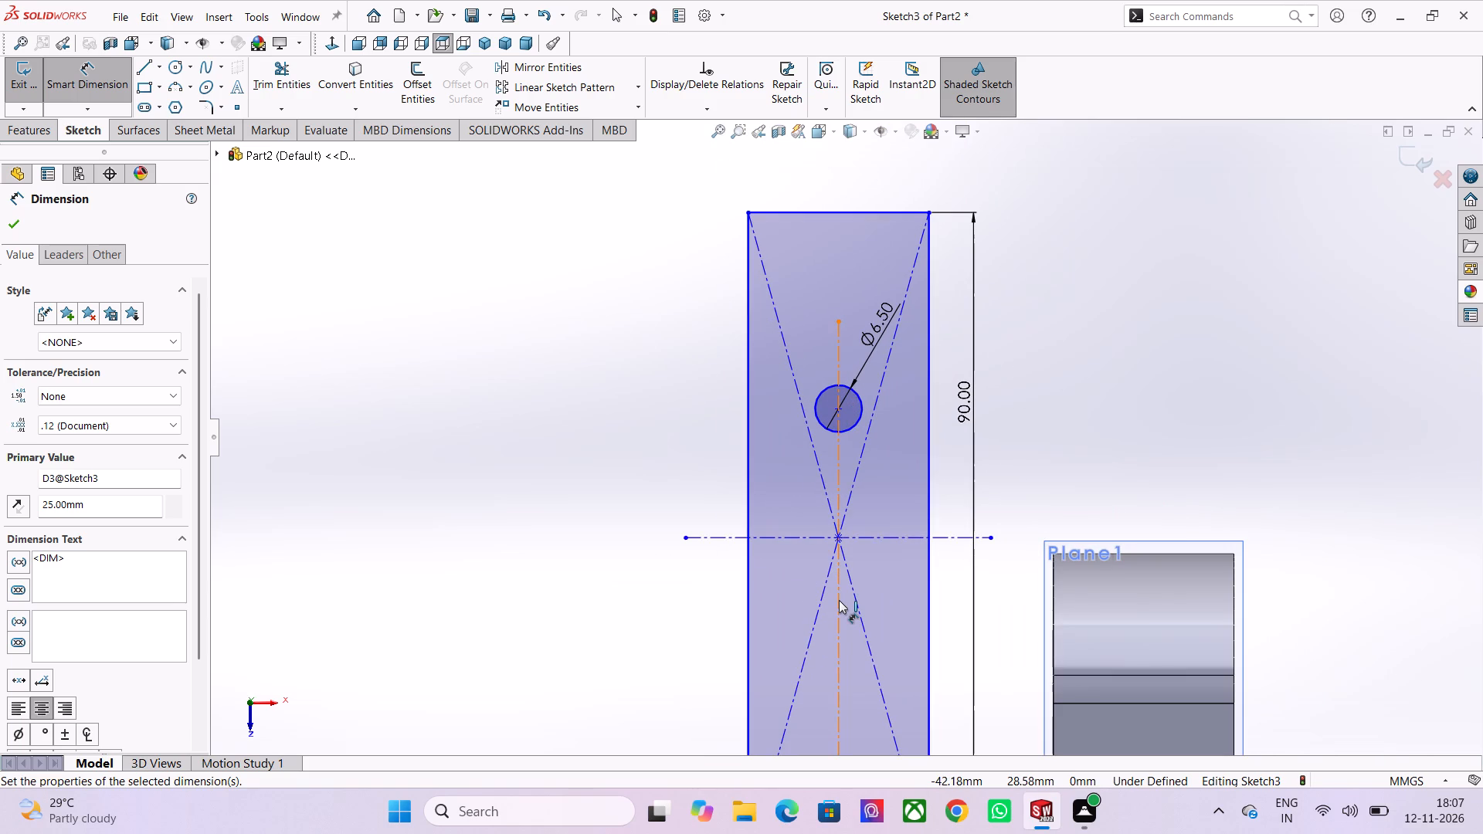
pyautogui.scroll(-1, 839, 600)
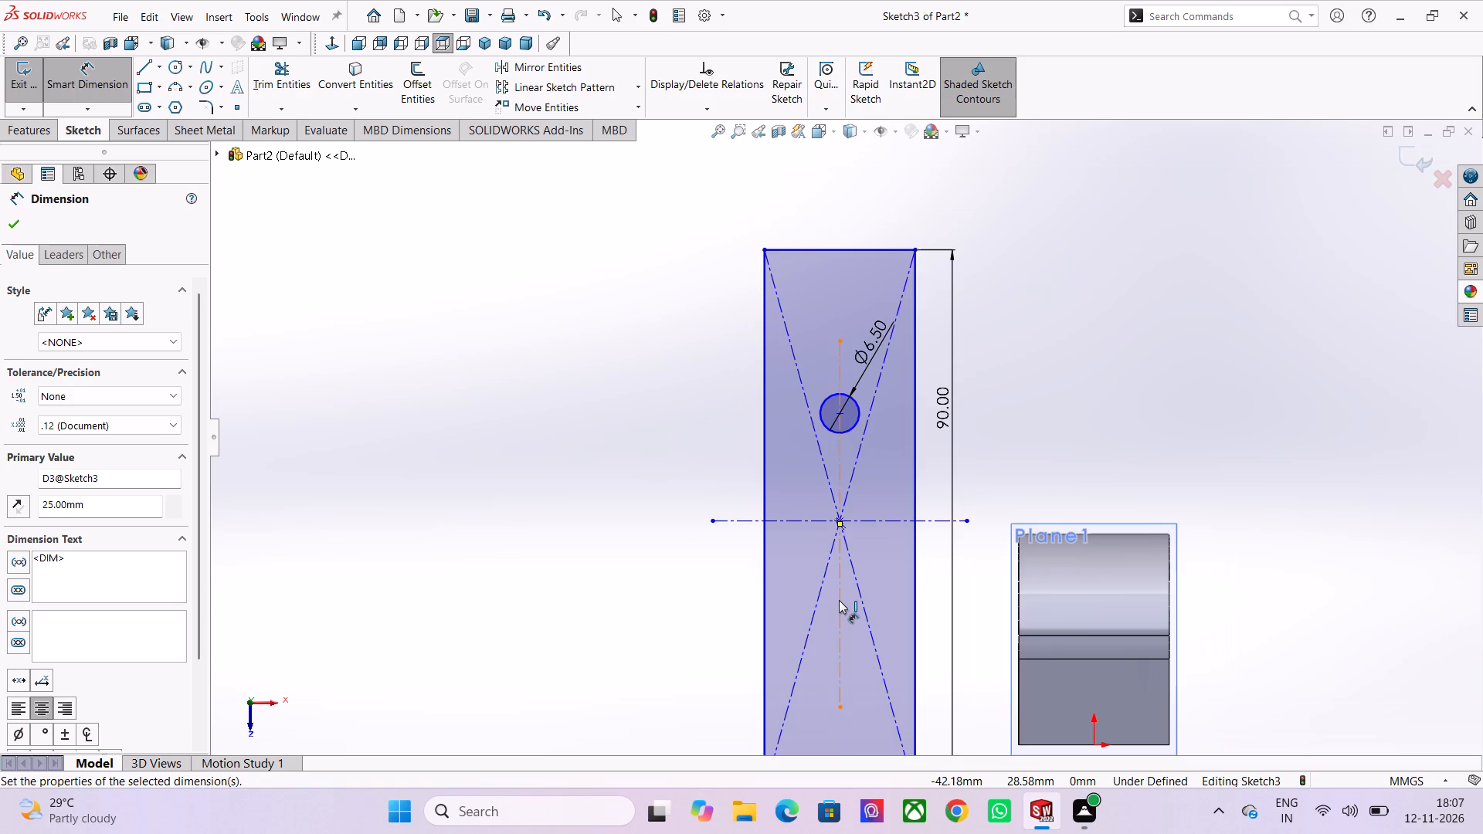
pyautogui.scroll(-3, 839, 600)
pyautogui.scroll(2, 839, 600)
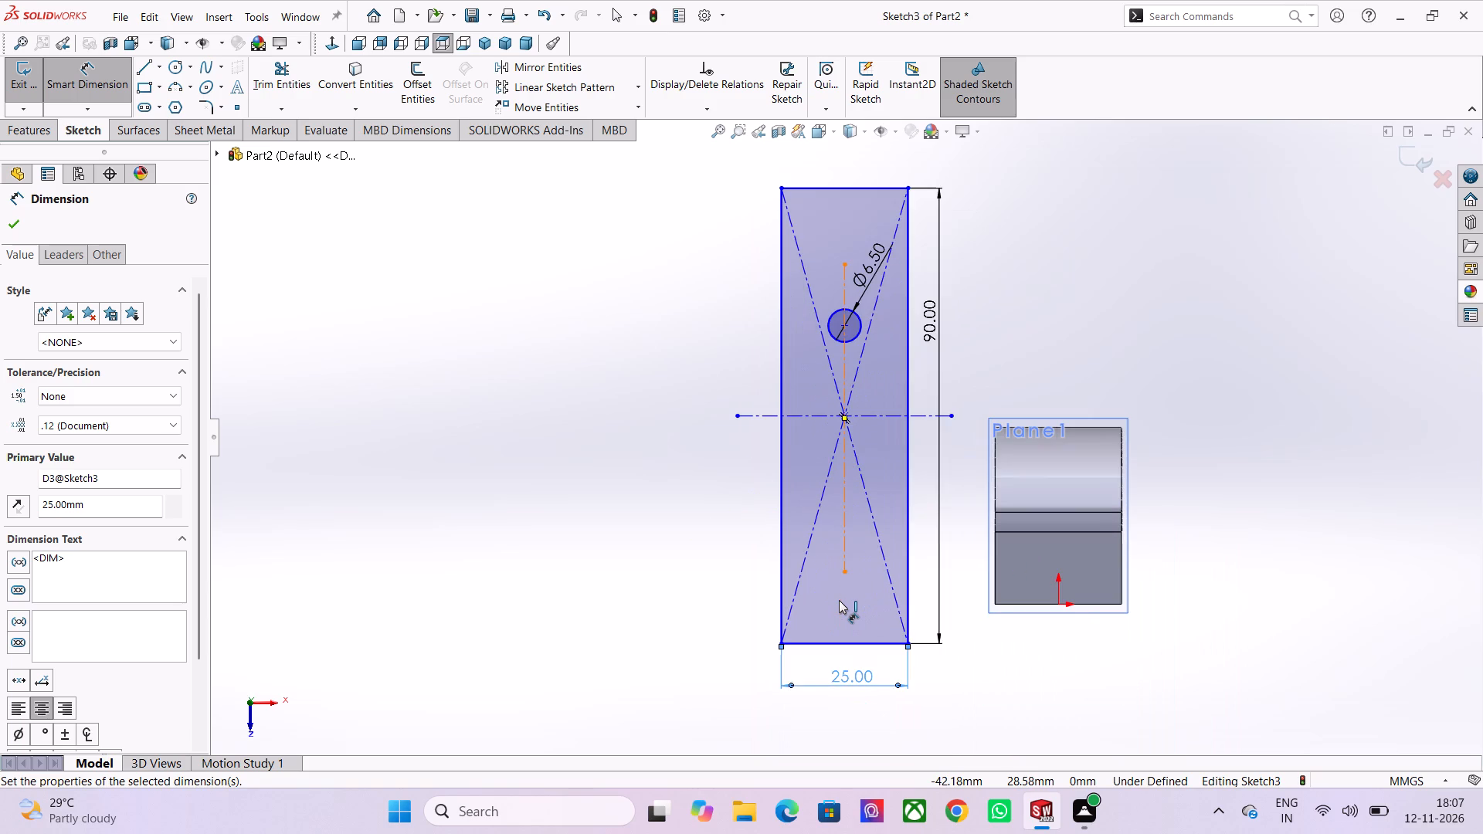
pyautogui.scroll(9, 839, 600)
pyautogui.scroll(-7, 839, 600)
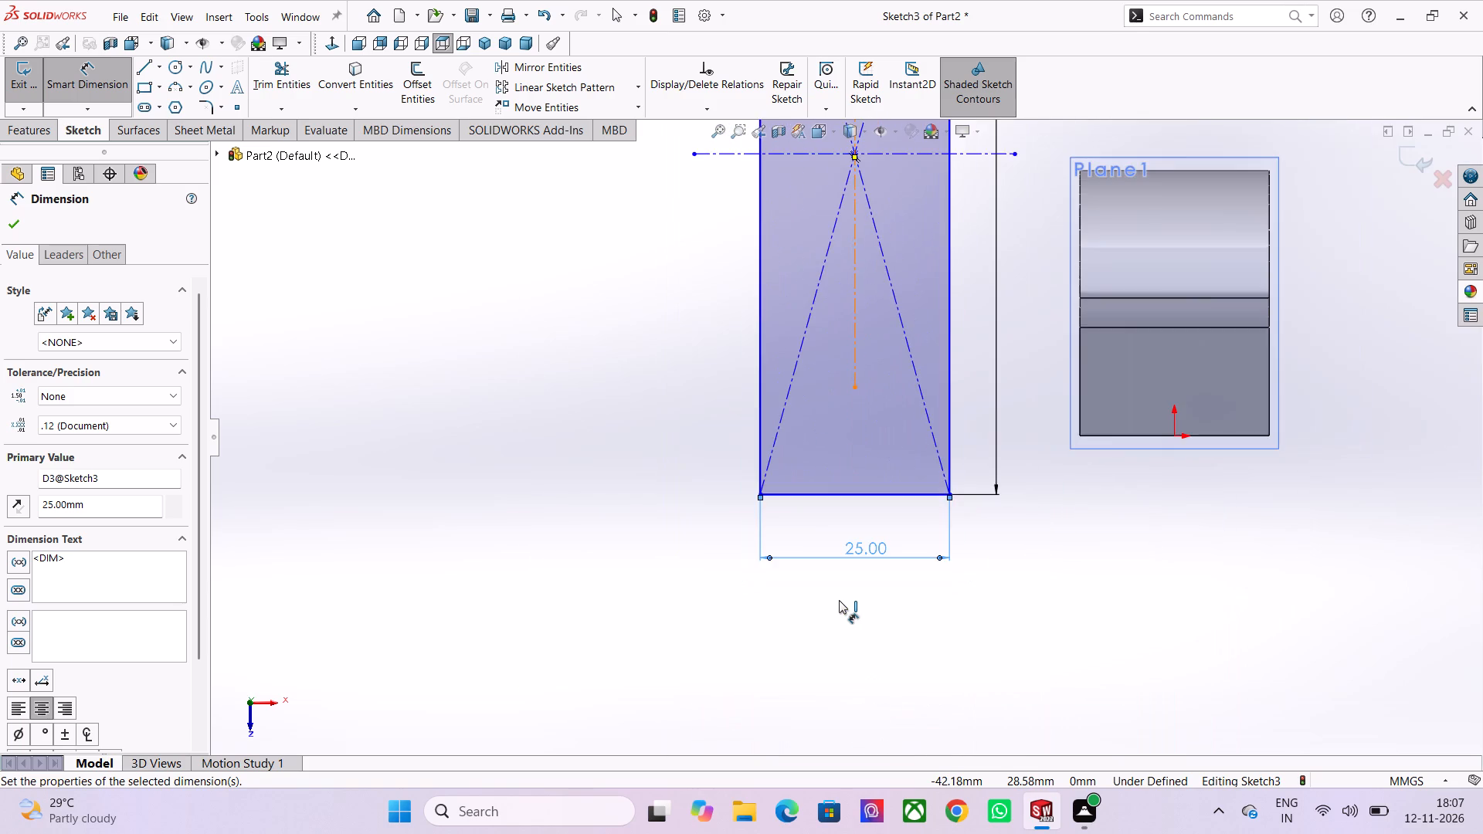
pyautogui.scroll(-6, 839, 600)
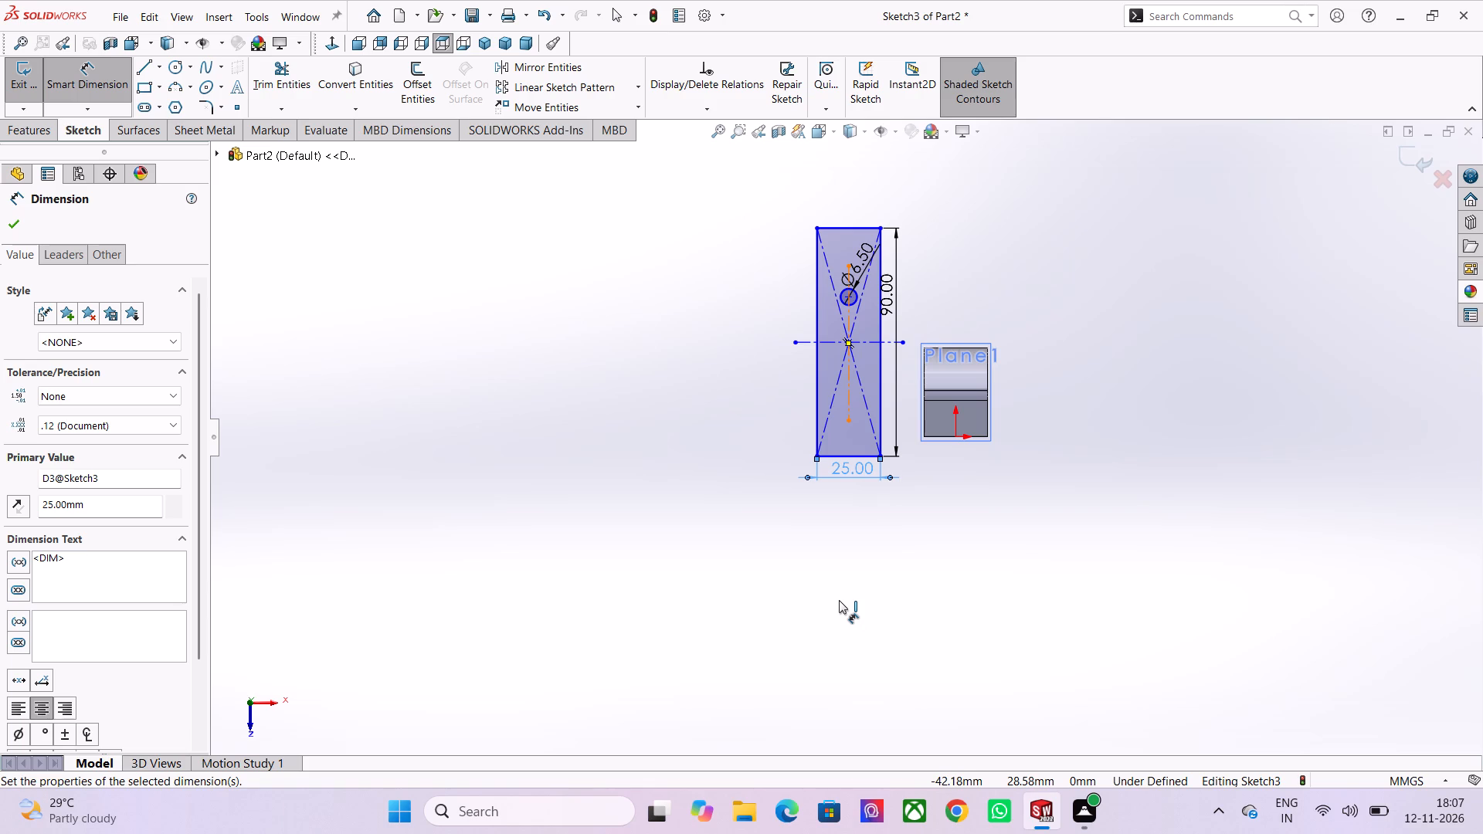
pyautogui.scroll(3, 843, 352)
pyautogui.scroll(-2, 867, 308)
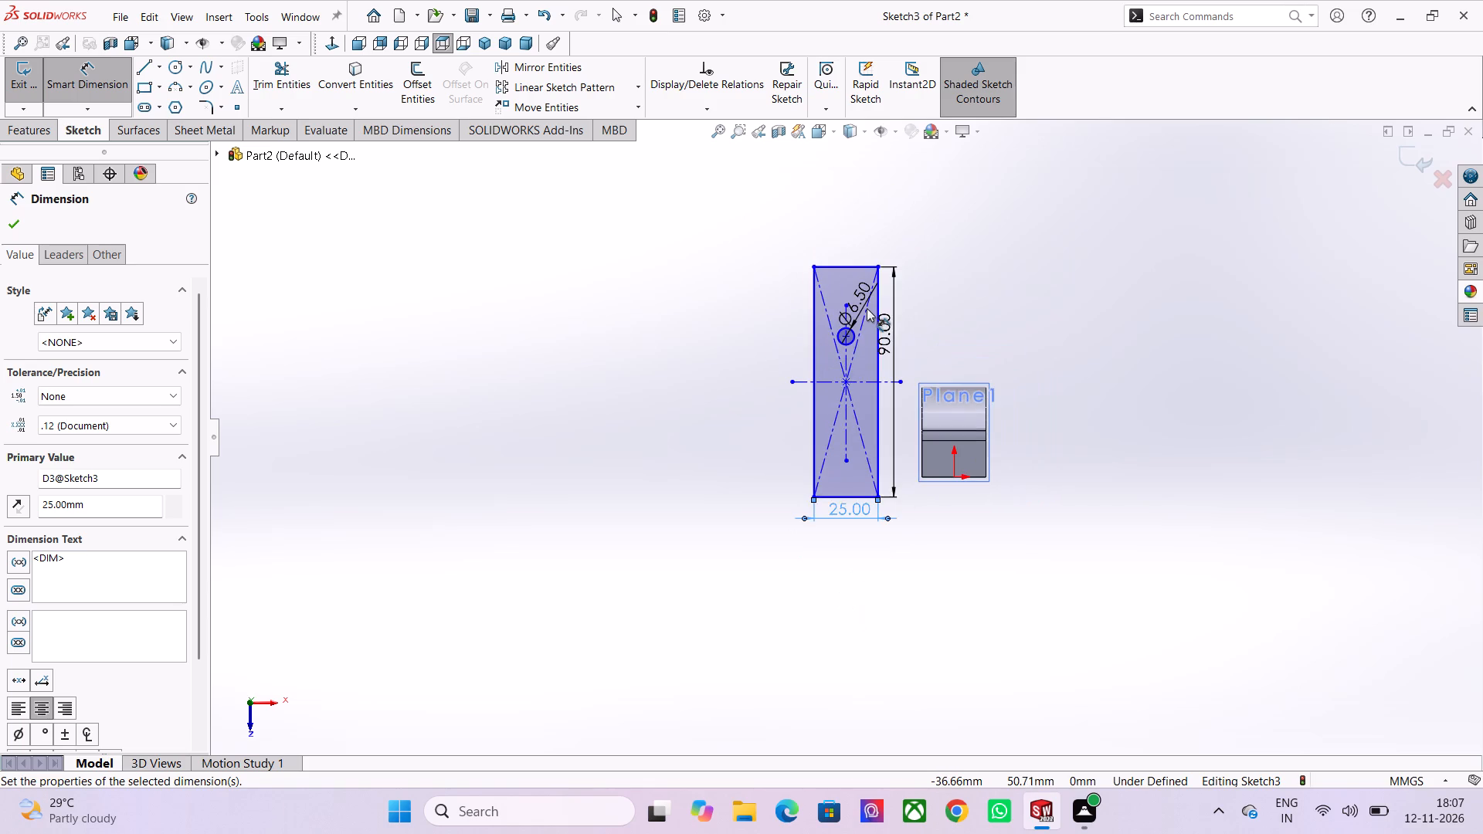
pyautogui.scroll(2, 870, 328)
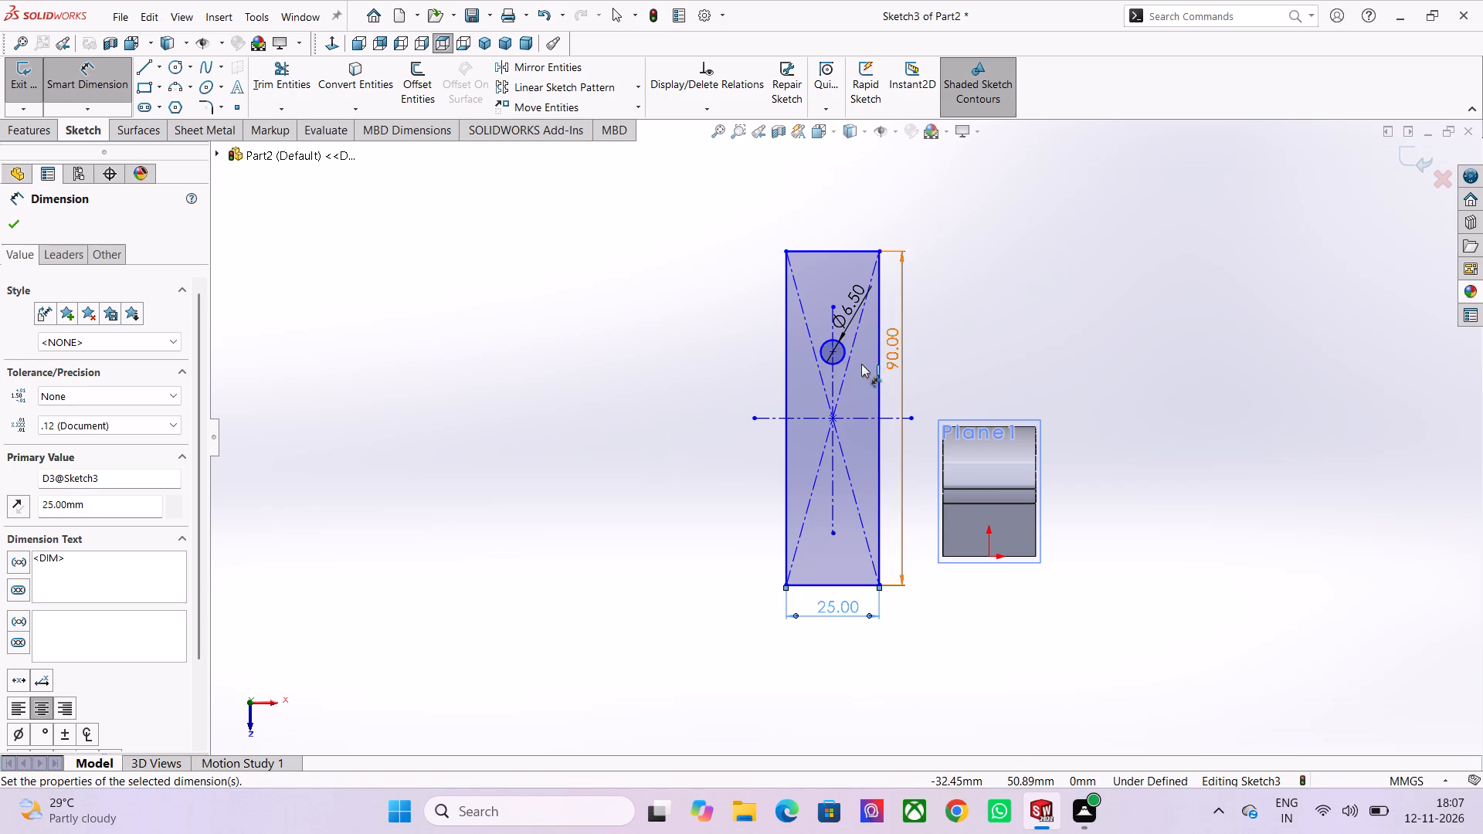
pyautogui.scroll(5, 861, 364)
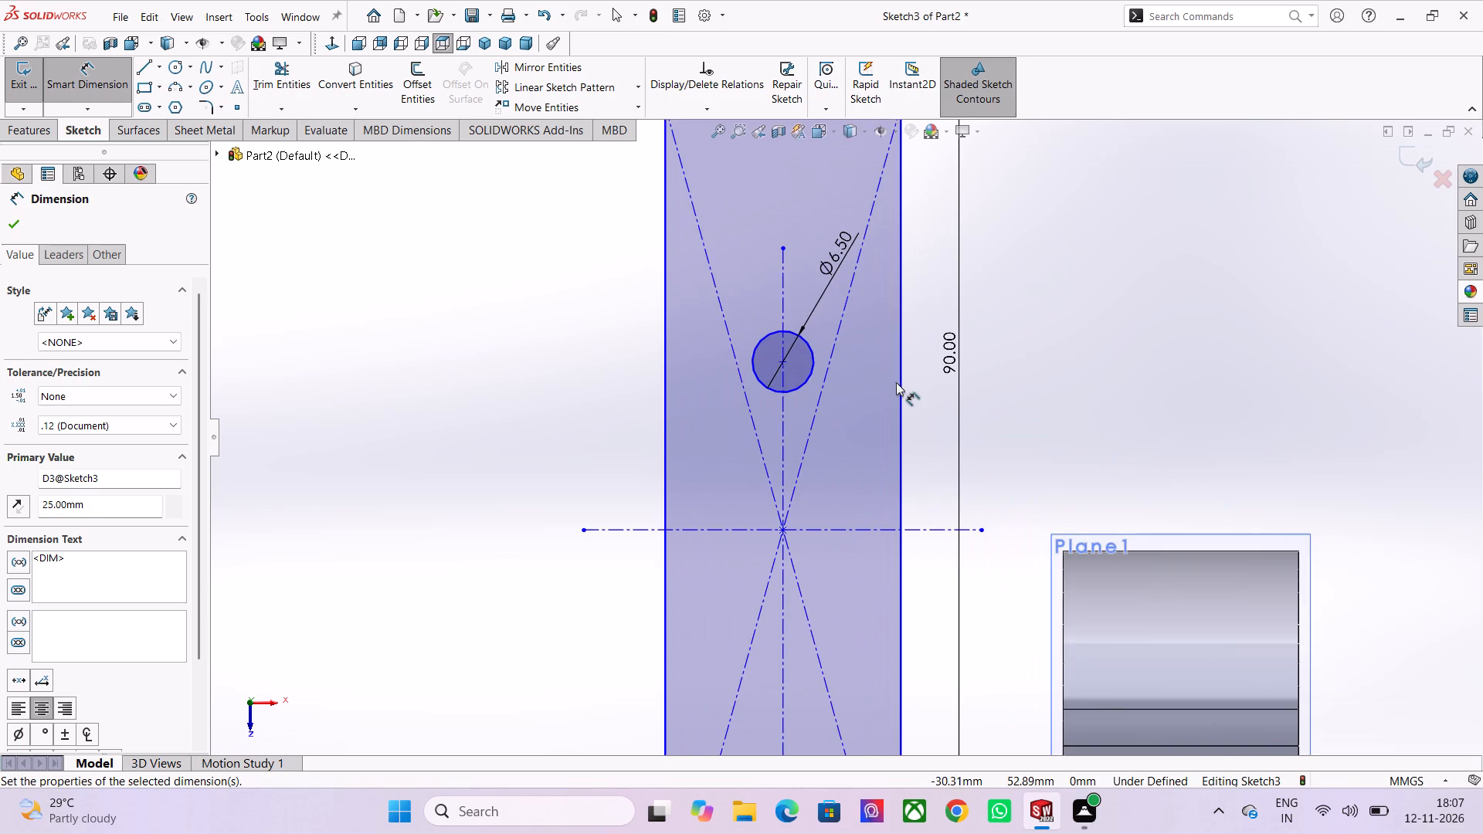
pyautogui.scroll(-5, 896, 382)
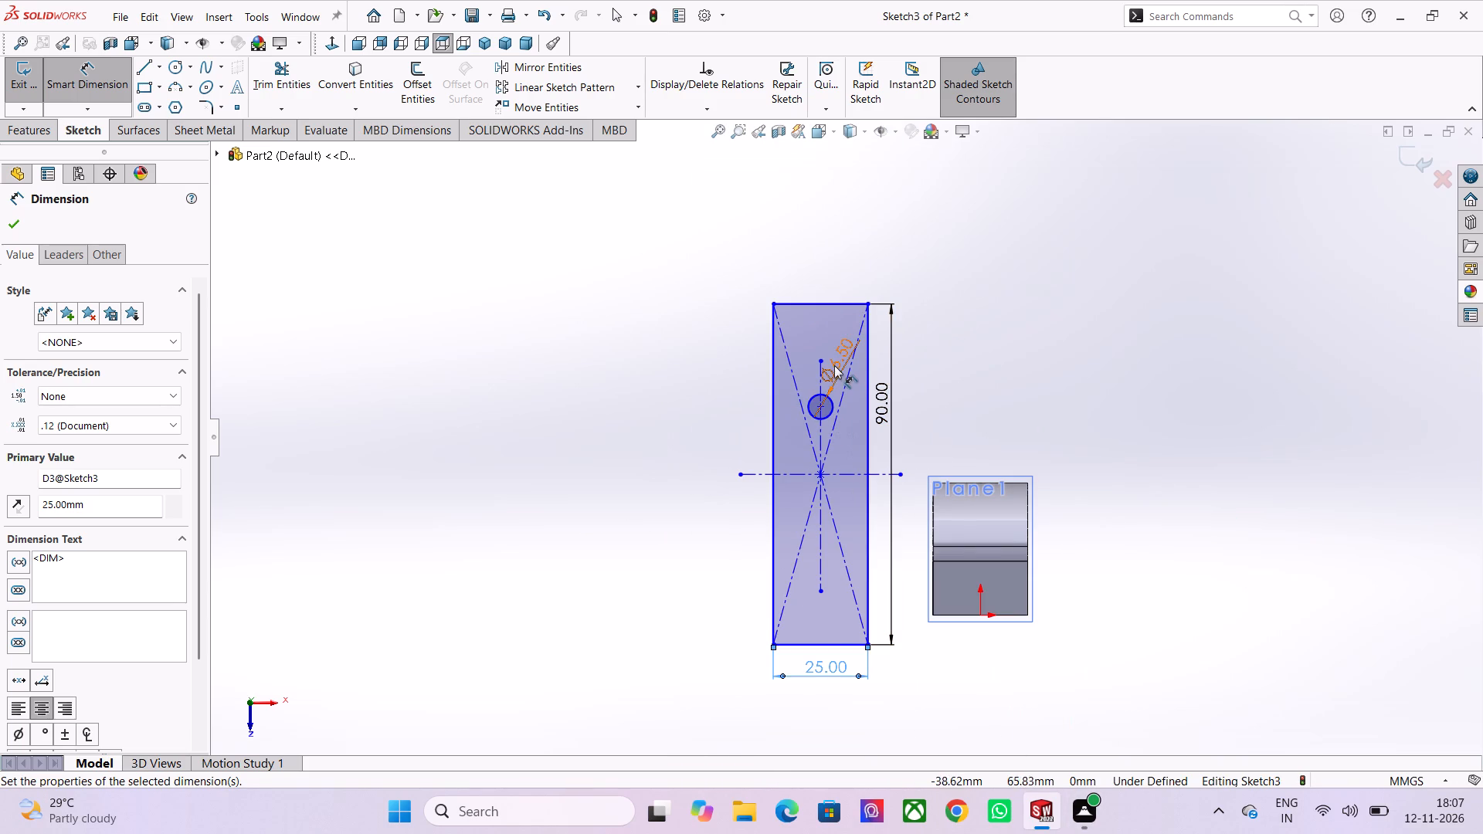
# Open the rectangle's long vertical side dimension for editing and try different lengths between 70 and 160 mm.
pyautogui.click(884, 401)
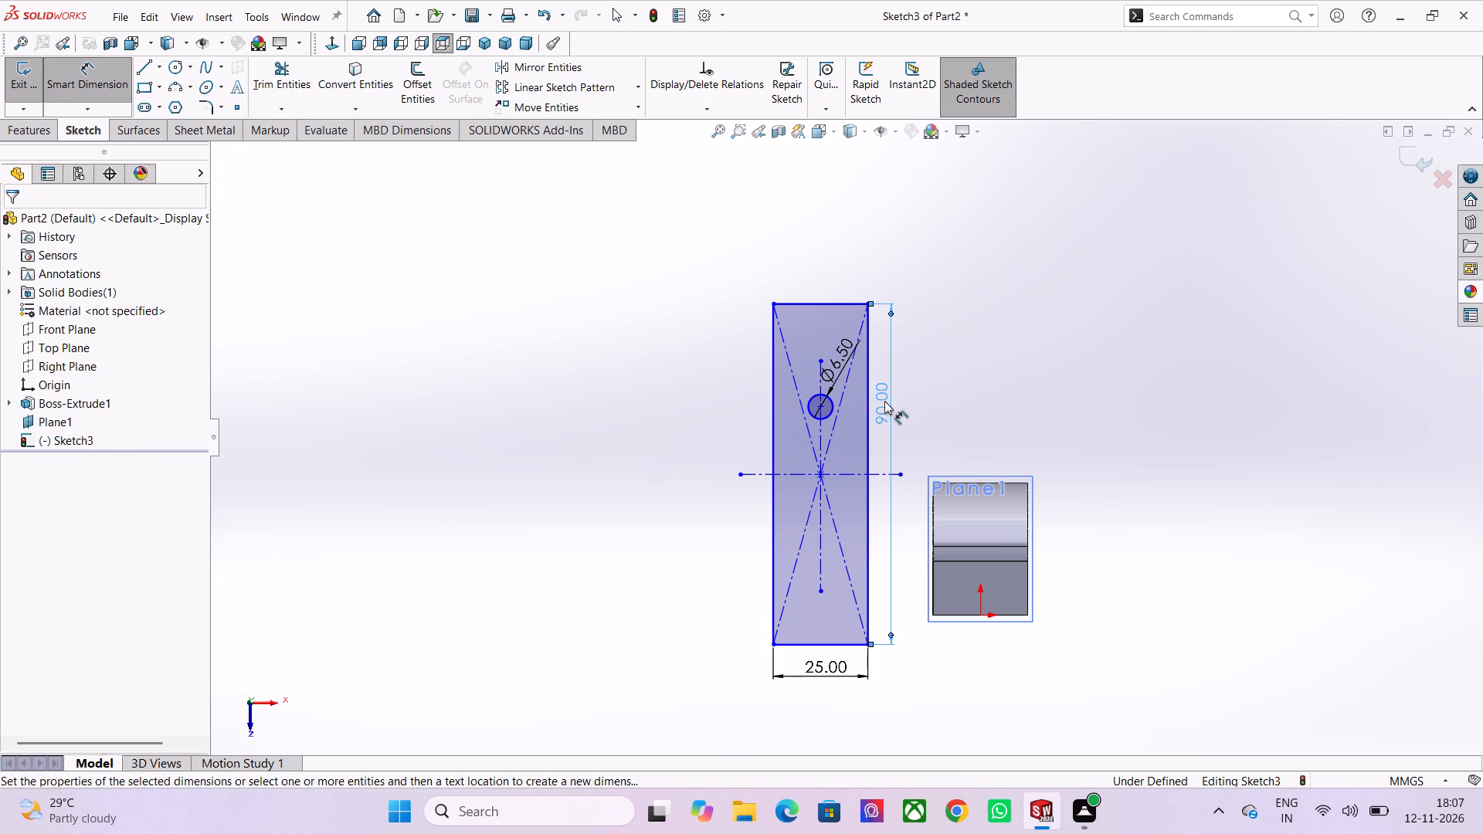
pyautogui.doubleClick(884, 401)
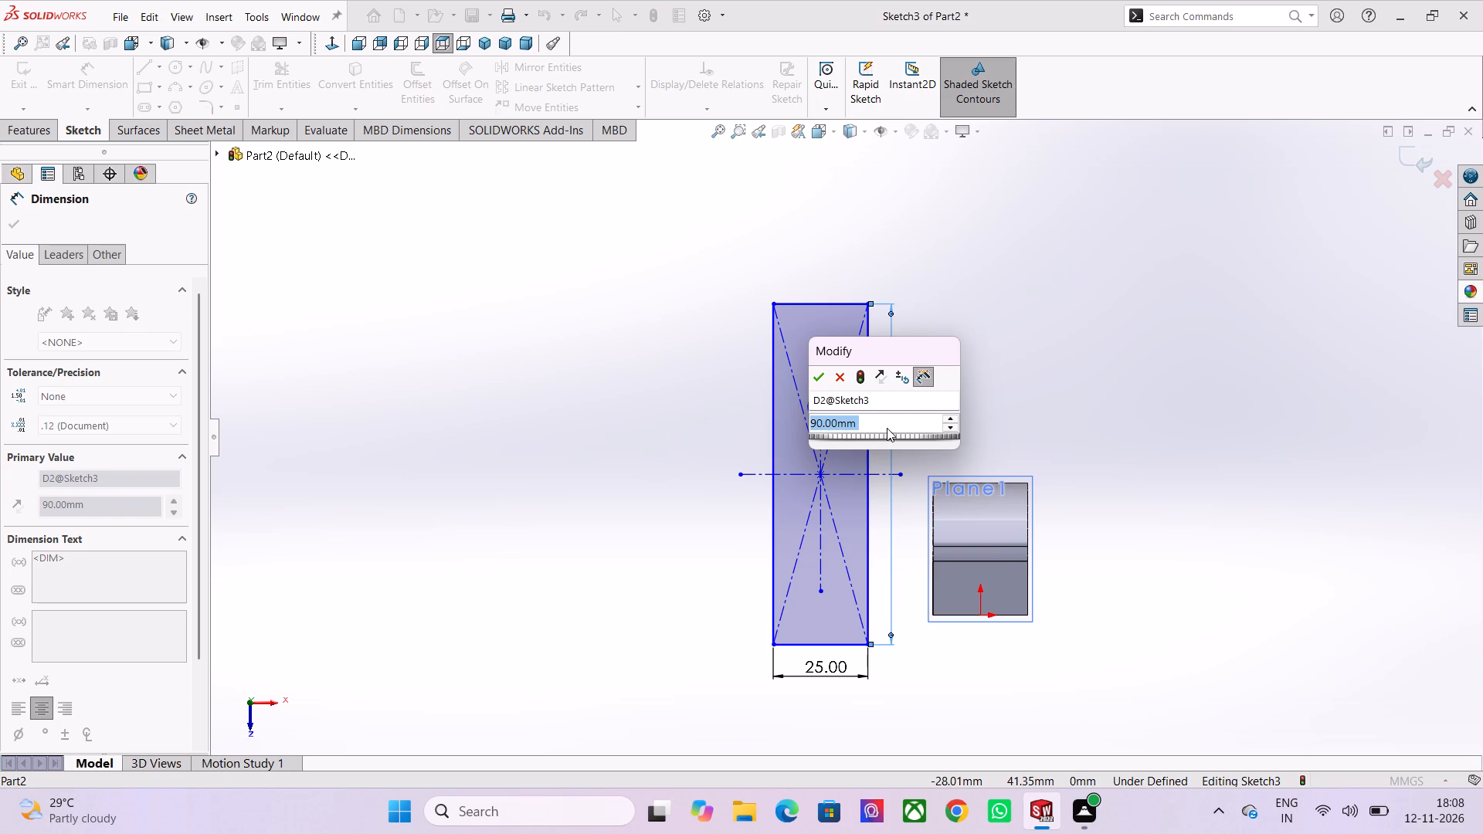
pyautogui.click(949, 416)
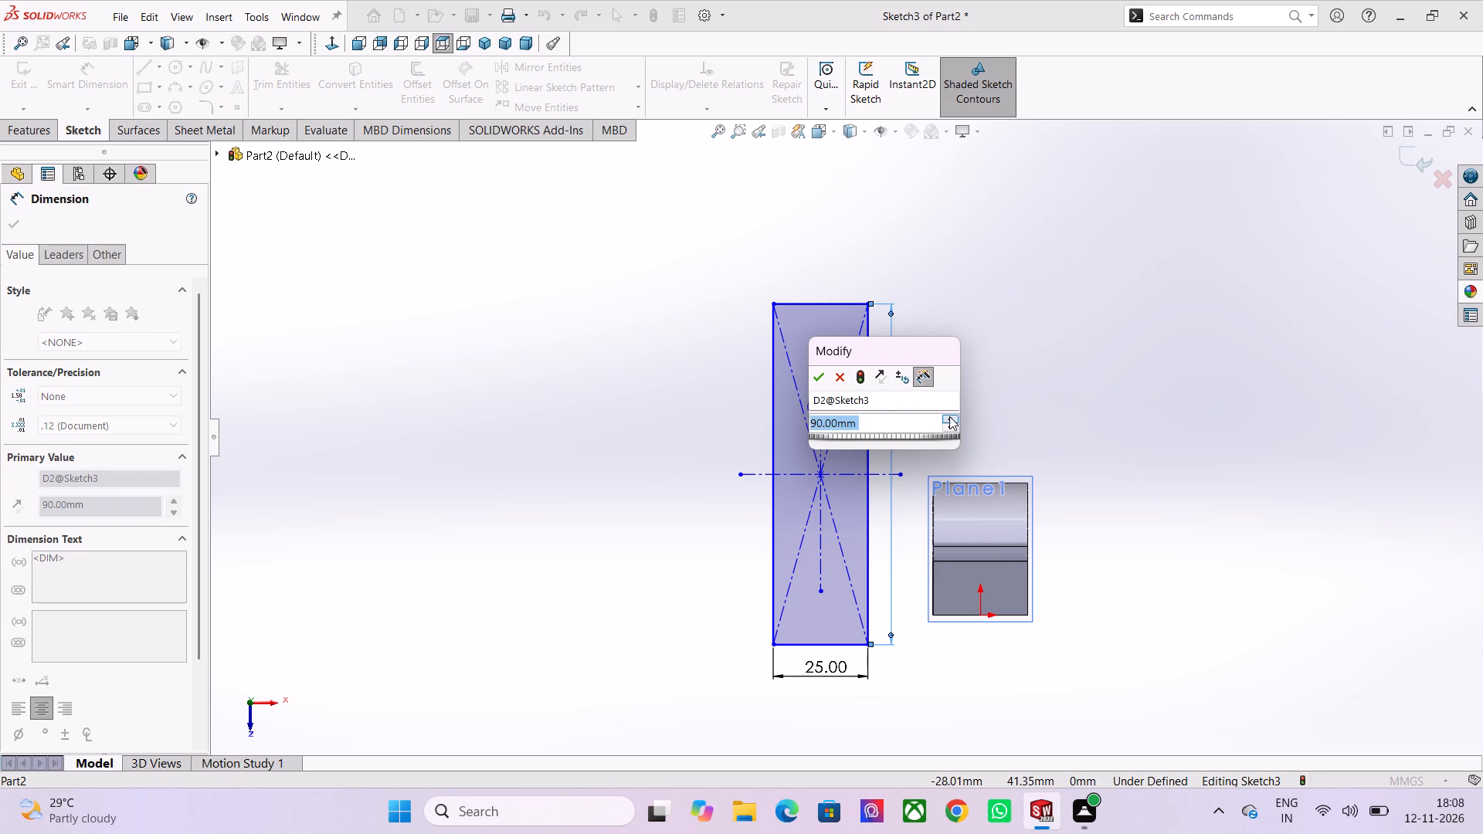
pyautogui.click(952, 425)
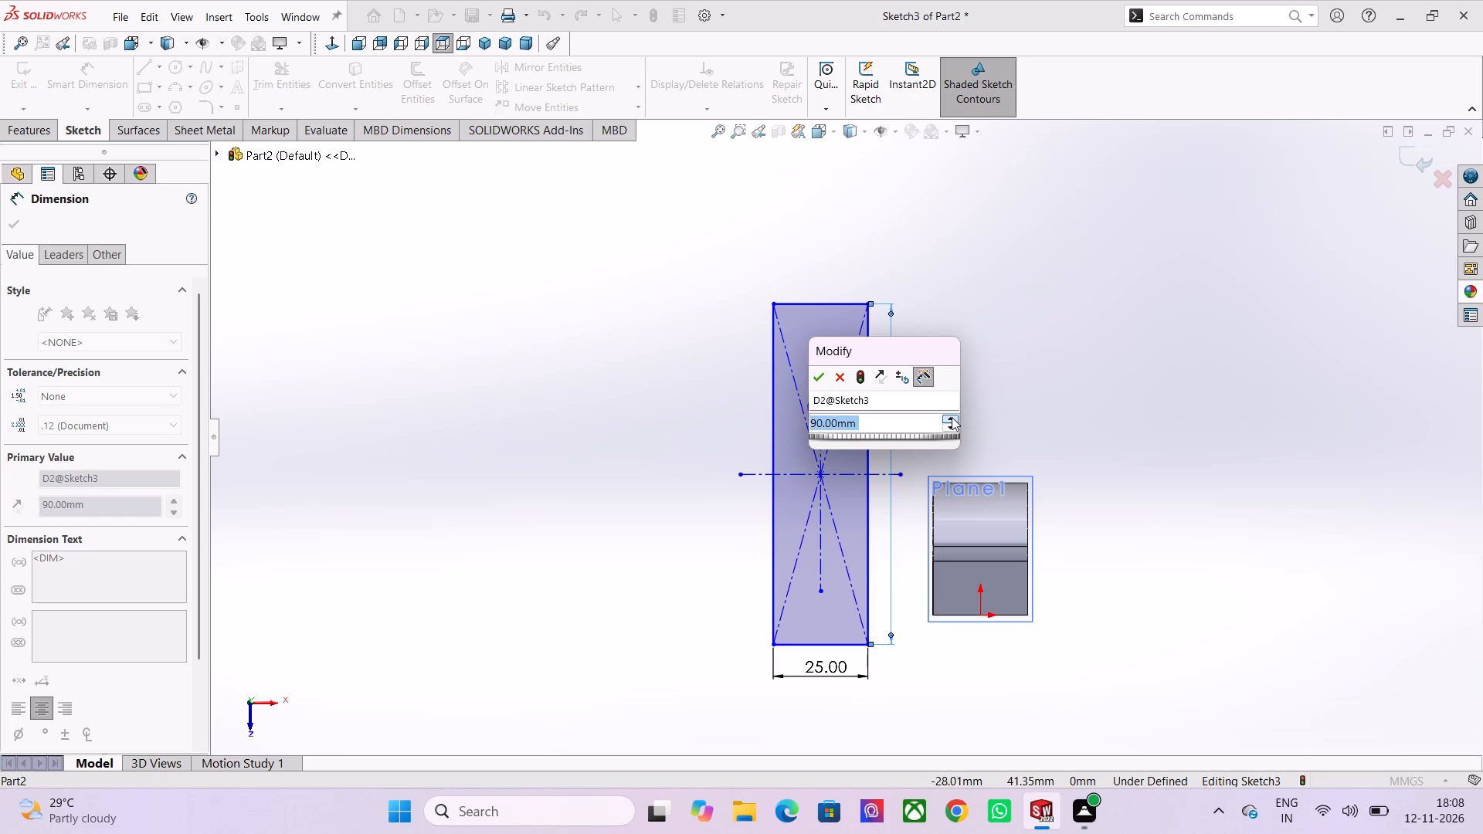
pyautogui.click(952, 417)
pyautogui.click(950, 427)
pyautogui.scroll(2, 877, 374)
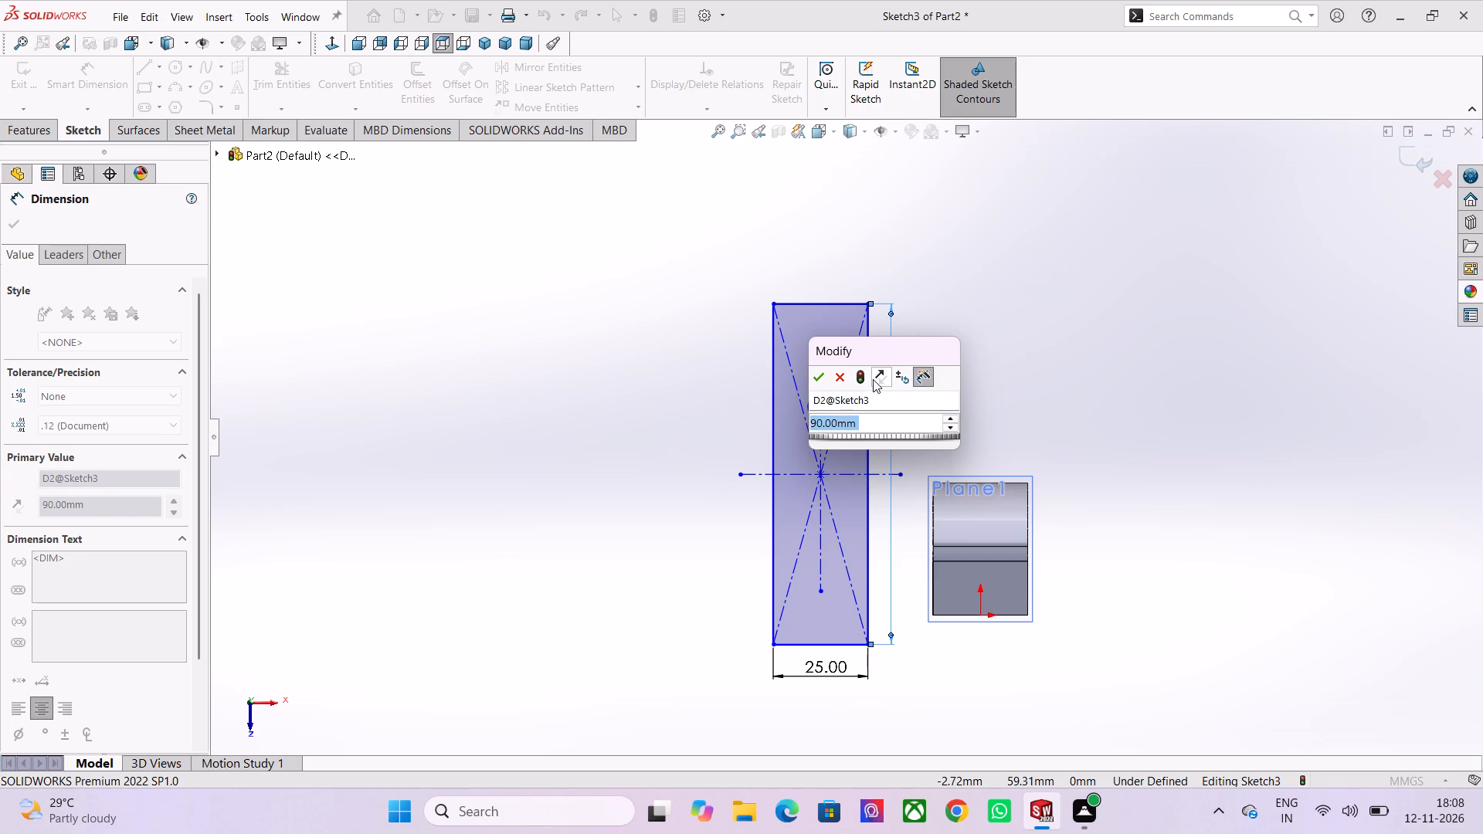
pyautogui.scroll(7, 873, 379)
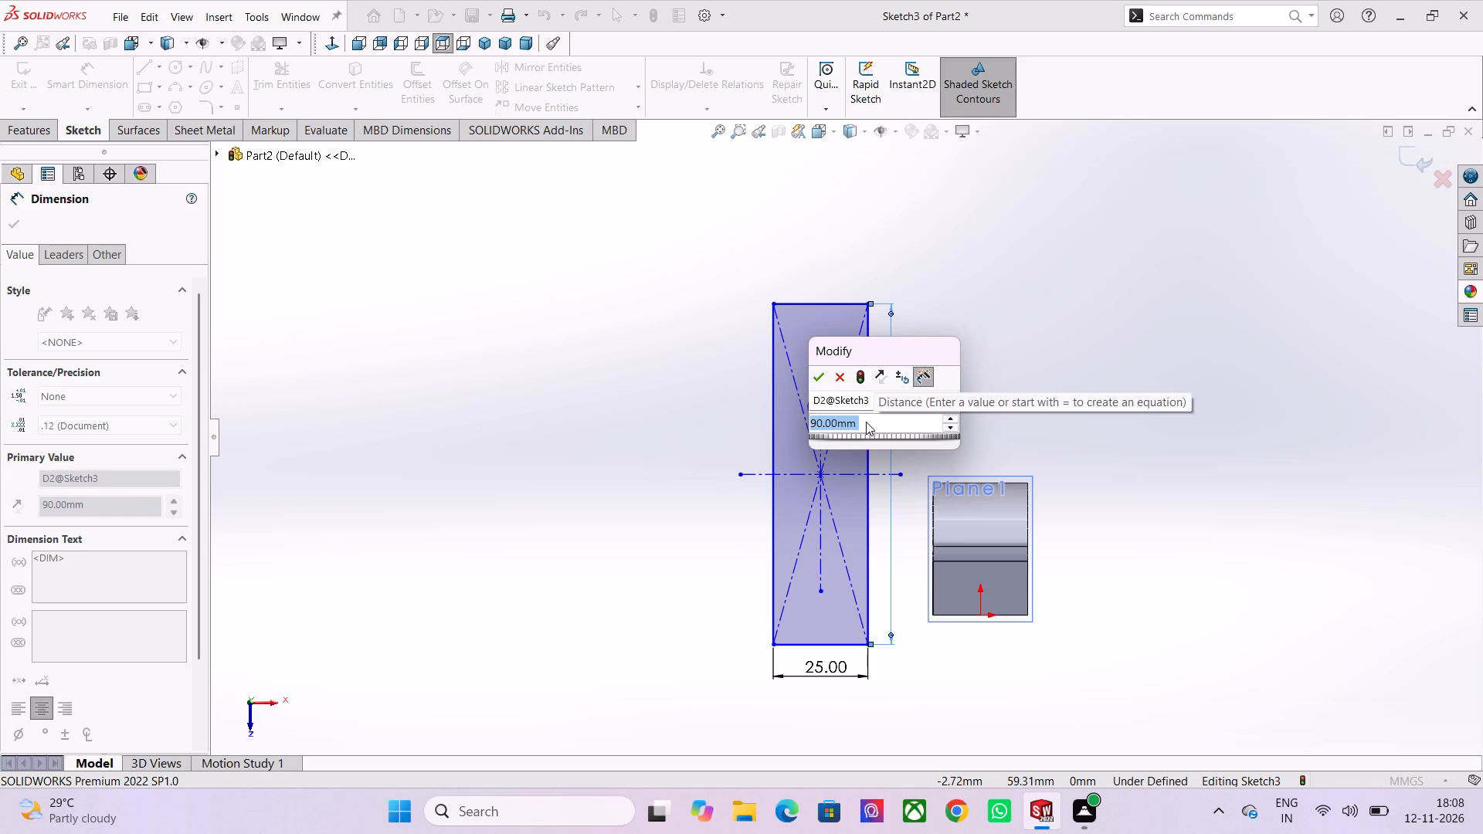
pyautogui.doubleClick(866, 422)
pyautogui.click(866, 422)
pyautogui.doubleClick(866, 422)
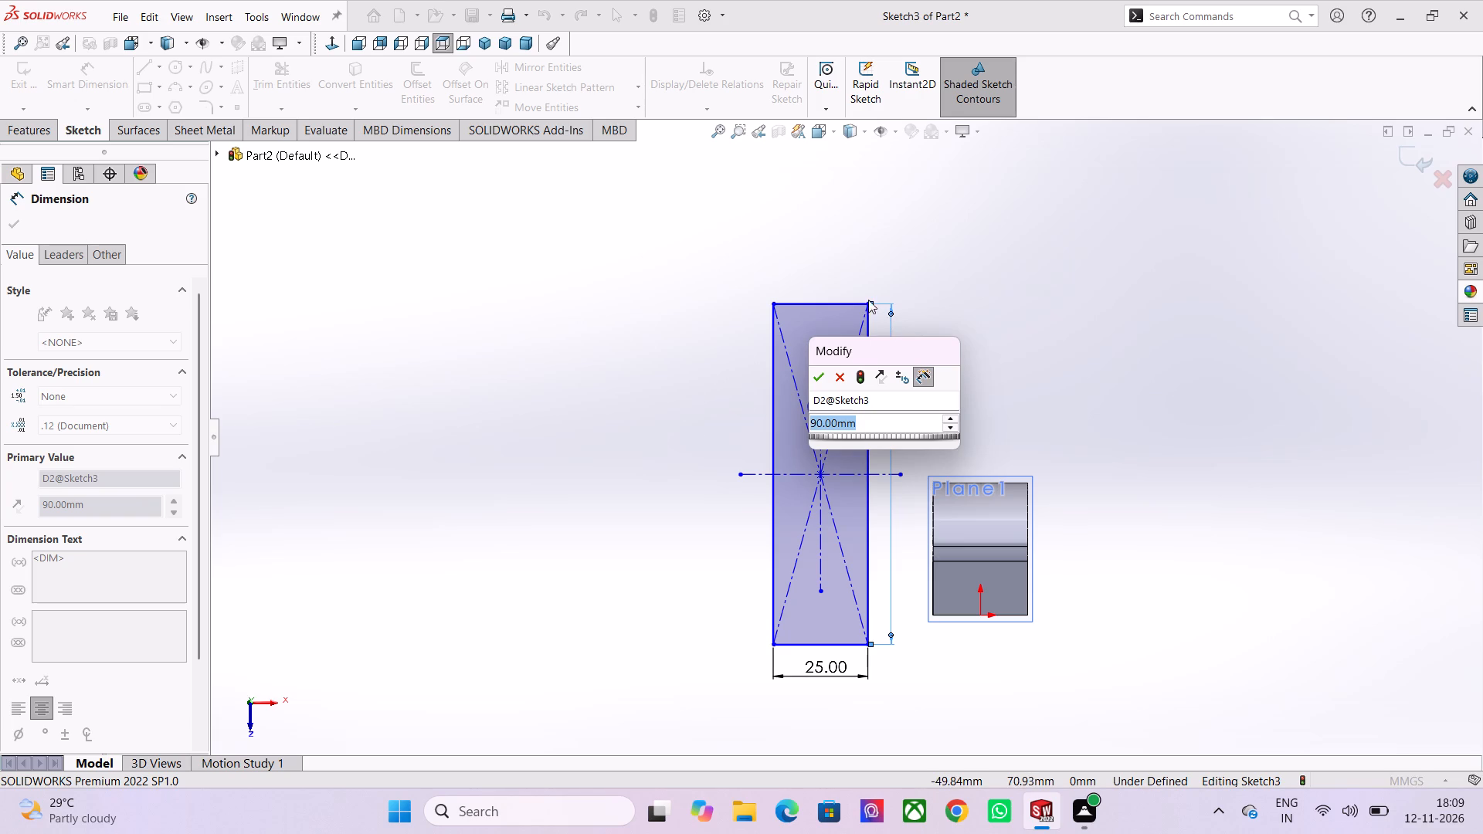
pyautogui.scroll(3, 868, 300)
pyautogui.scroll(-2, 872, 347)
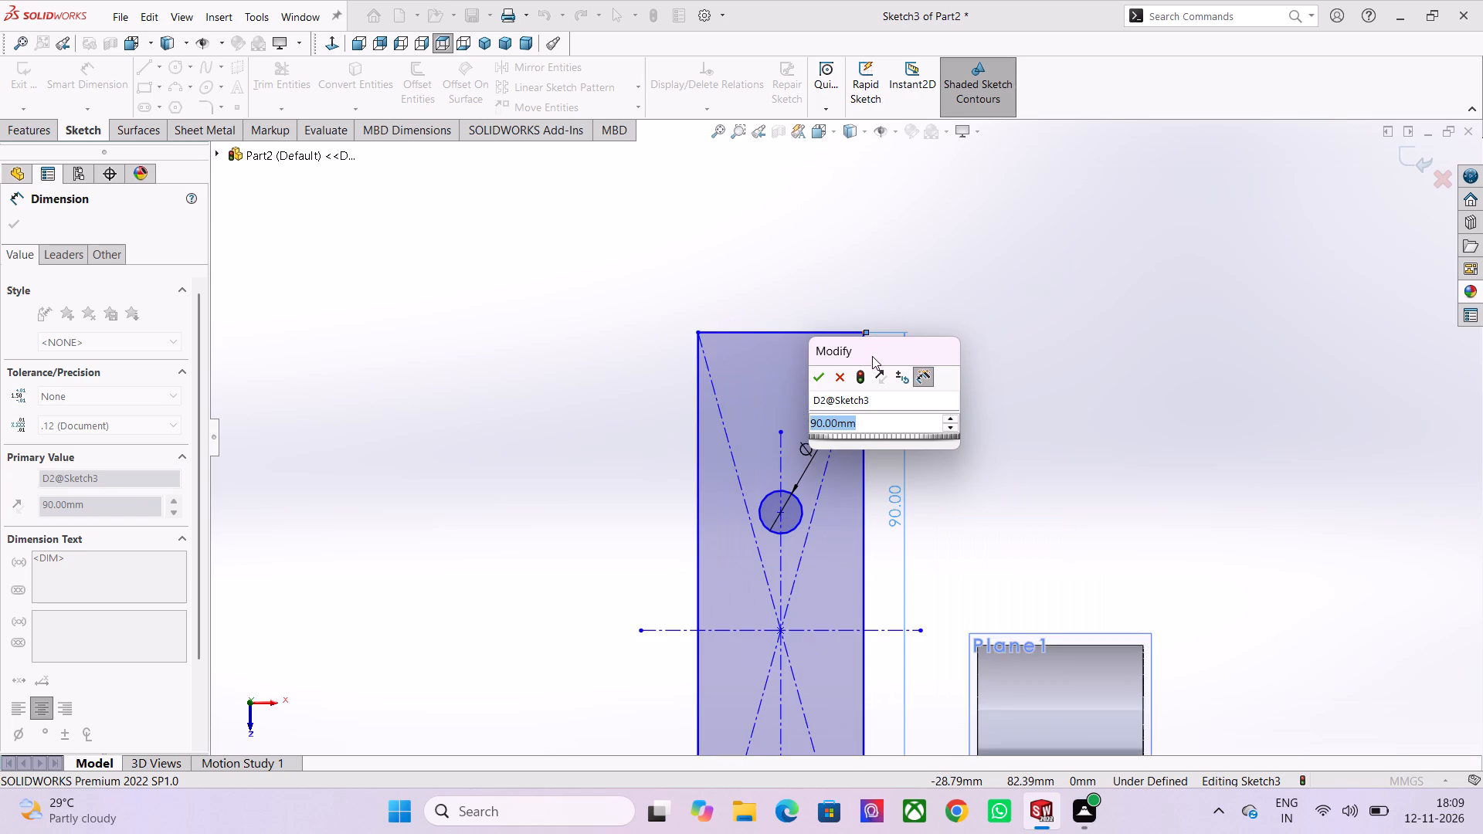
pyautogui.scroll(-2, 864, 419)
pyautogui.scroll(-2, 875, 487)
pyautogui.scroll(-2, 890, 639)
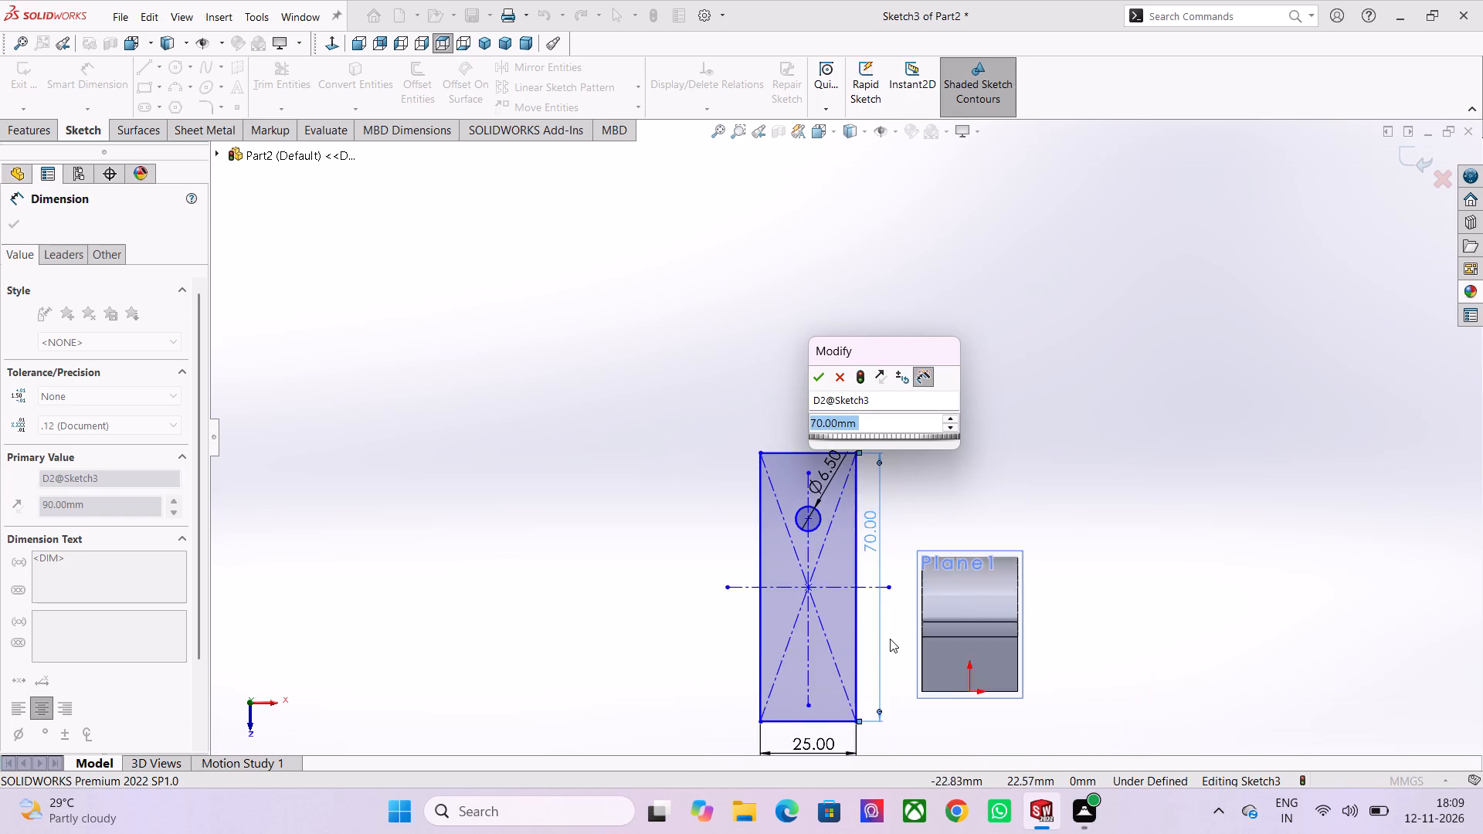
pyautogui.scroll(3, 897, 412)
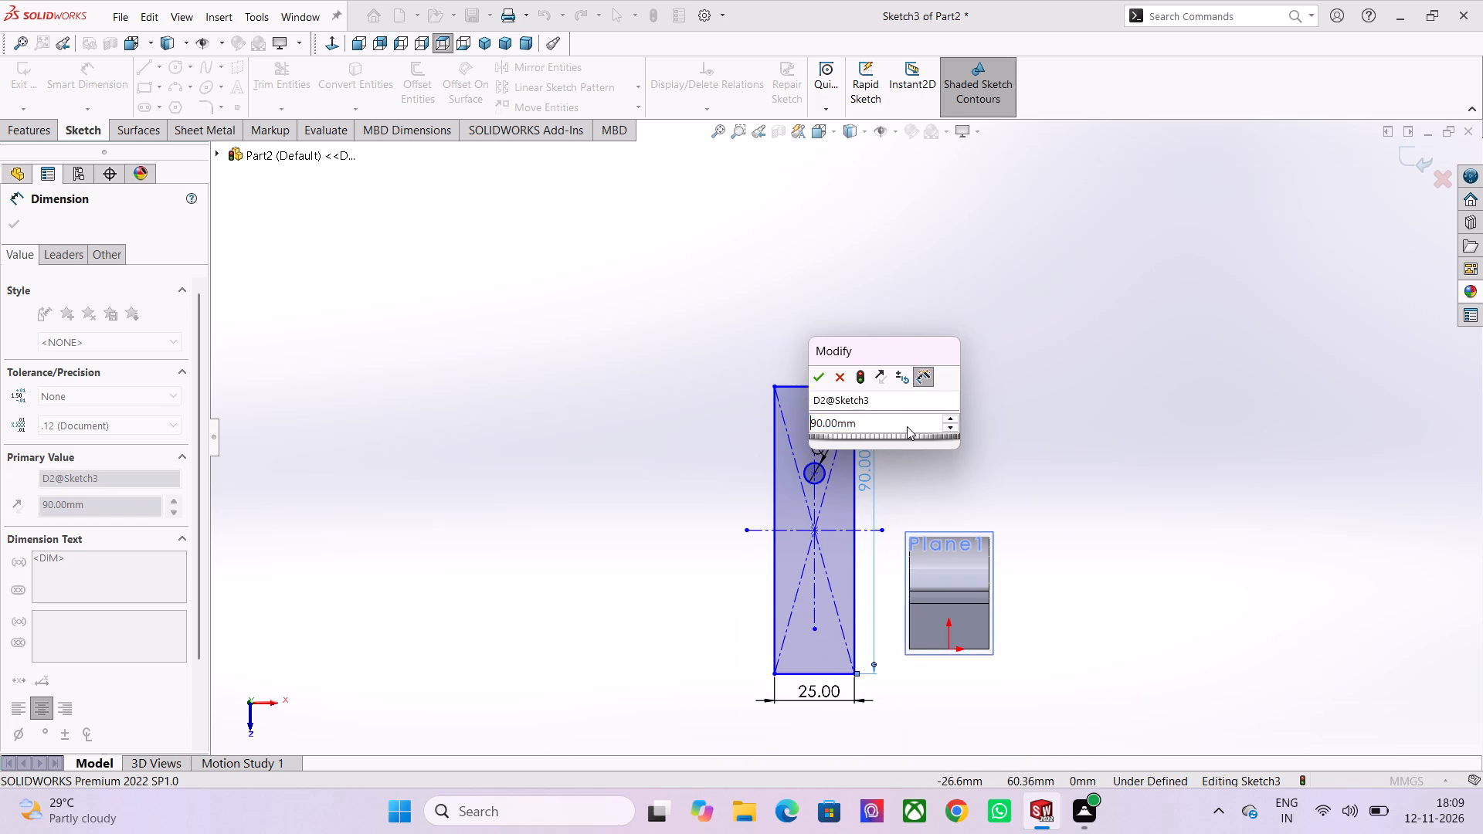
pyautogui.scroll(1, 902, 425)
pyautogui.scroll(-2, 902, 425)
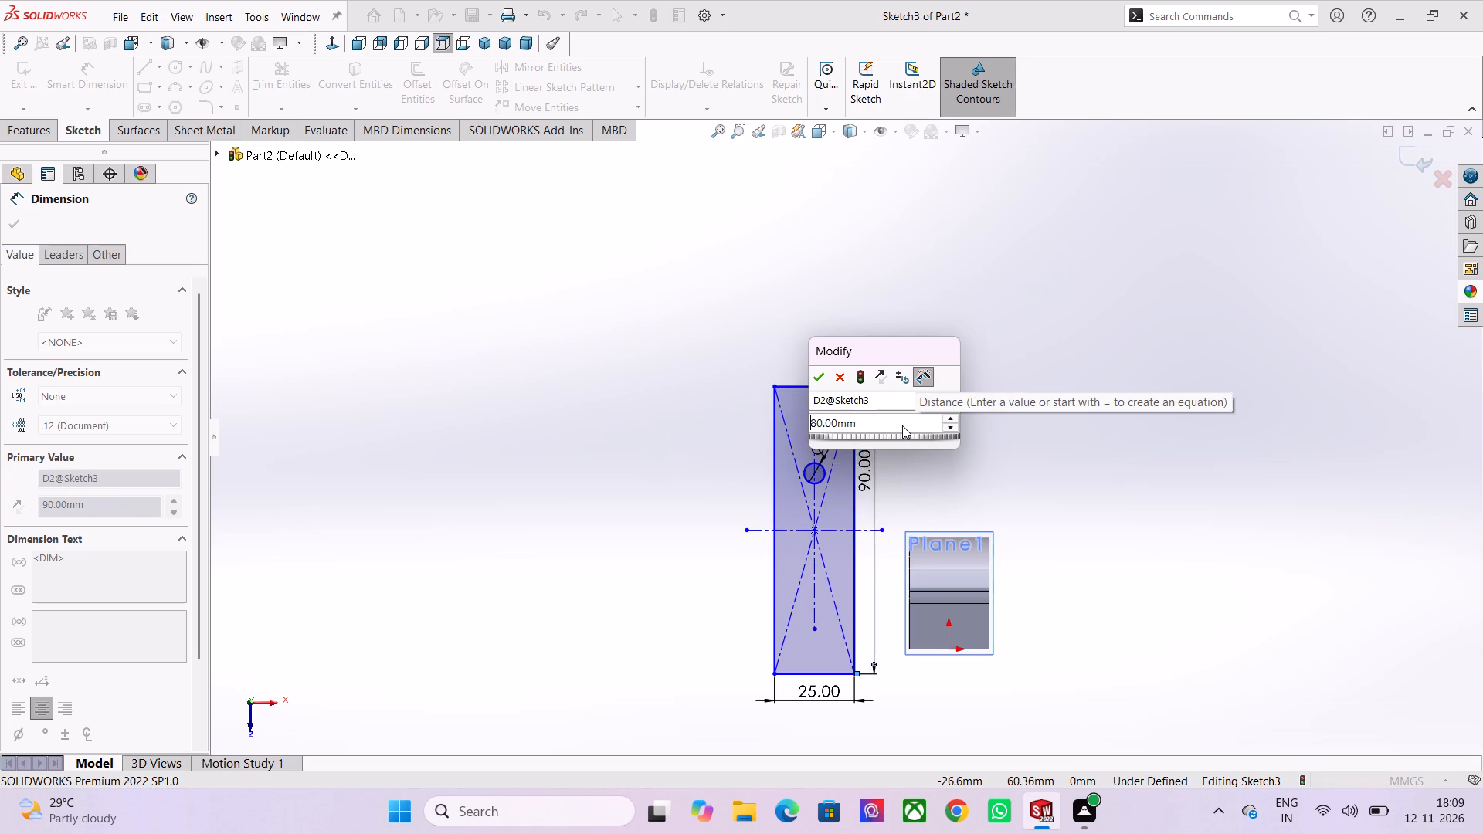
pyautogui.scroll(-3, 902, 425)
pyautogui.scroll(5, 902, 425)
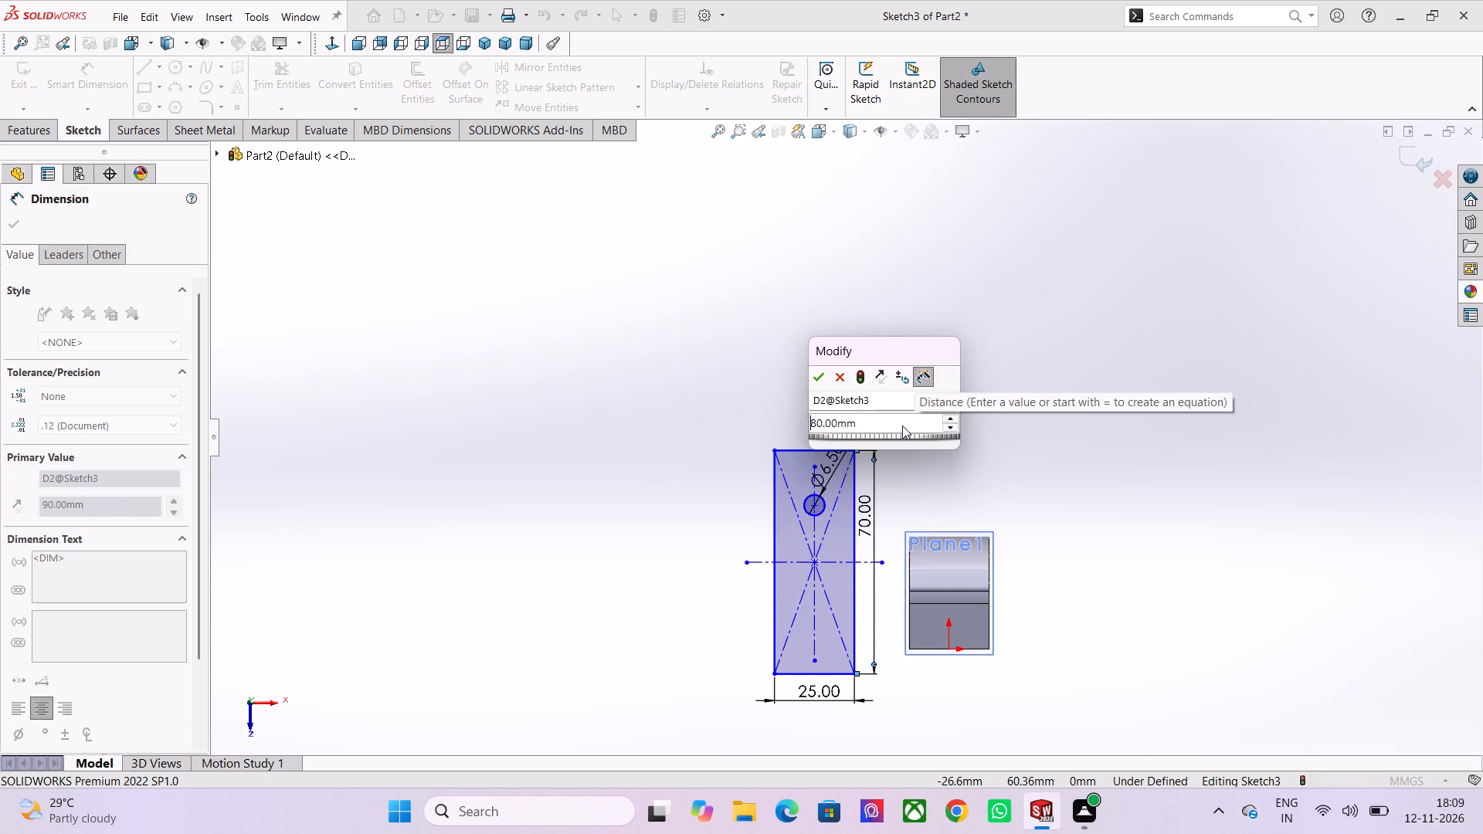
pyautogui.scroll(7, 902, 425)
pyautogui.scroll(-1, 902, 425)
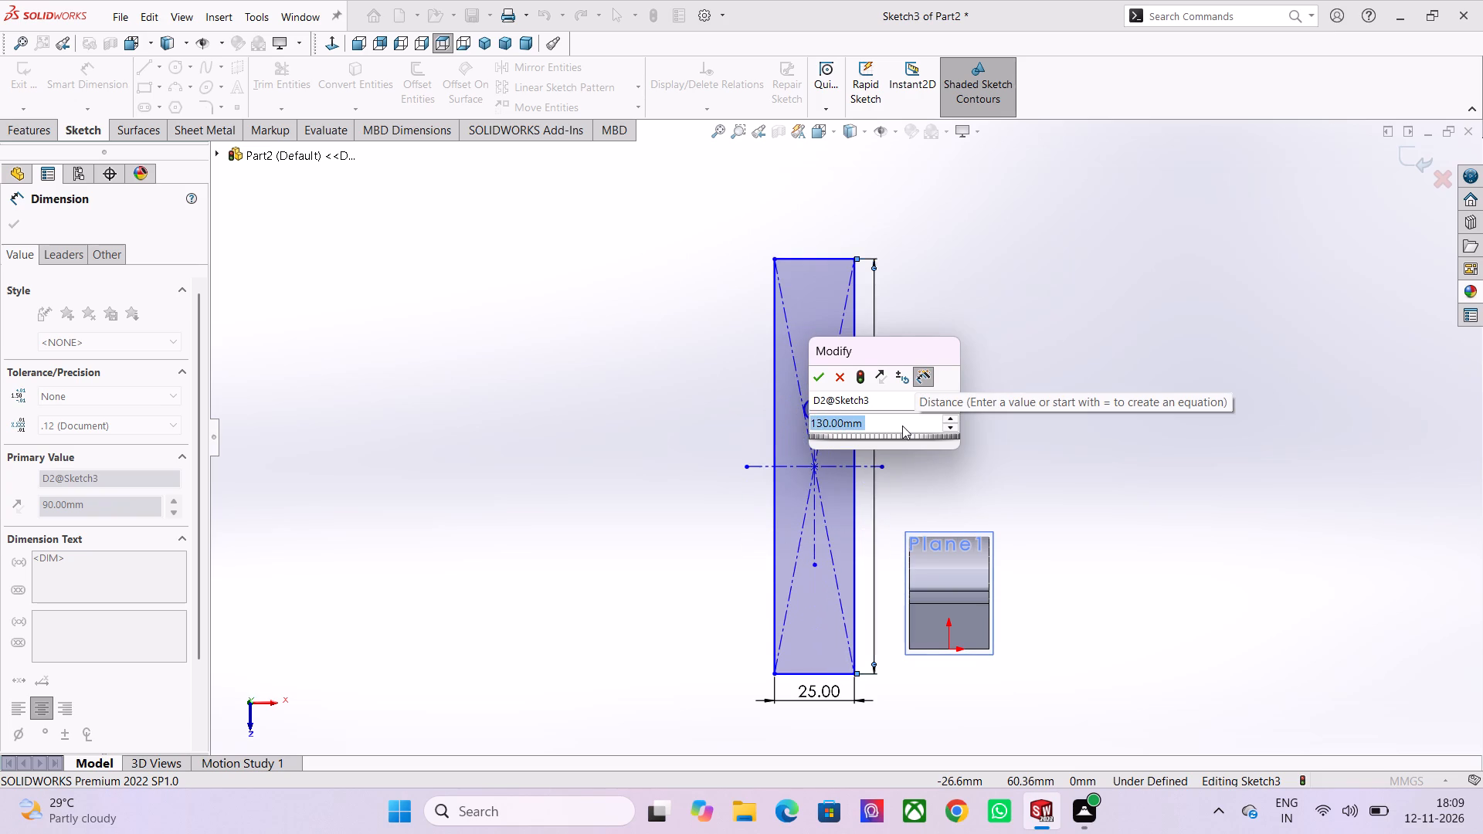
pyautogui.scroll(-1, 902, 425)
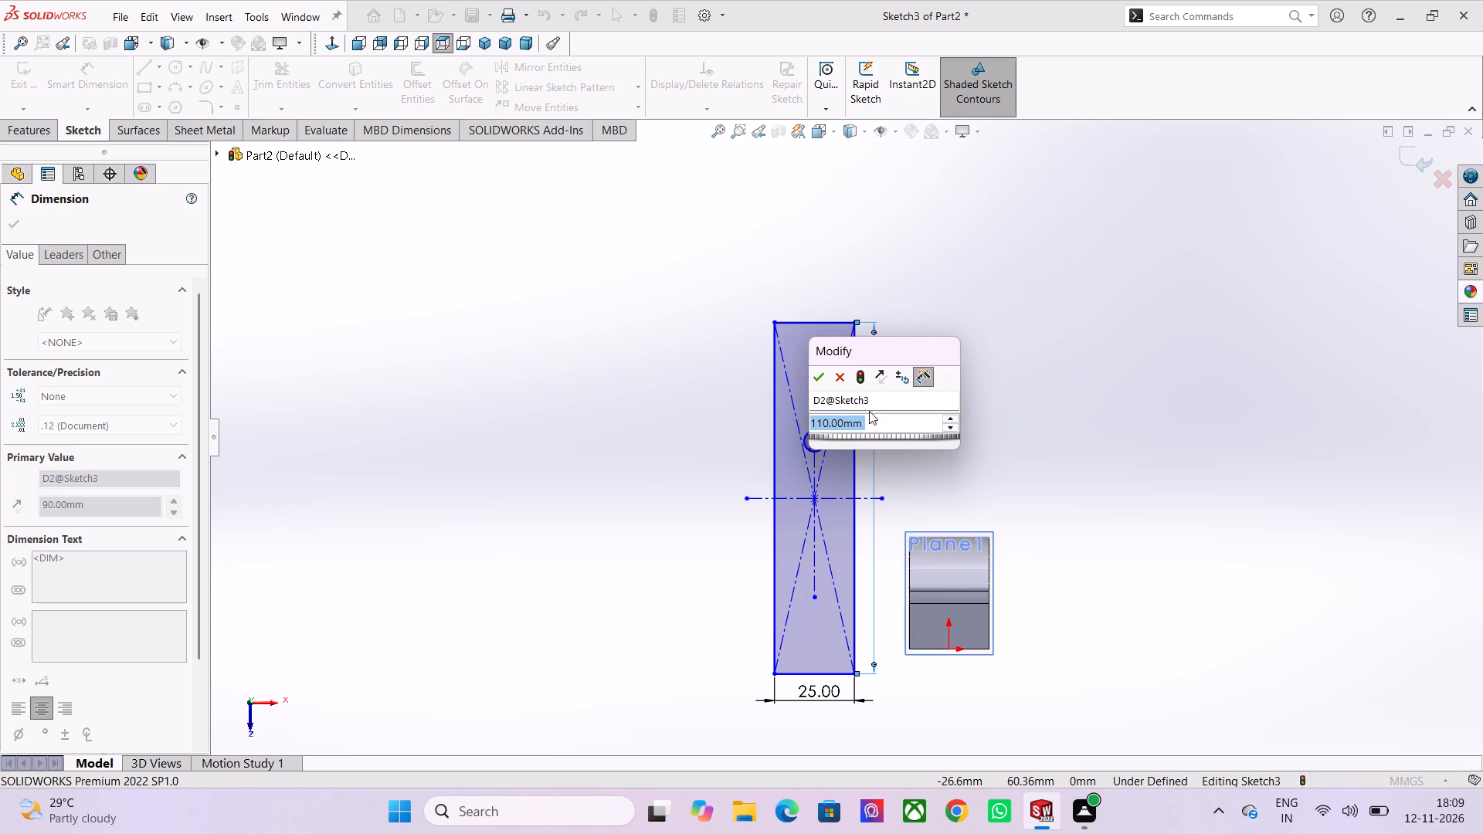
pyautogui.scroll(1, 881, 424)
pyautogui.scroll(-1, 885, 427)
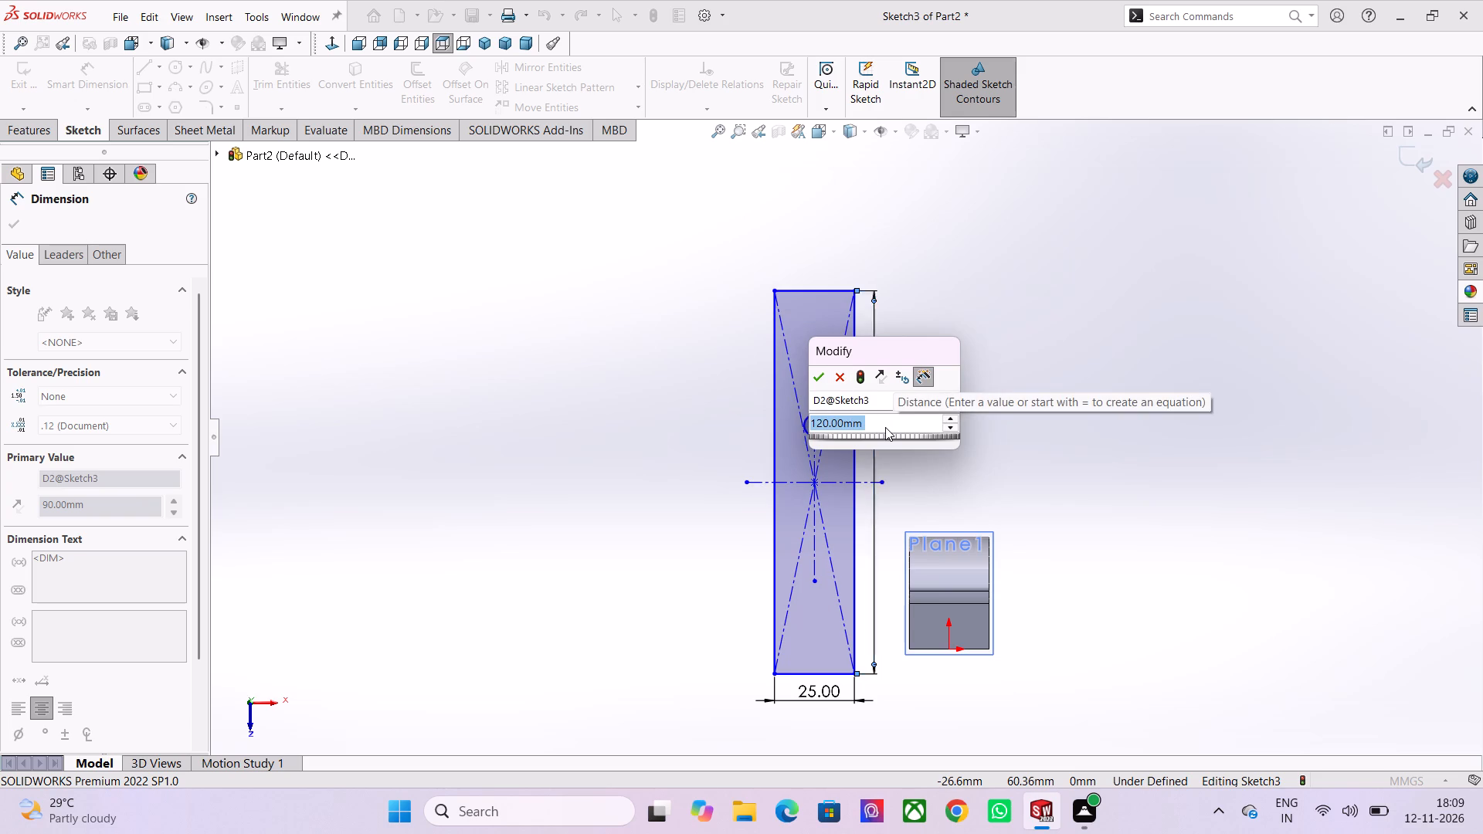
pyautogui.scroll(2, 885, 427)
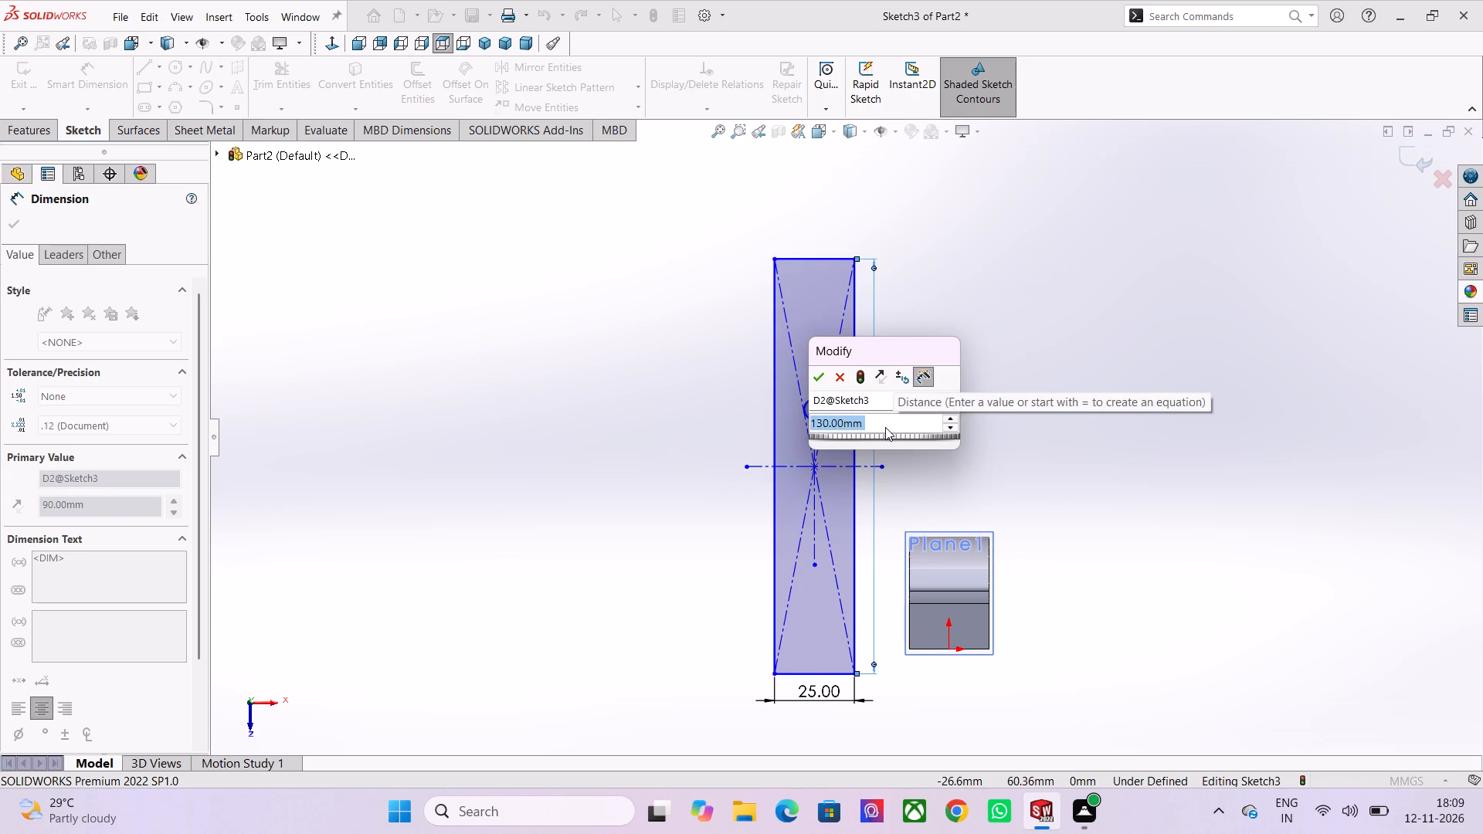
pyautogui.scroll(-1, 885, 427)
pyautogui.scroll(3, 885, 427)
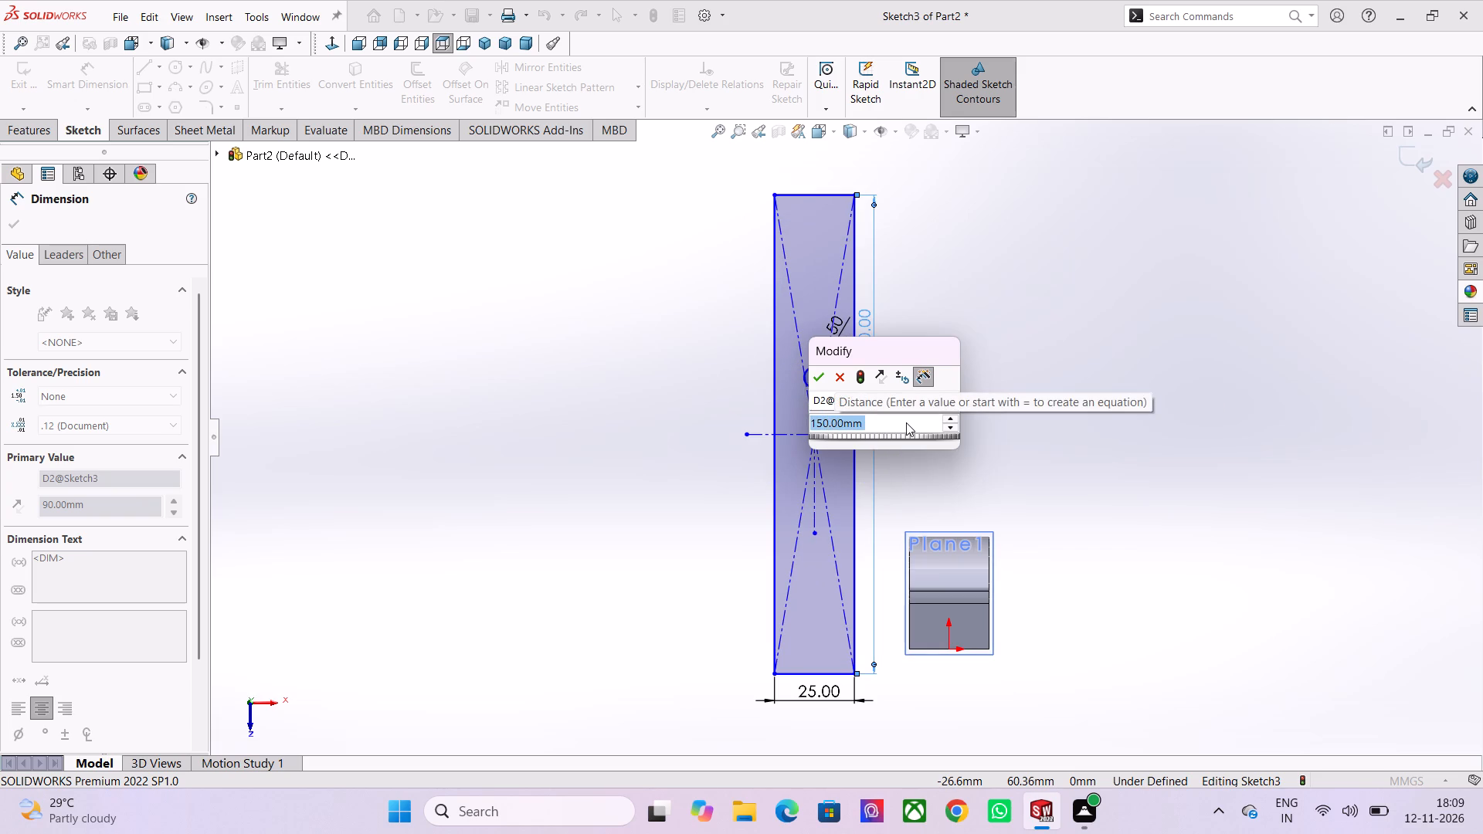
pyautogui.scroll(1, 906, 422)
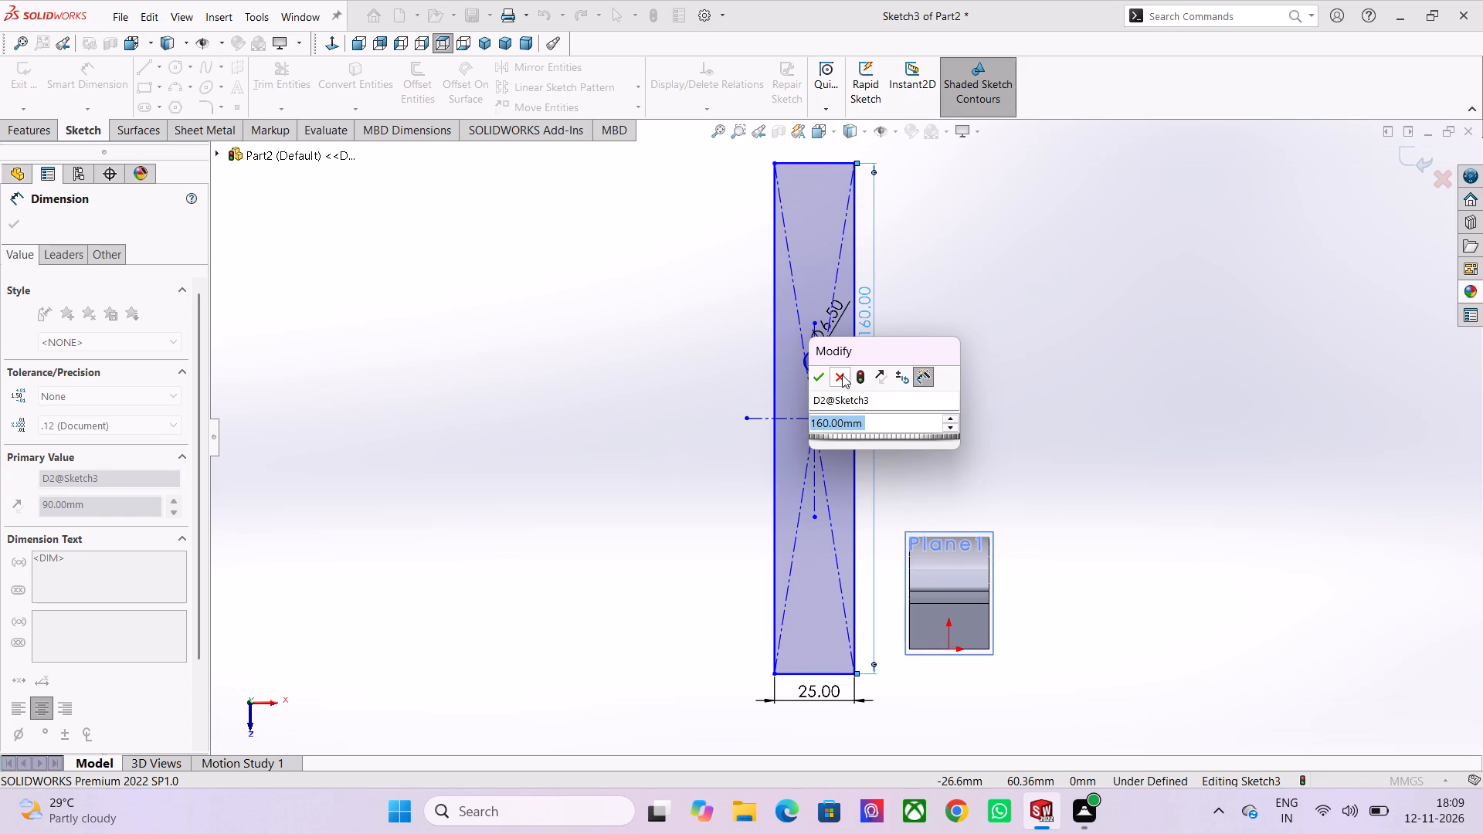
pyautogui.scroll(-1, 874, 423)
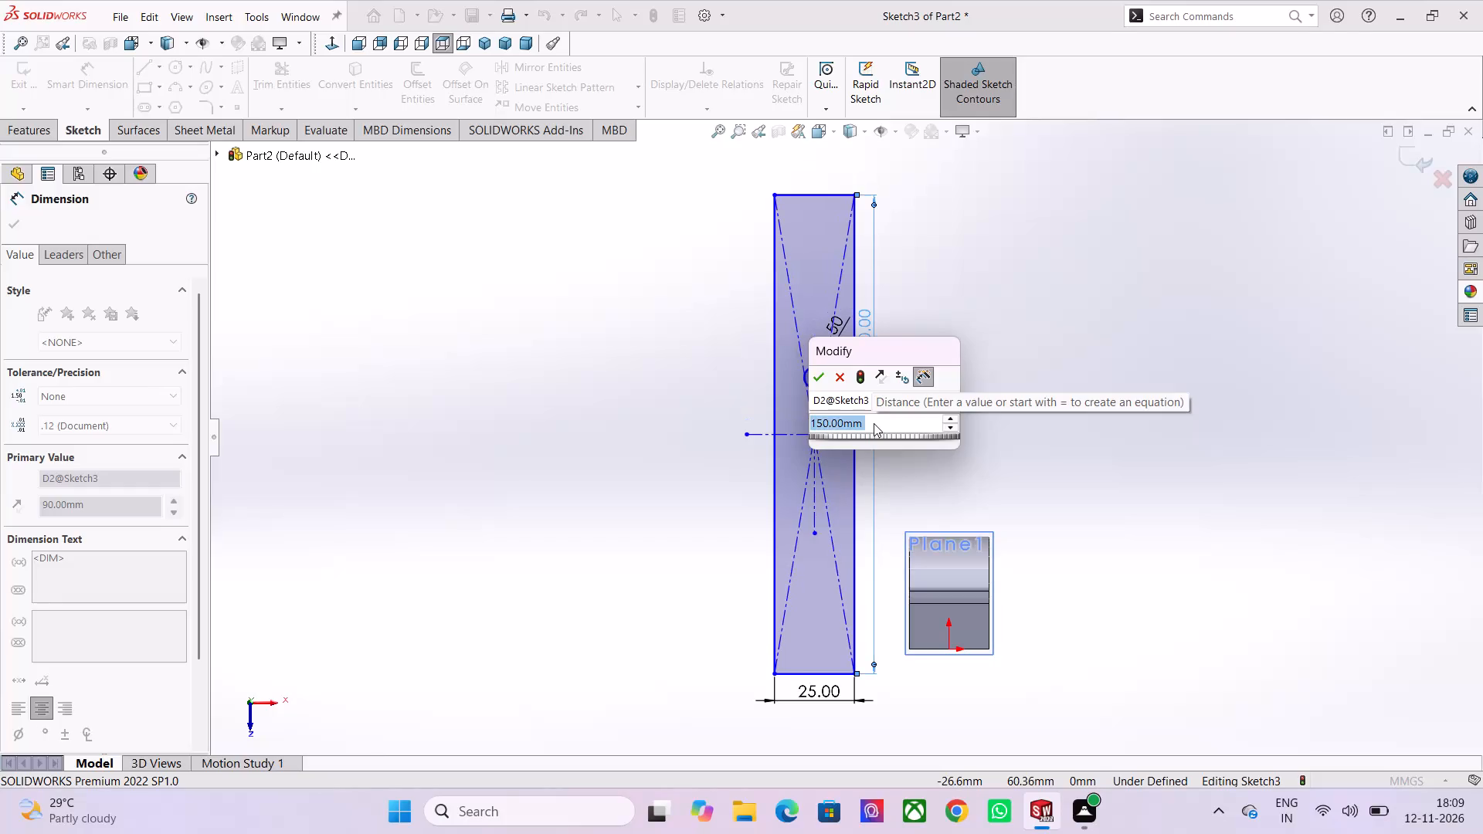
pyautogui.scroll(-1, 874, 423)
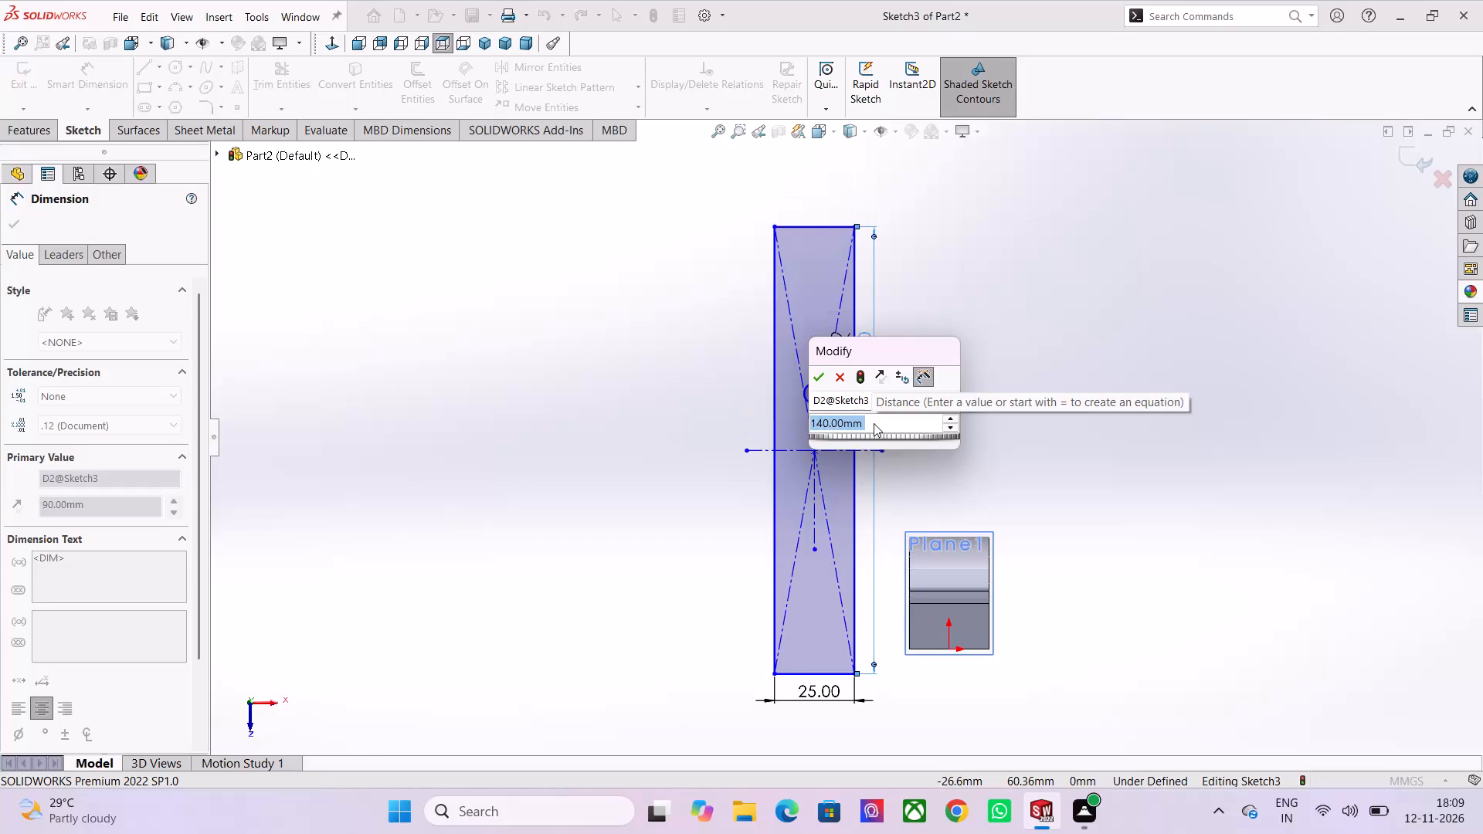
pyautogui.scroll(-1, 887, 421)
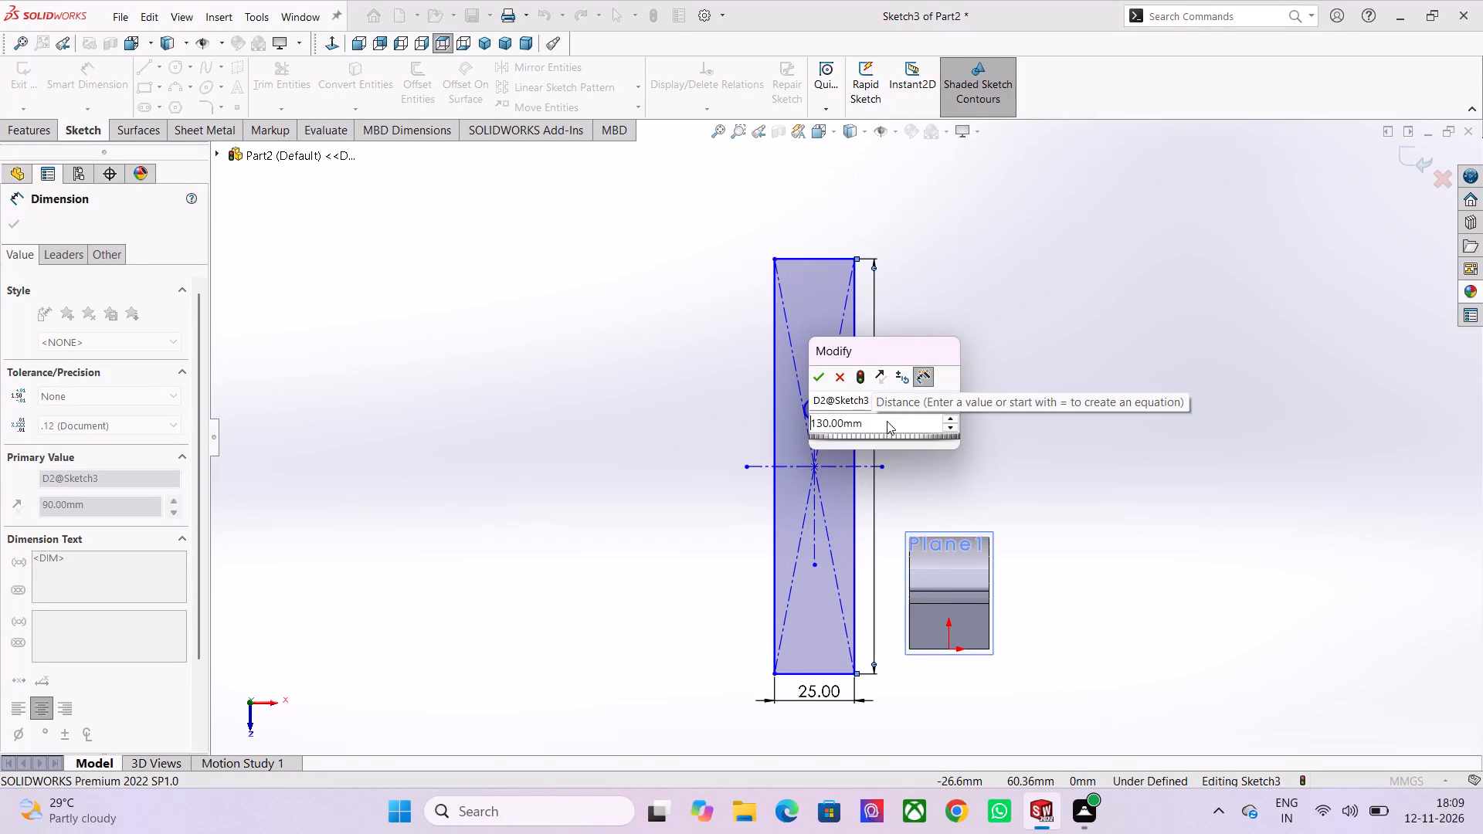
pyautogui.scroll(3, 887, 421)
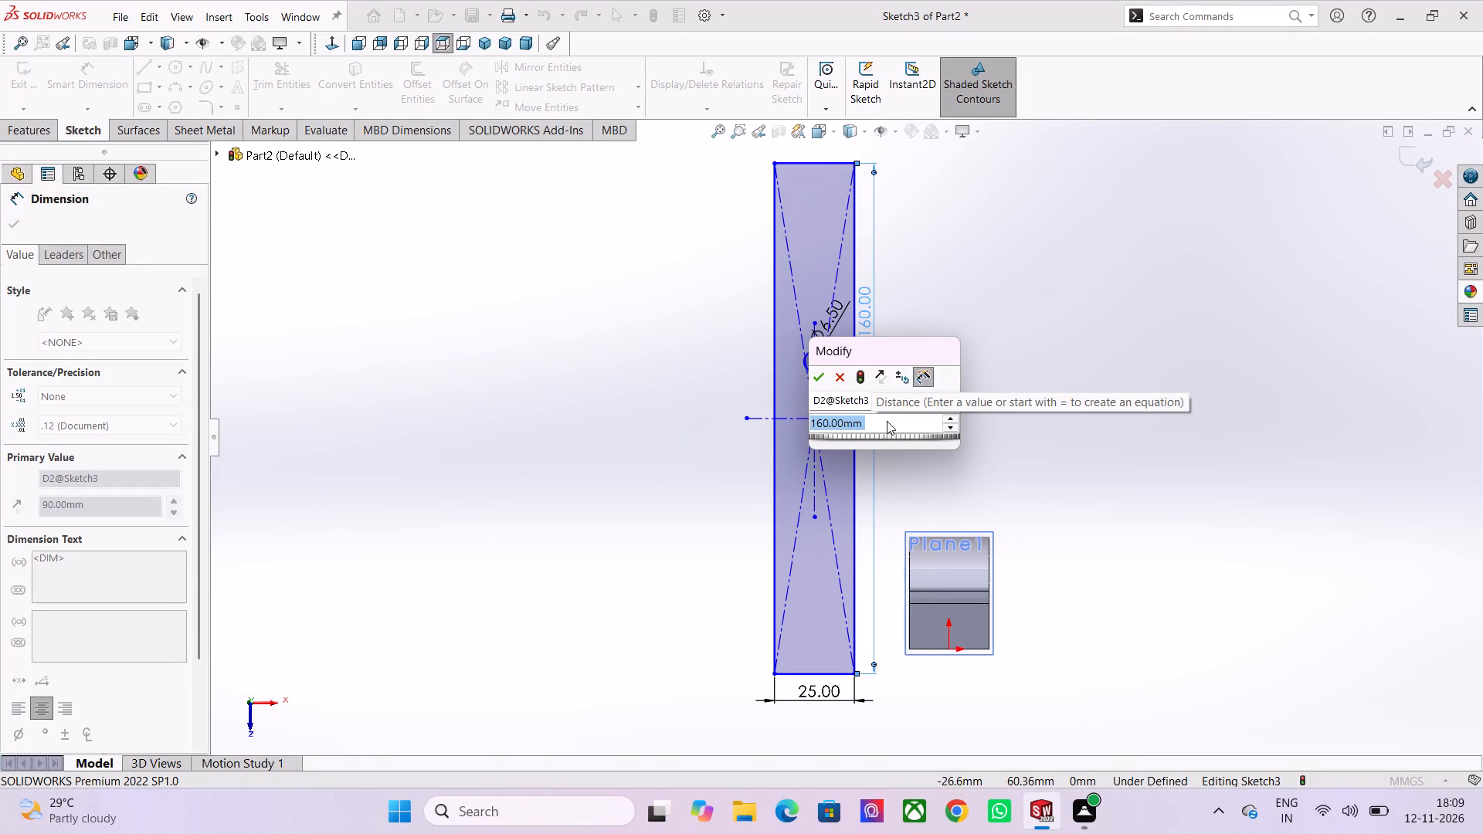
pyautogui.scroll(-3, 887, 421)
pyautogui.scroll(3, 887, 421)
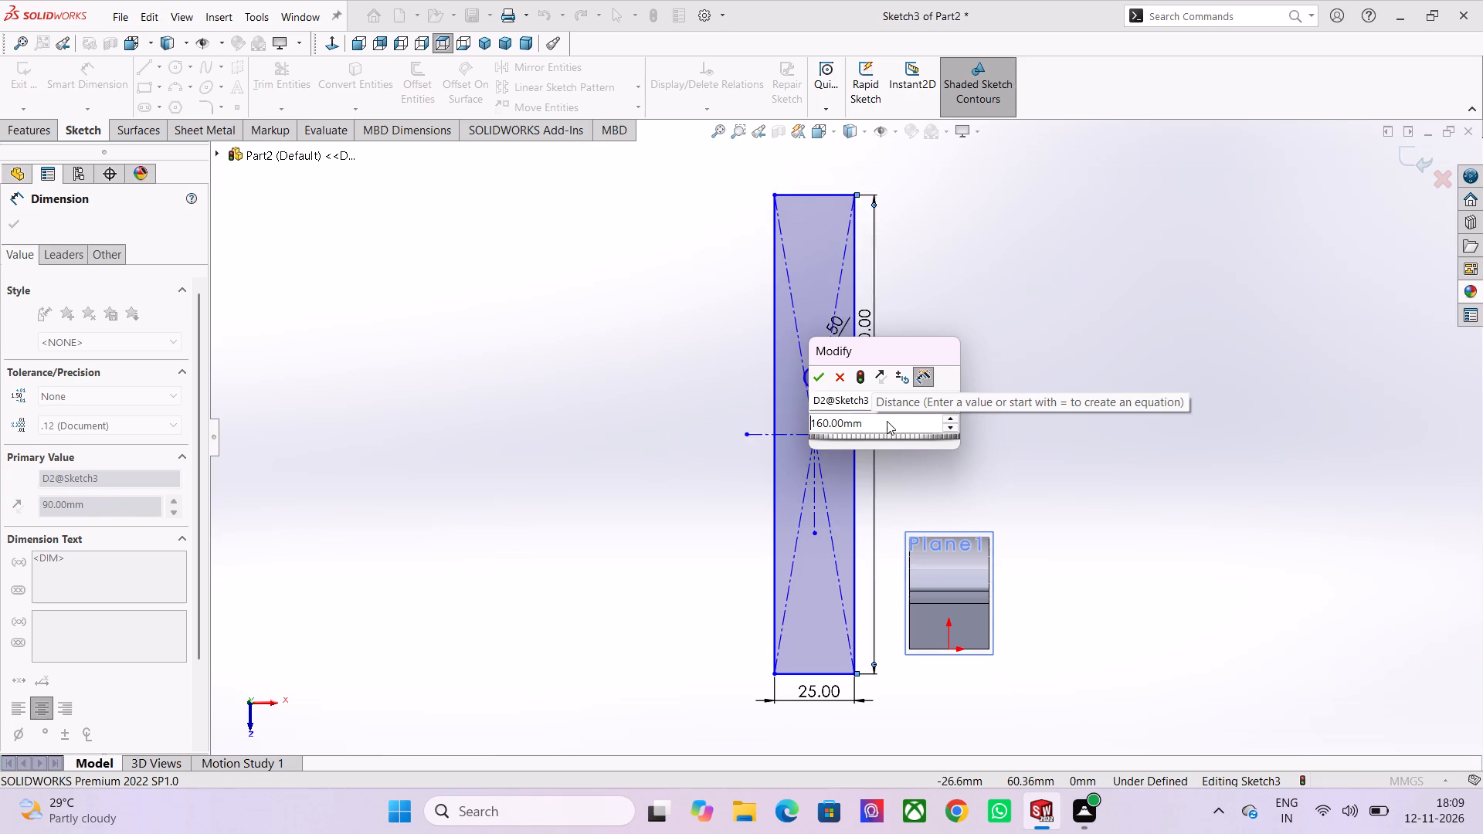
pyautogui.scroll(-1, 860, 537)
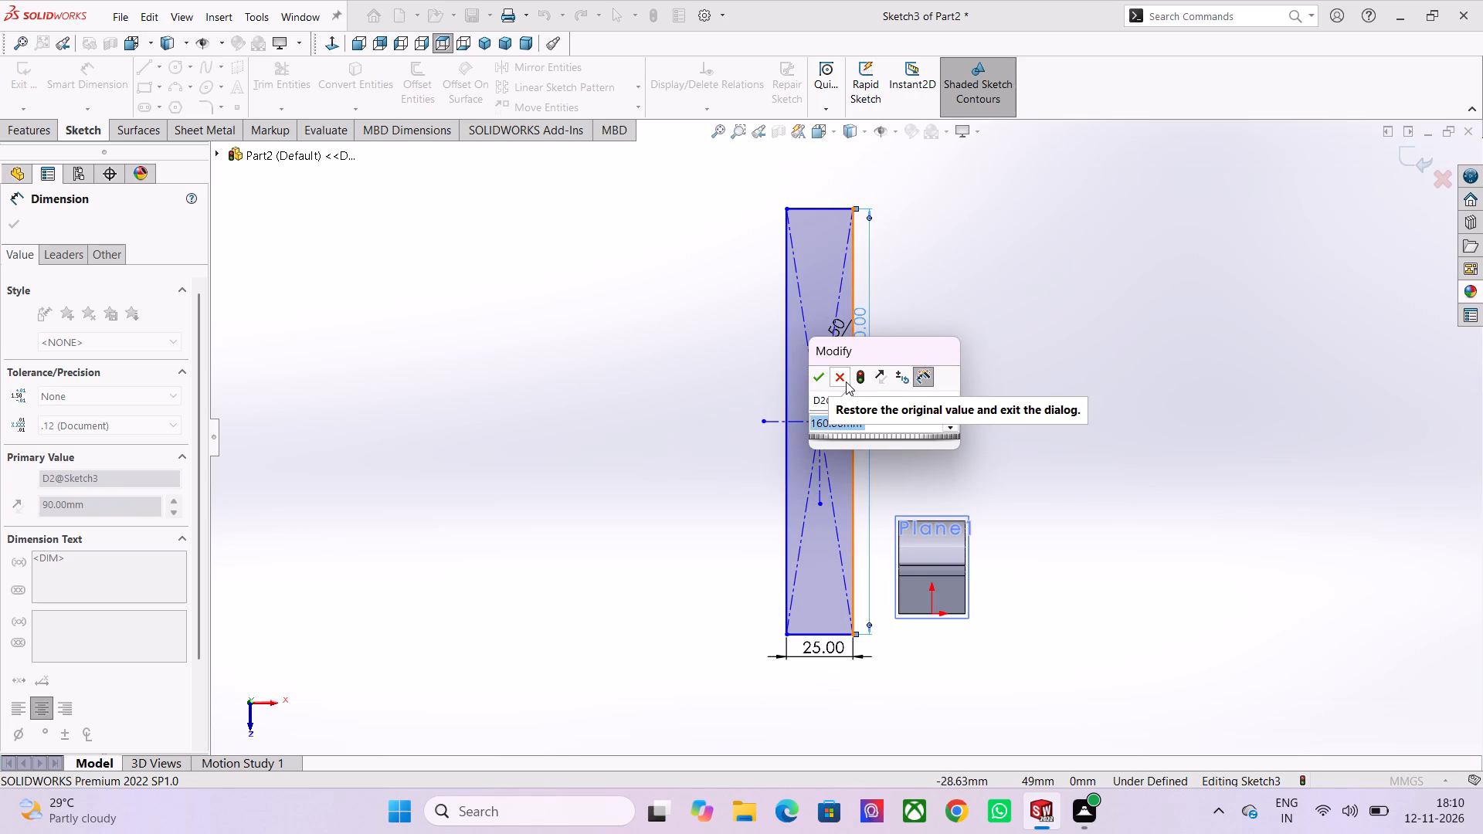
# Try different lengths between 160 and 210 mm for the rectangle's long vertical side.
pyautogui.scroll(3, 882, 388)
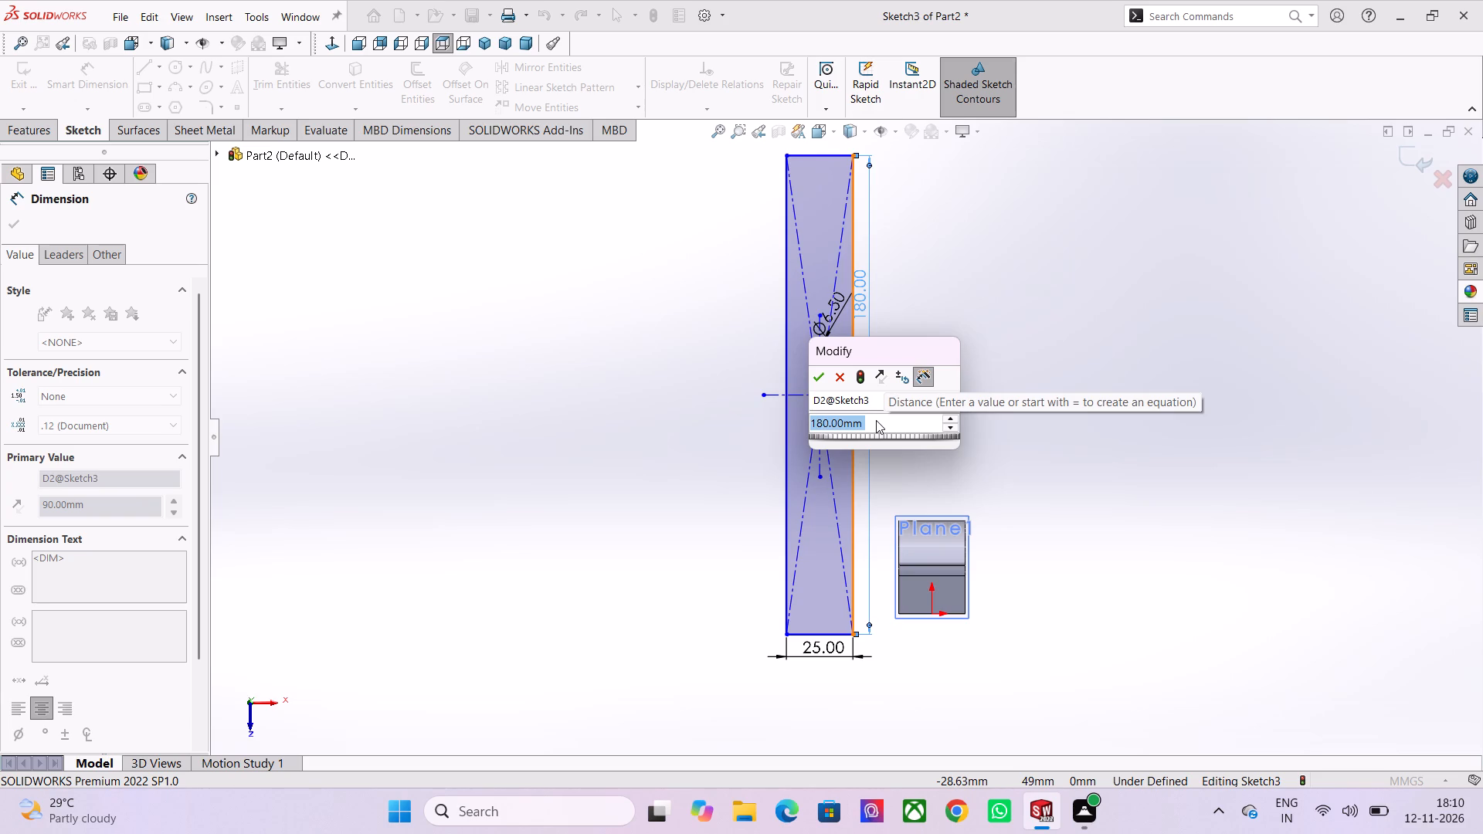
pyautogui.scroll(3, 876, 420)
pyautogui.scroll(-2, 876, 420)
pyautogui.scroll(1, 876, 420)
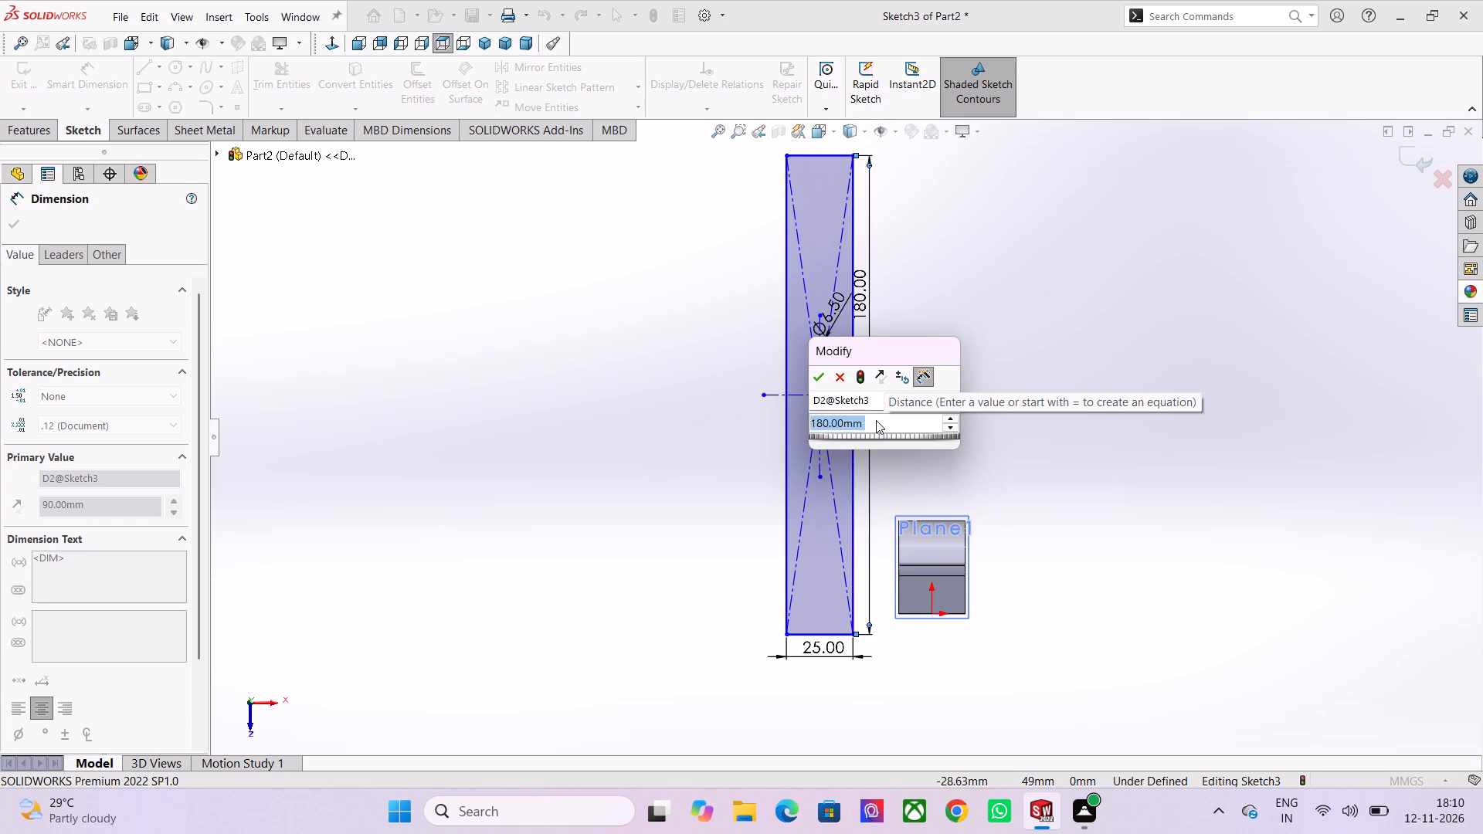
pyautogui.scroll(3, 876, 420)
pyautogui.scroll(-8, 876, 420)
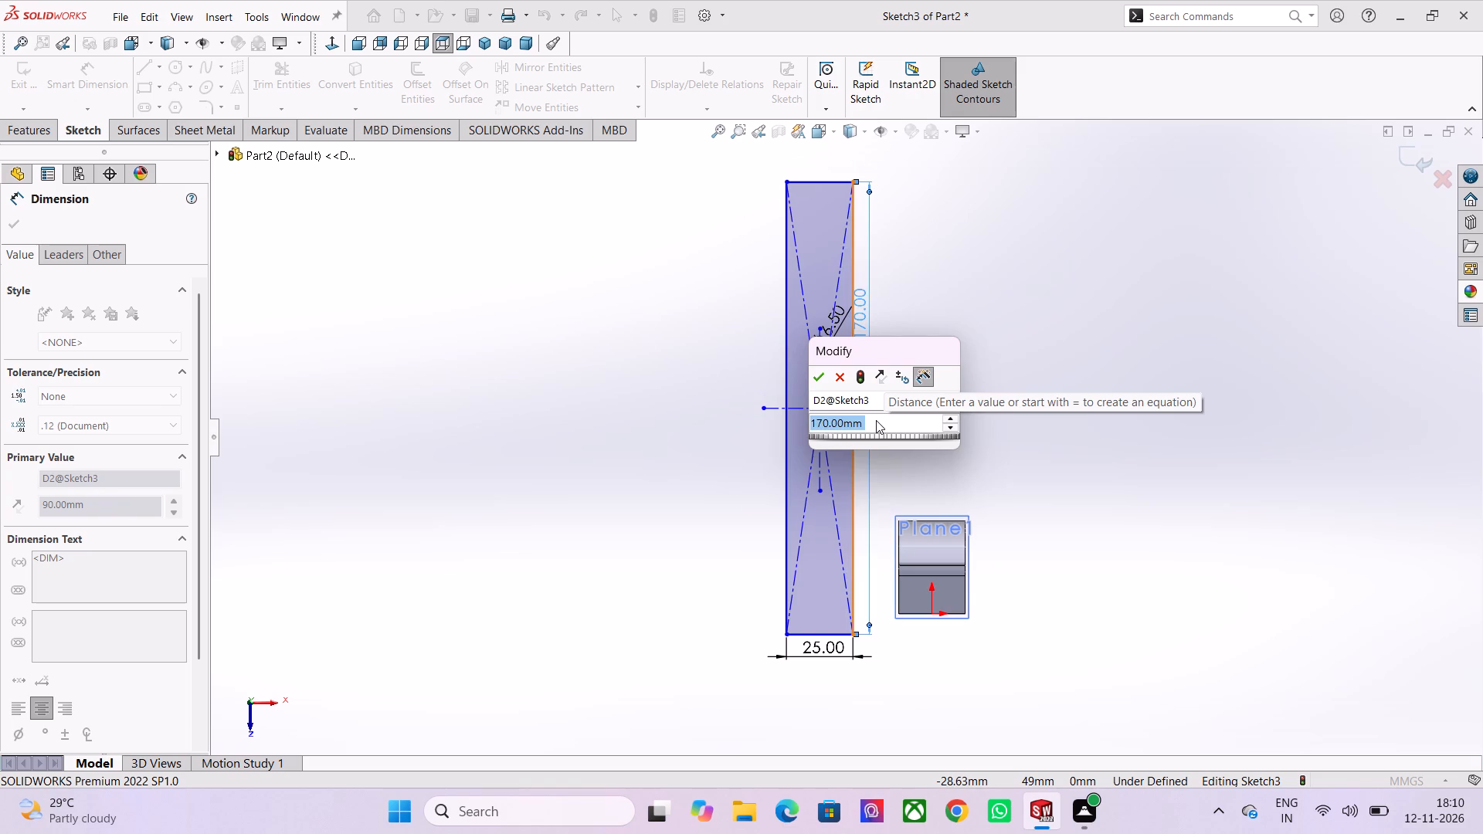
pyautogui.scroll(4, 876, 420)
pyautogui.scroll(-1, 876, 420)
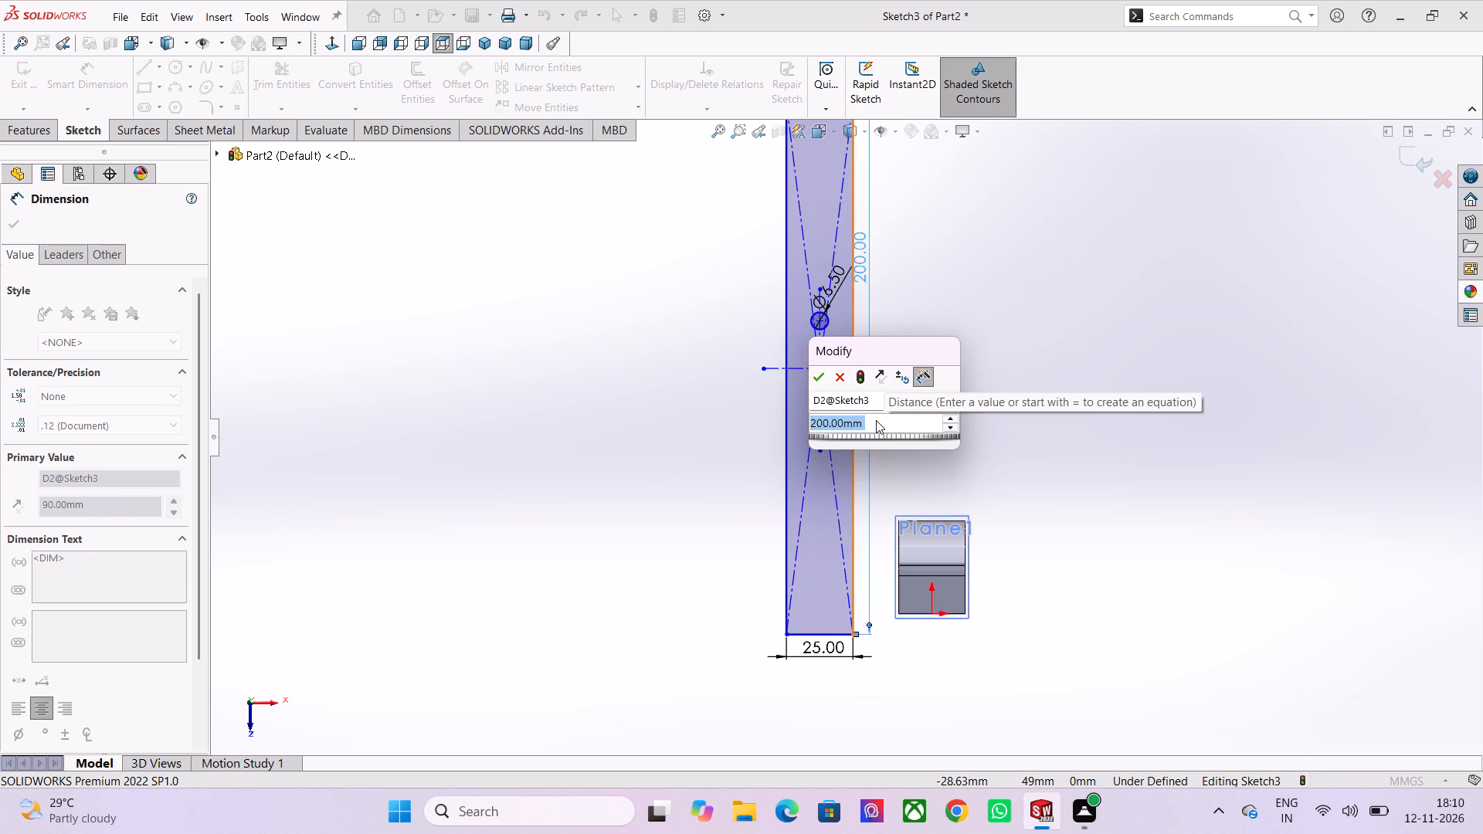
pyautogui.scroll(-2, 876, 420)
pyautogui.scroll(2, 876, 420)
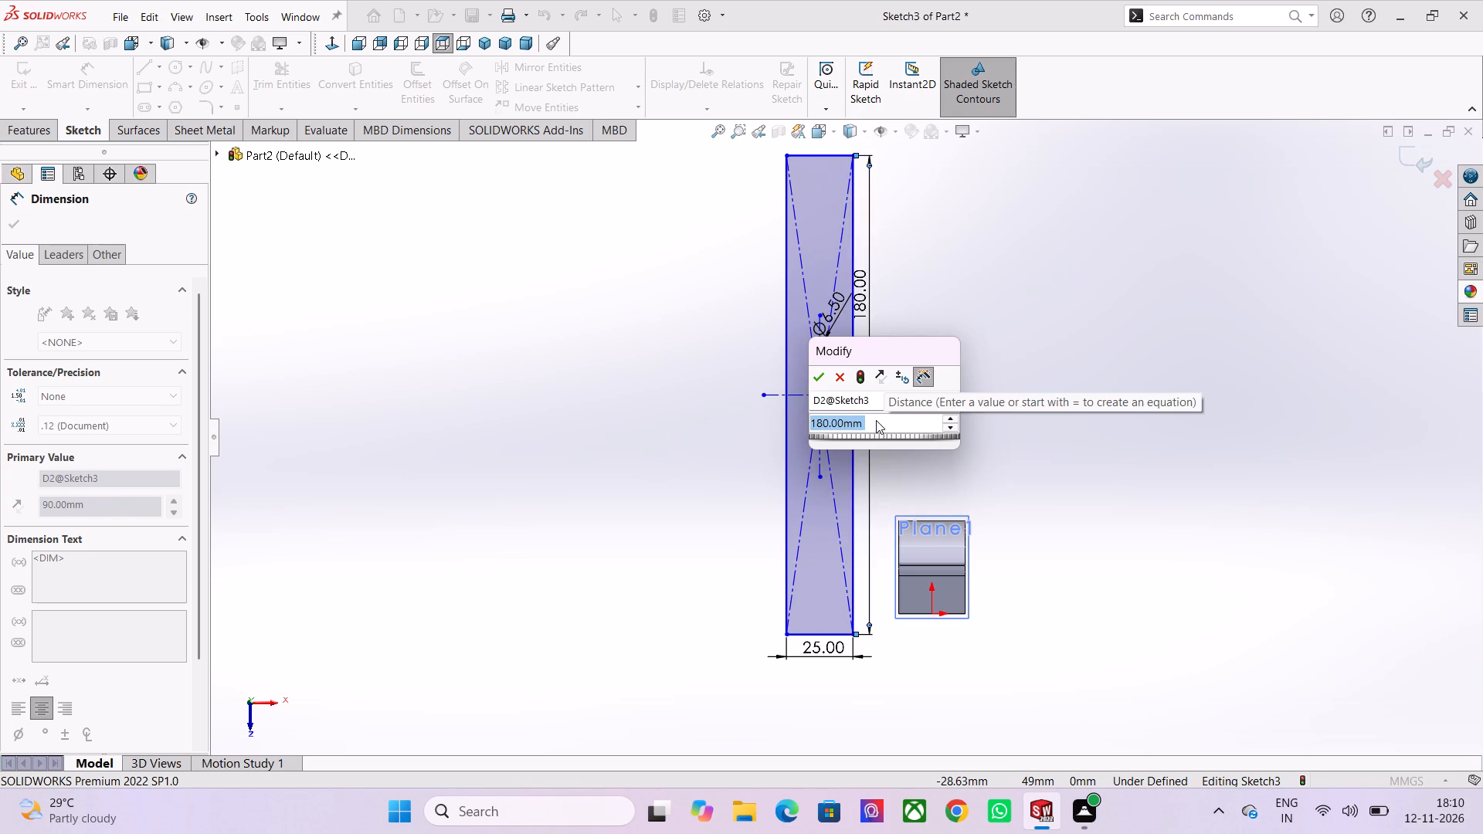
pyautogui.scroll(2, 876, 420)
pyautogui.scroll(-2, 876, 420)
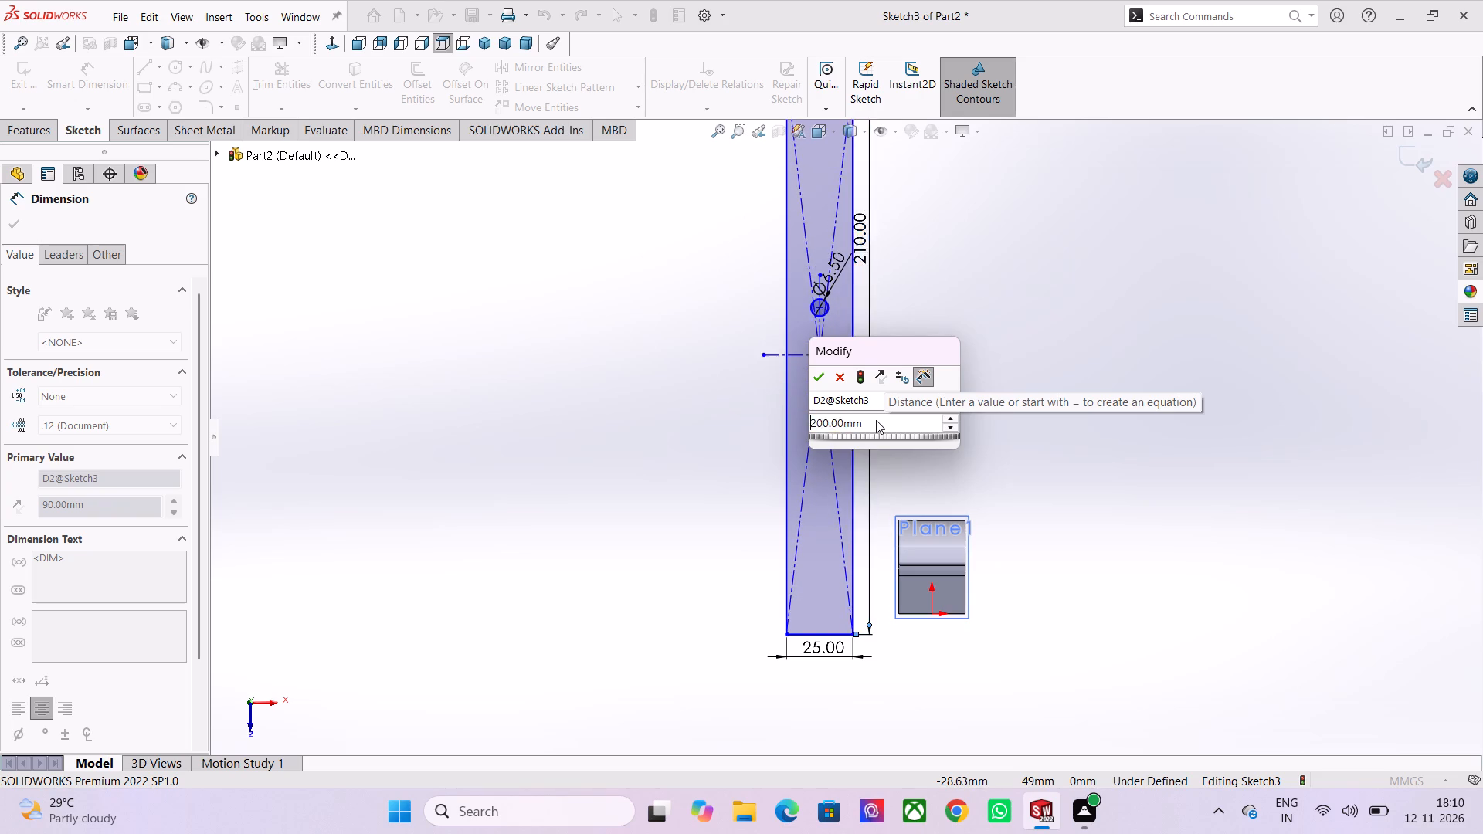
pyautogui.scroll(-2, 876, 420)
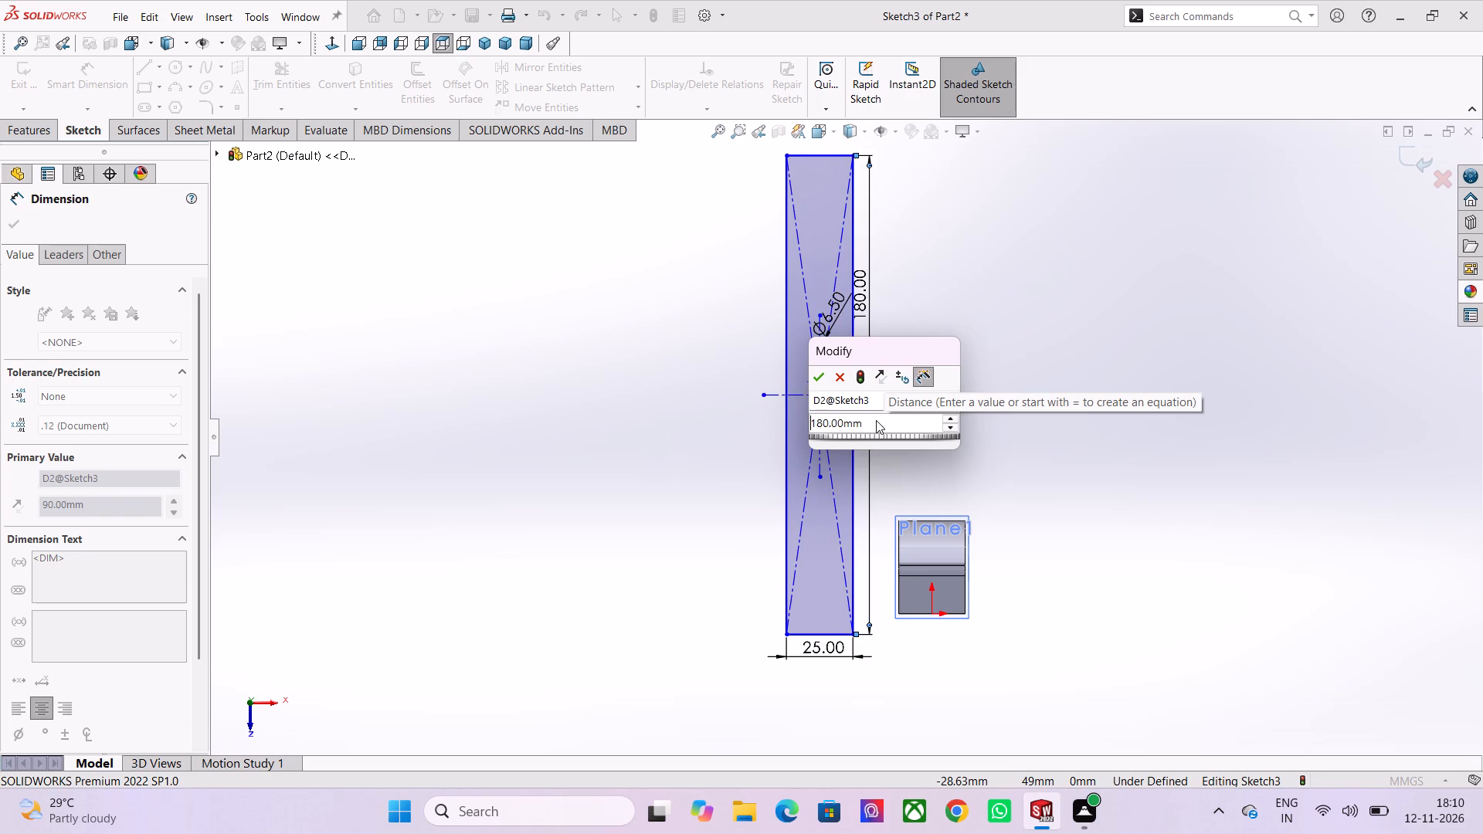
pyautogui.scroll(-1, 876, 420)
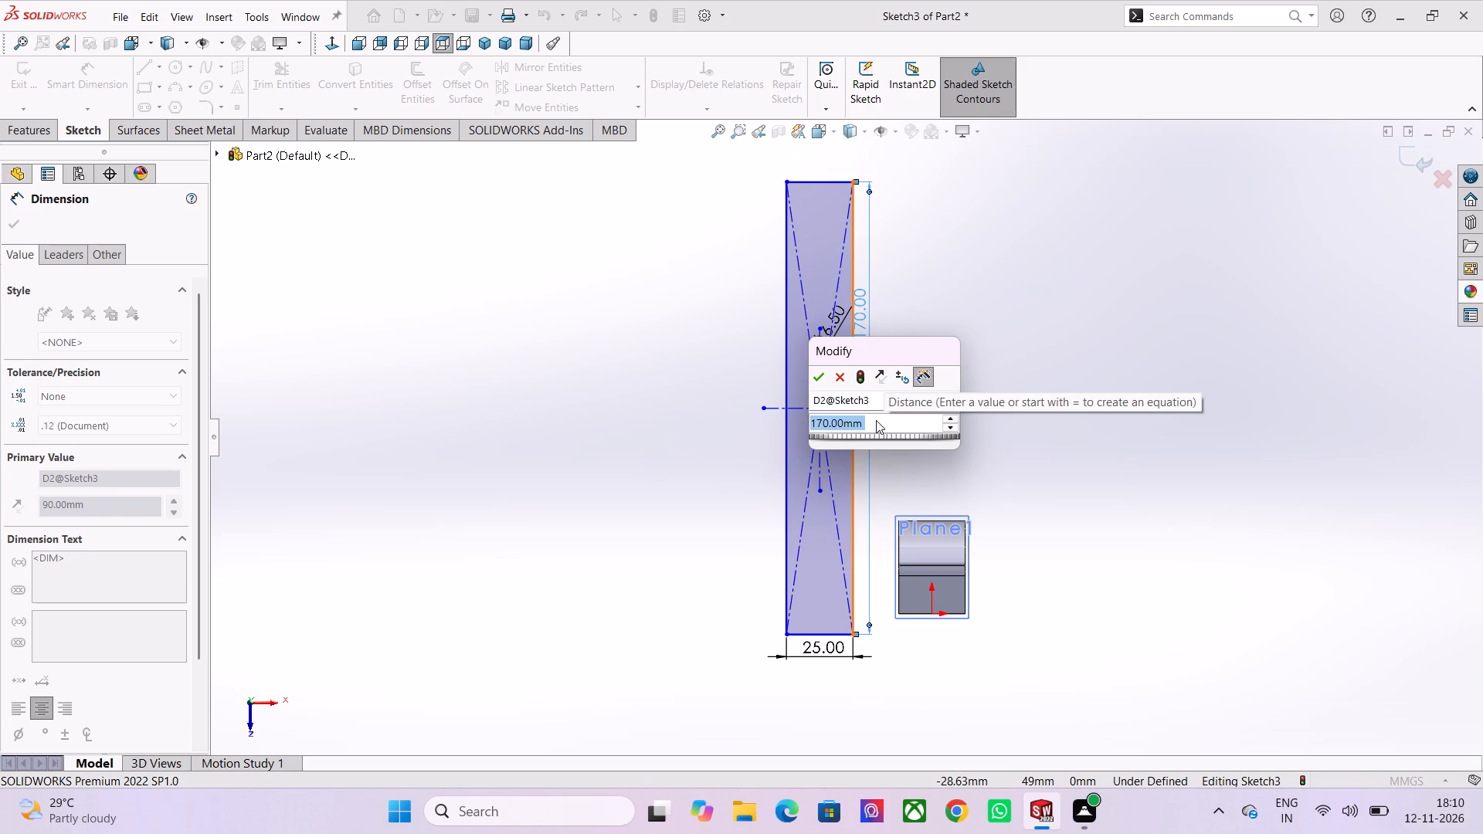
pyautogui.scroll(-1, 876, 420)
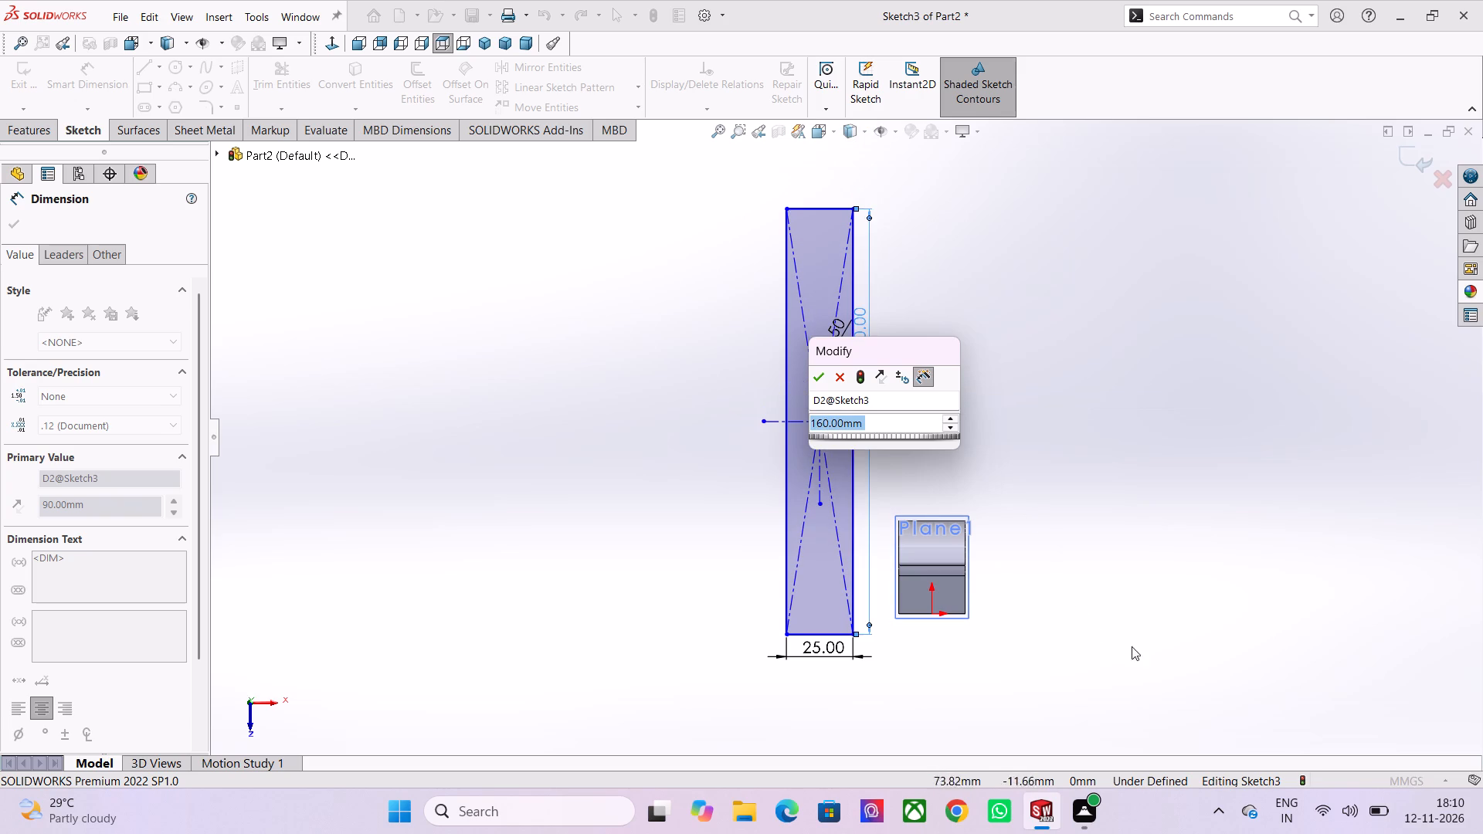
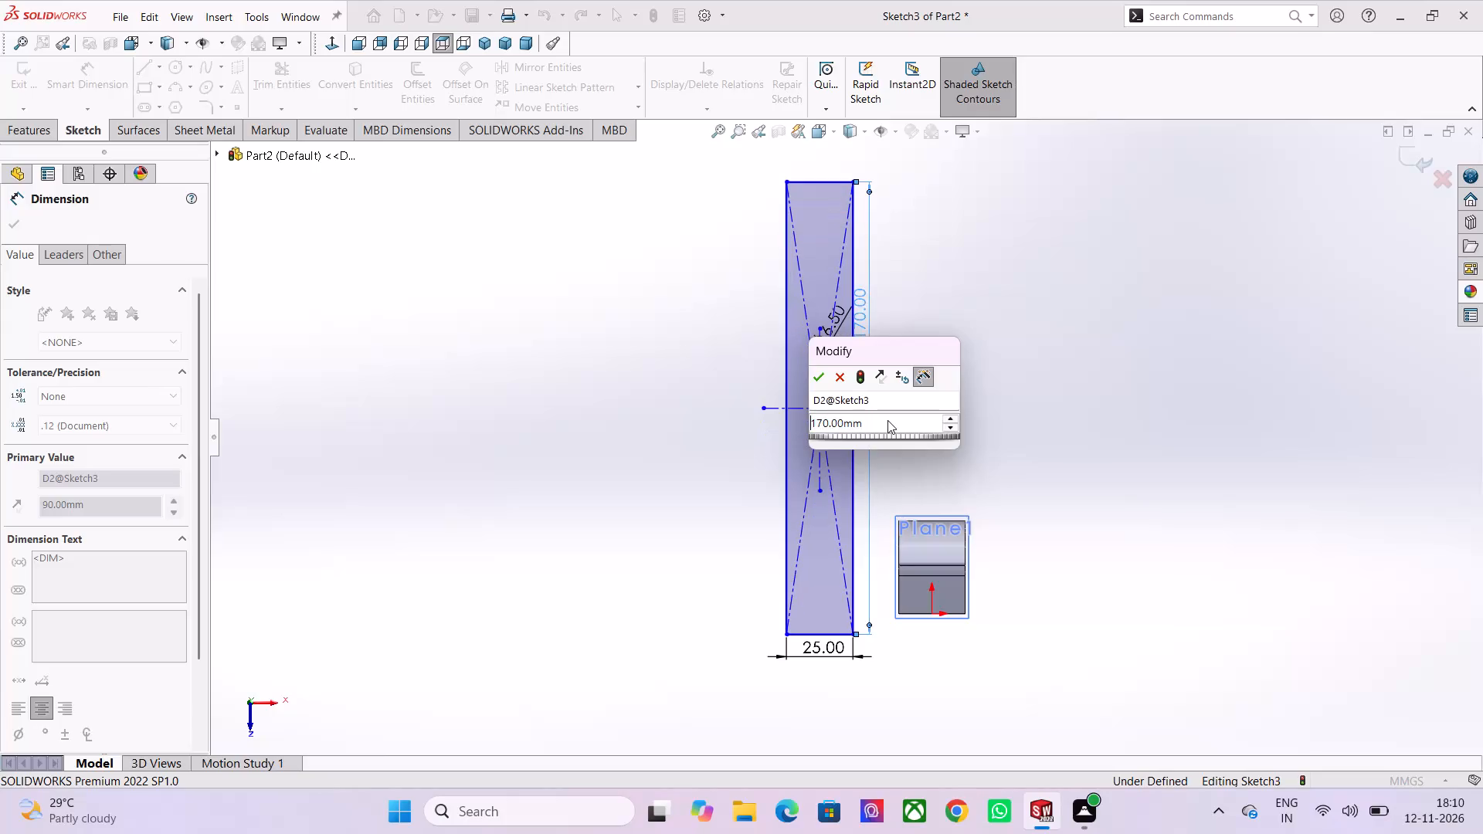
# Set the rectangle's long vertical side to 90 mm.
pyautogui.scroll(-1, 887, 420)
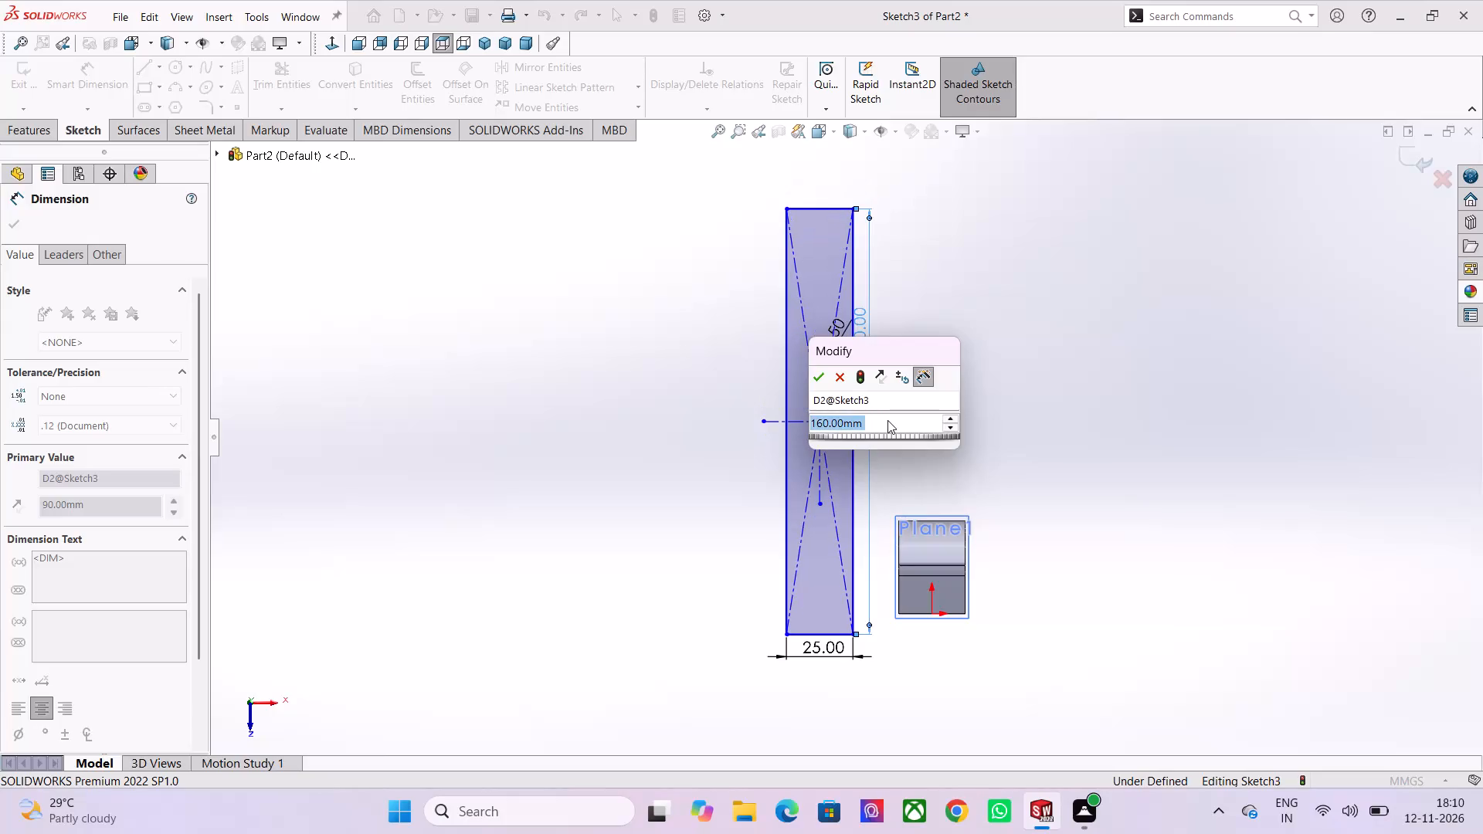
pyautogui.scroll(-1, 887, 420)
pyautogui.scroll(3, 887, 420)
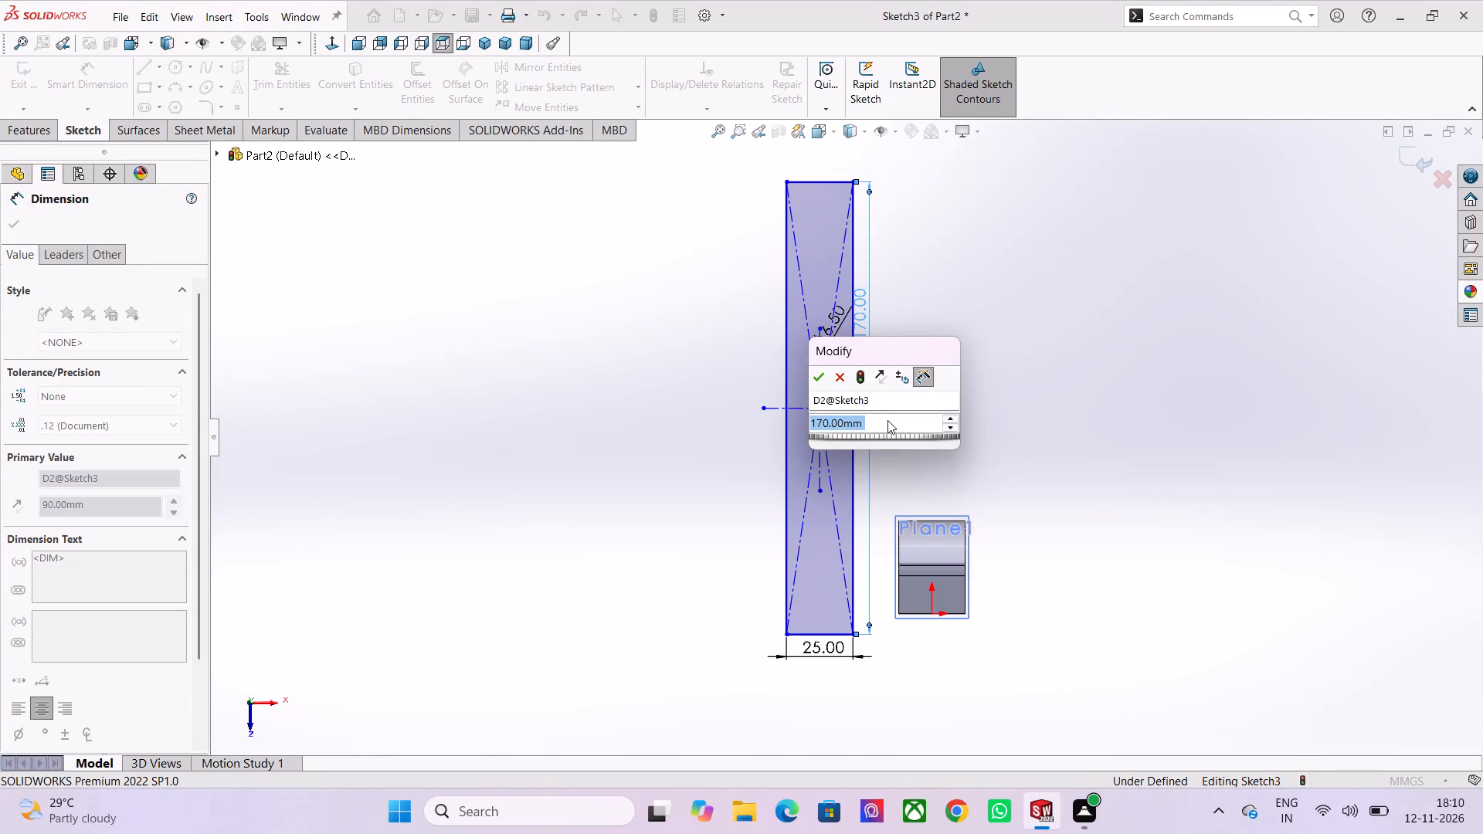
pyautogui.scroll(-8, 887, 420)
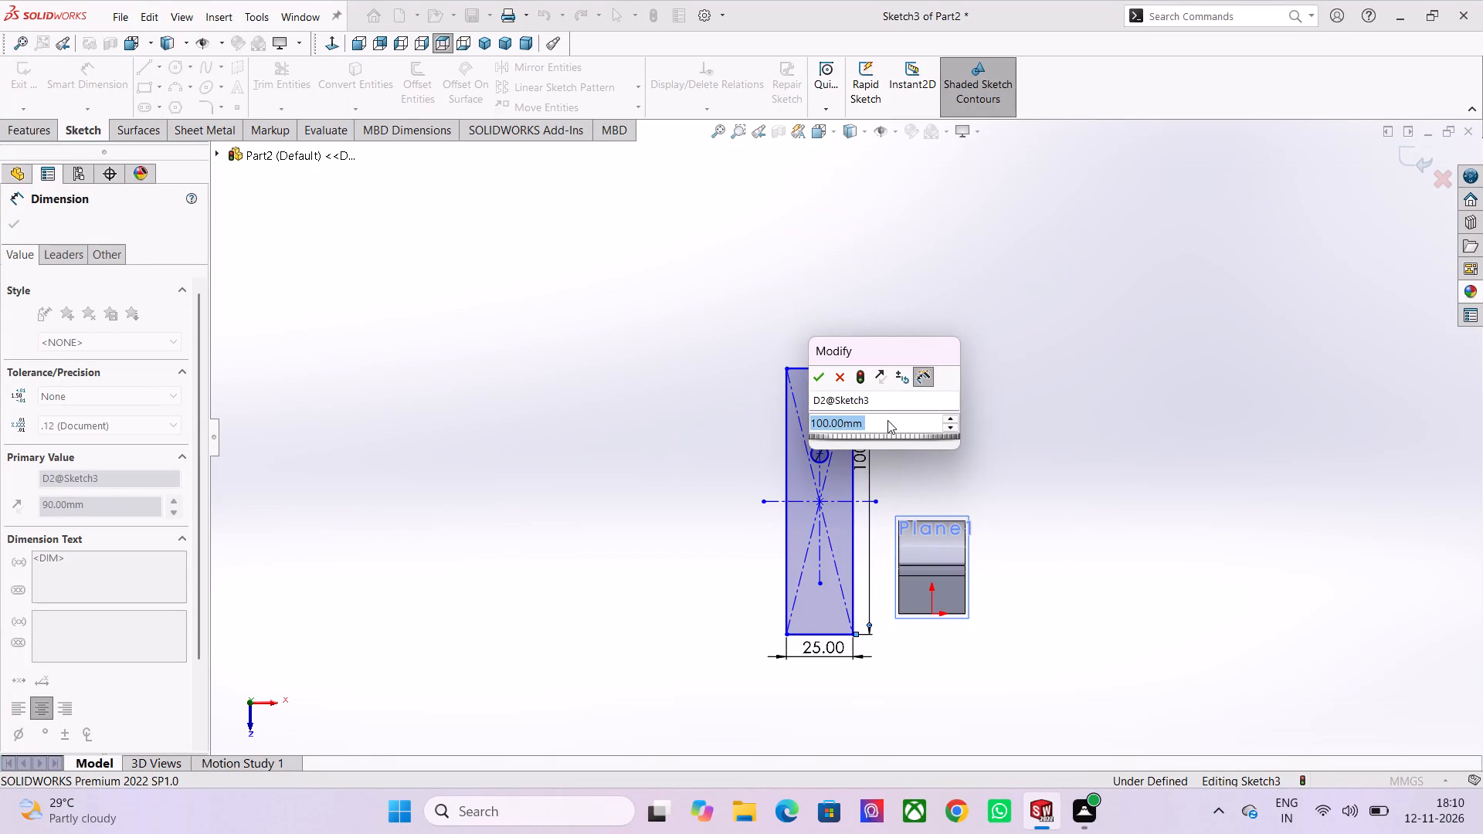
pyautogui.scroll(-2, 887, 420)
pyautogui.scroll(1, 887, 420)
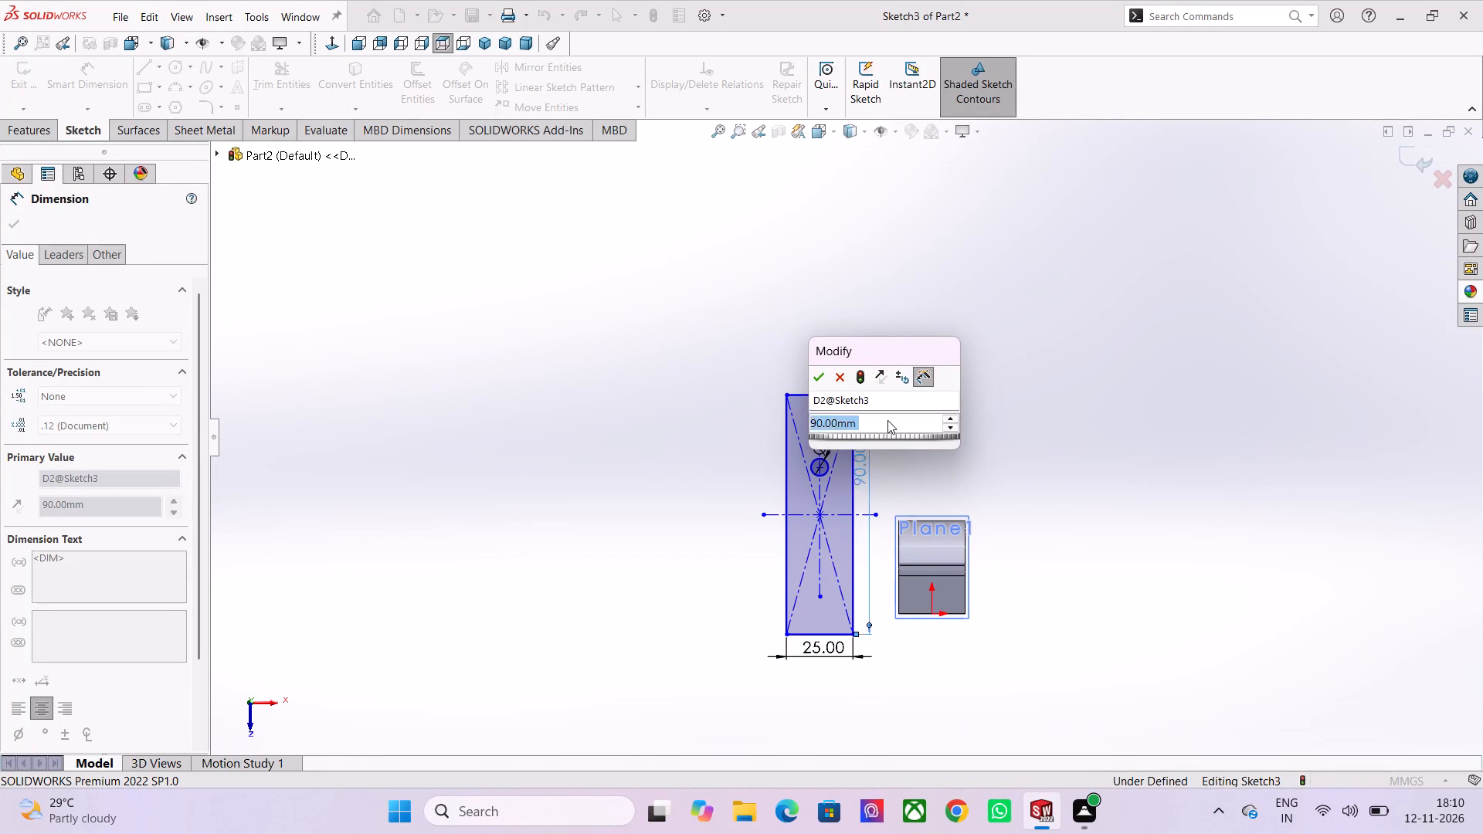
pyautogui.click(1105, 77)
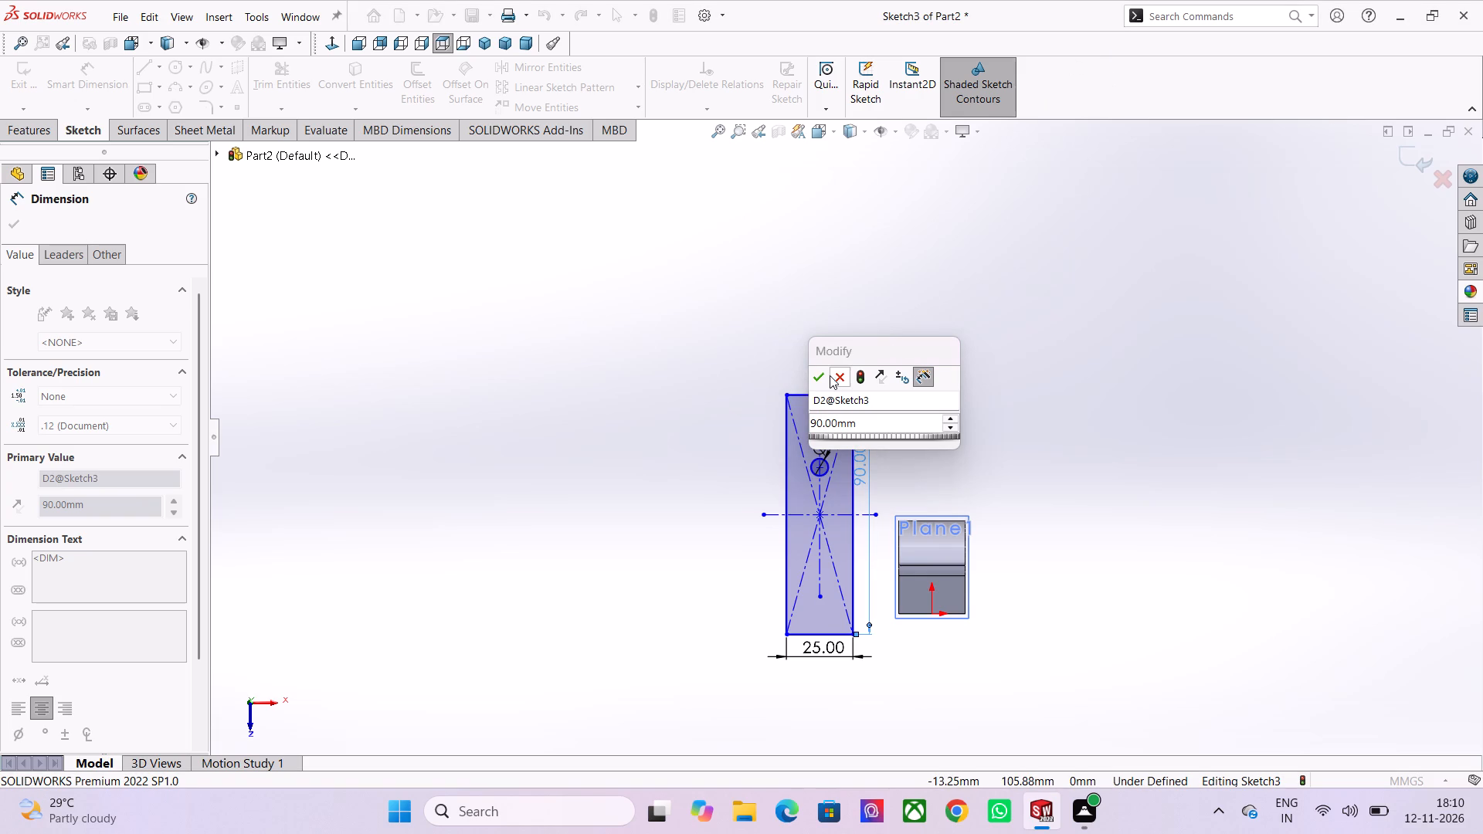
pyautogui.click(819, 380)
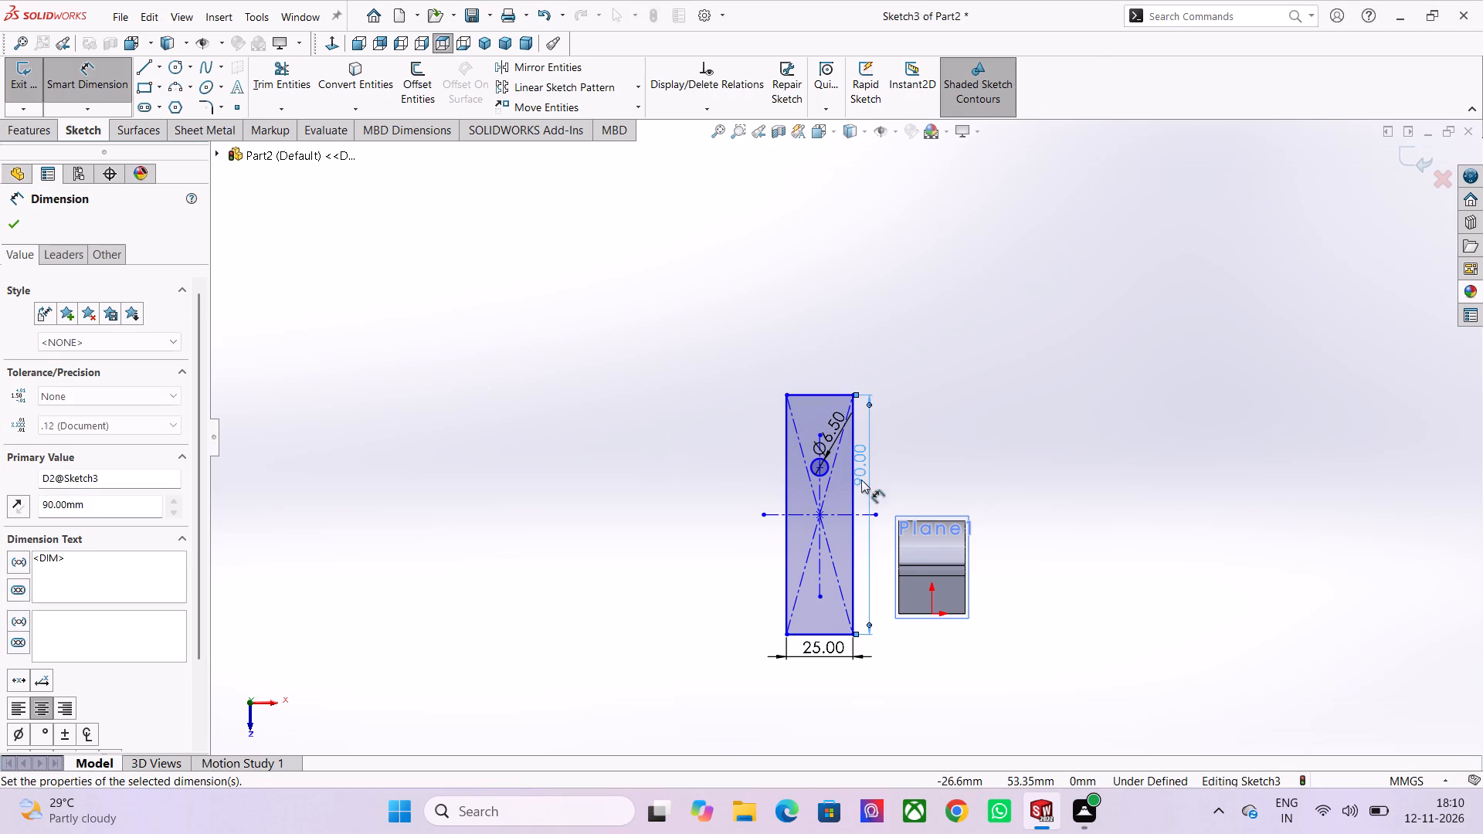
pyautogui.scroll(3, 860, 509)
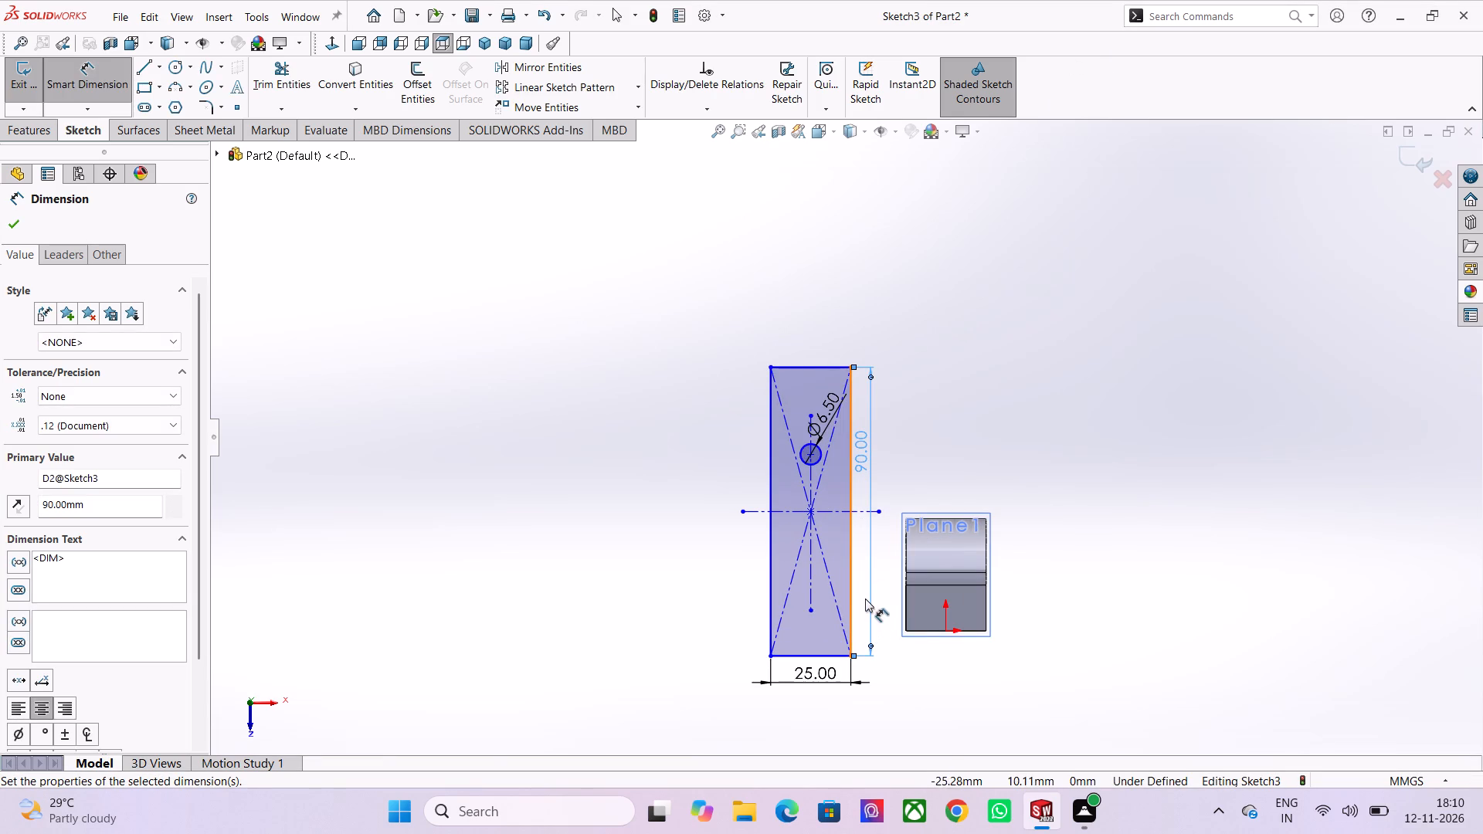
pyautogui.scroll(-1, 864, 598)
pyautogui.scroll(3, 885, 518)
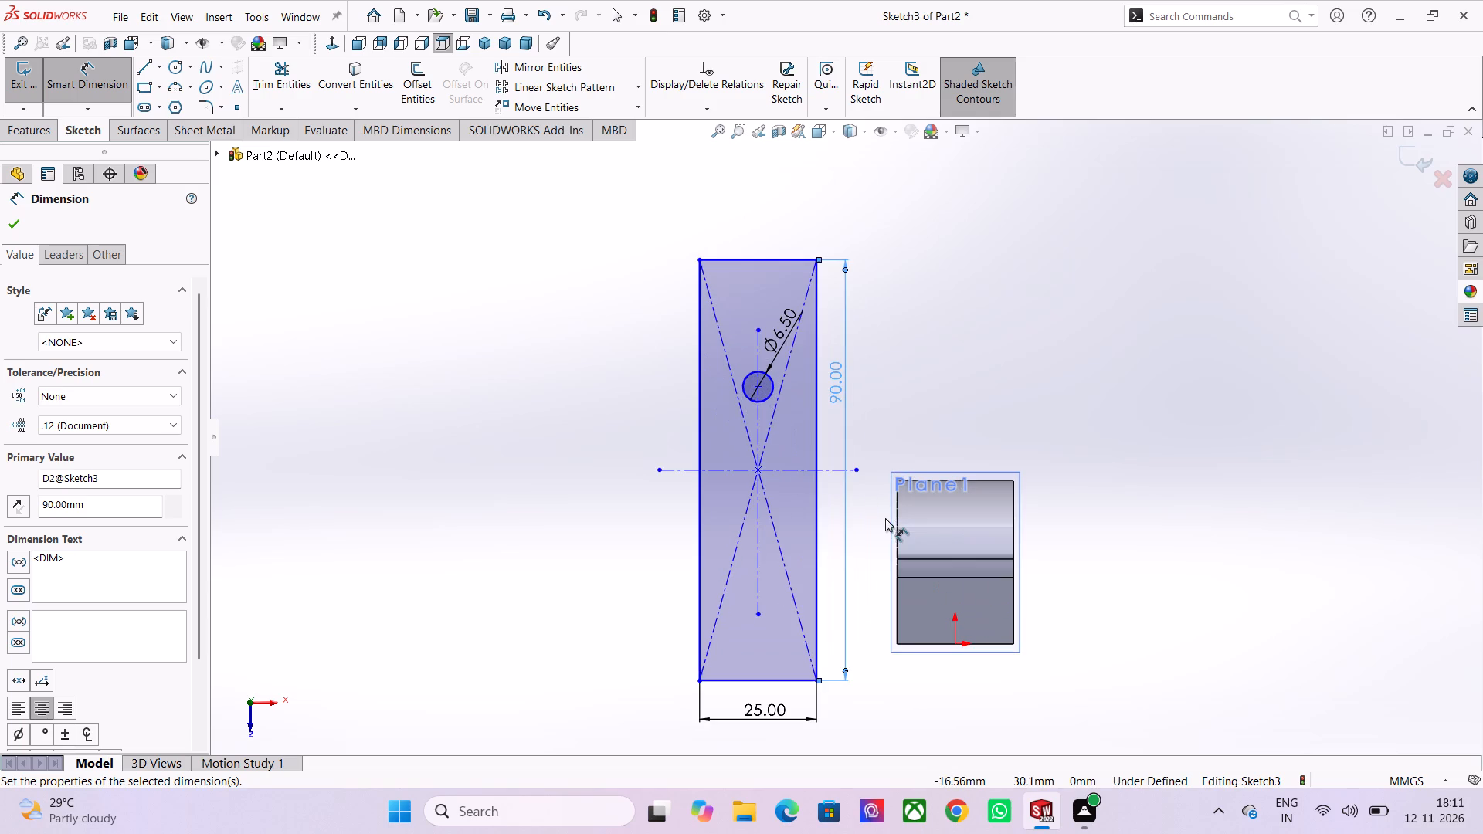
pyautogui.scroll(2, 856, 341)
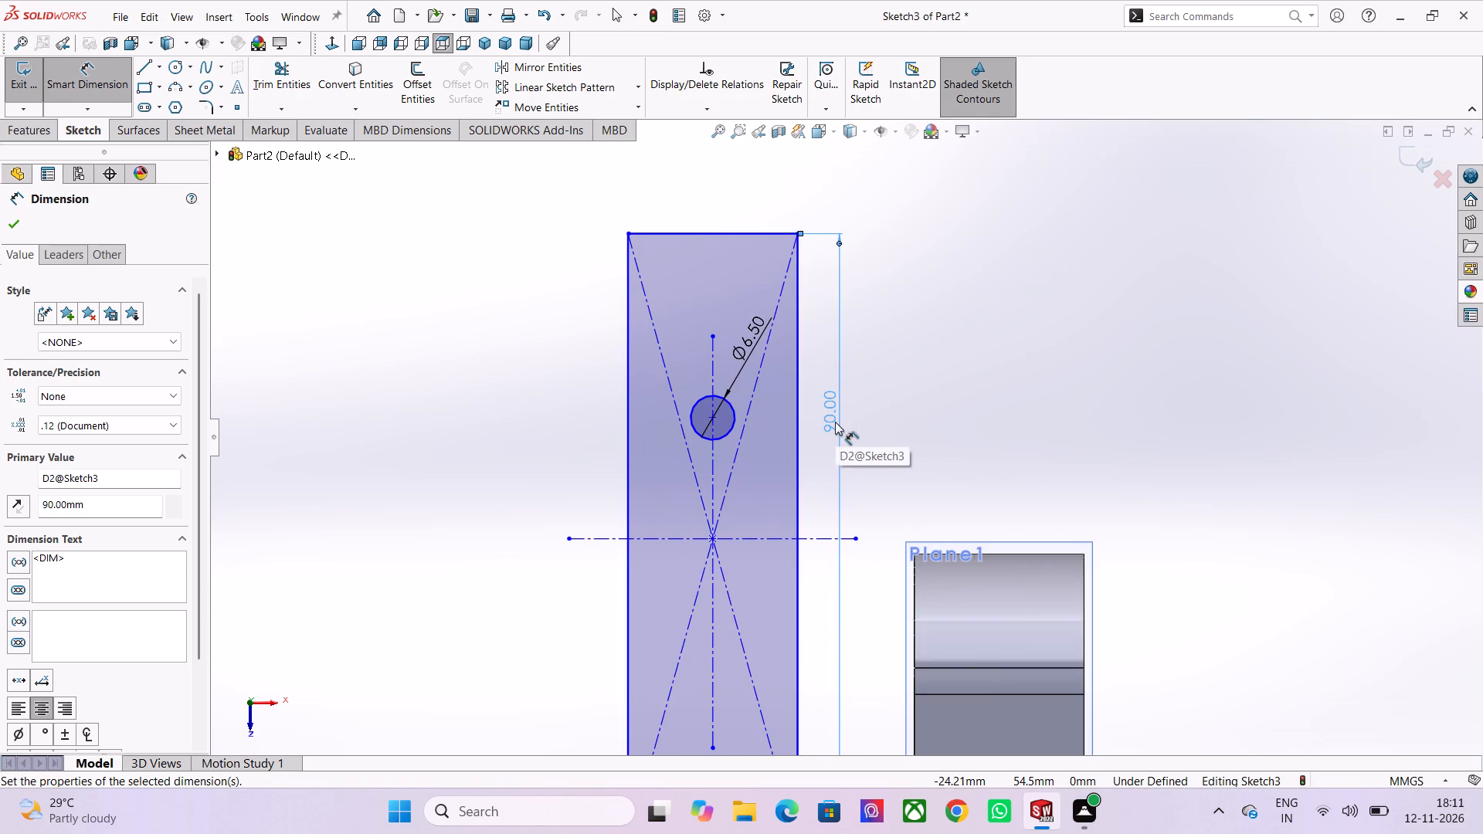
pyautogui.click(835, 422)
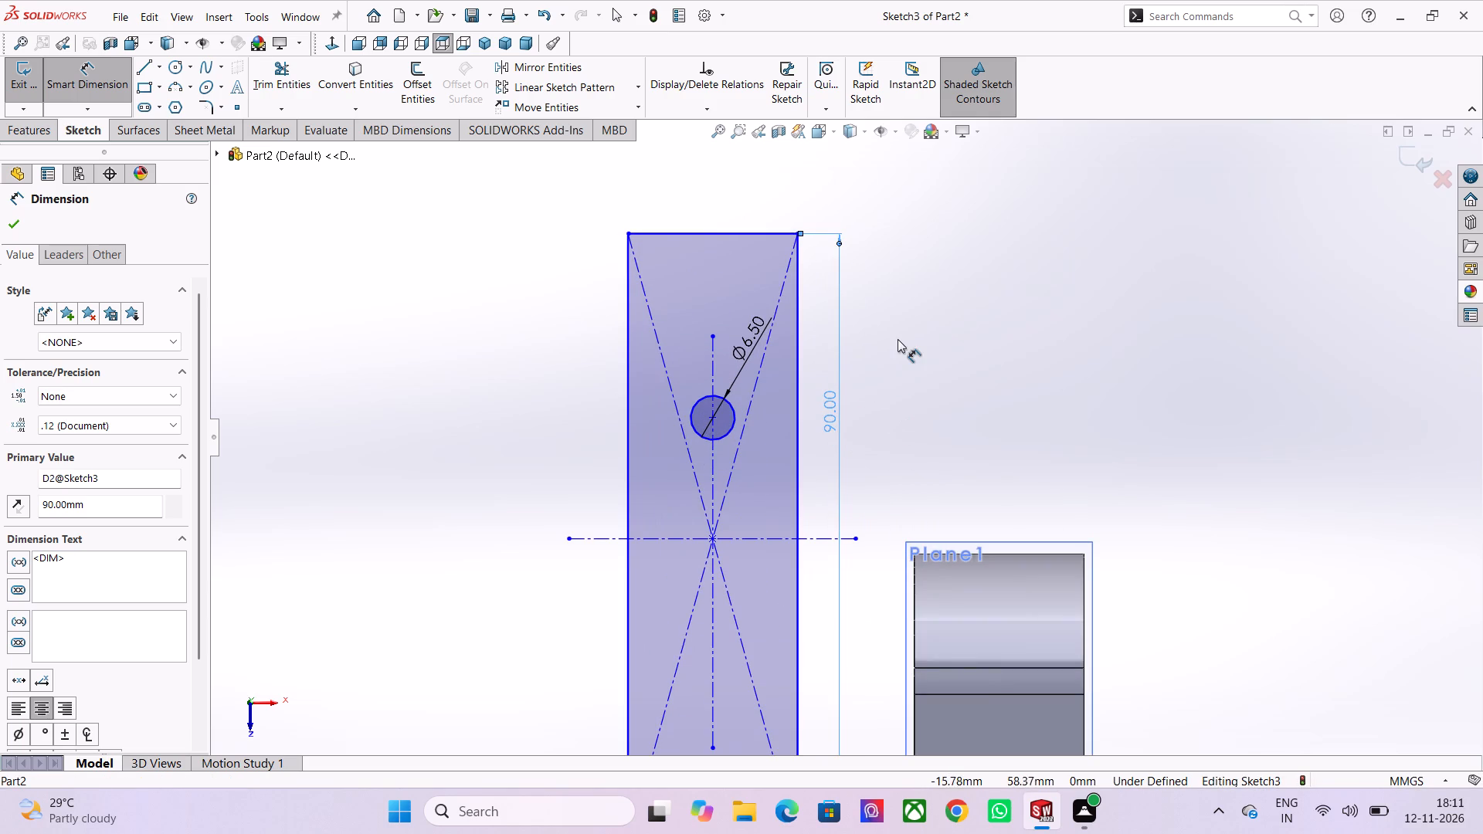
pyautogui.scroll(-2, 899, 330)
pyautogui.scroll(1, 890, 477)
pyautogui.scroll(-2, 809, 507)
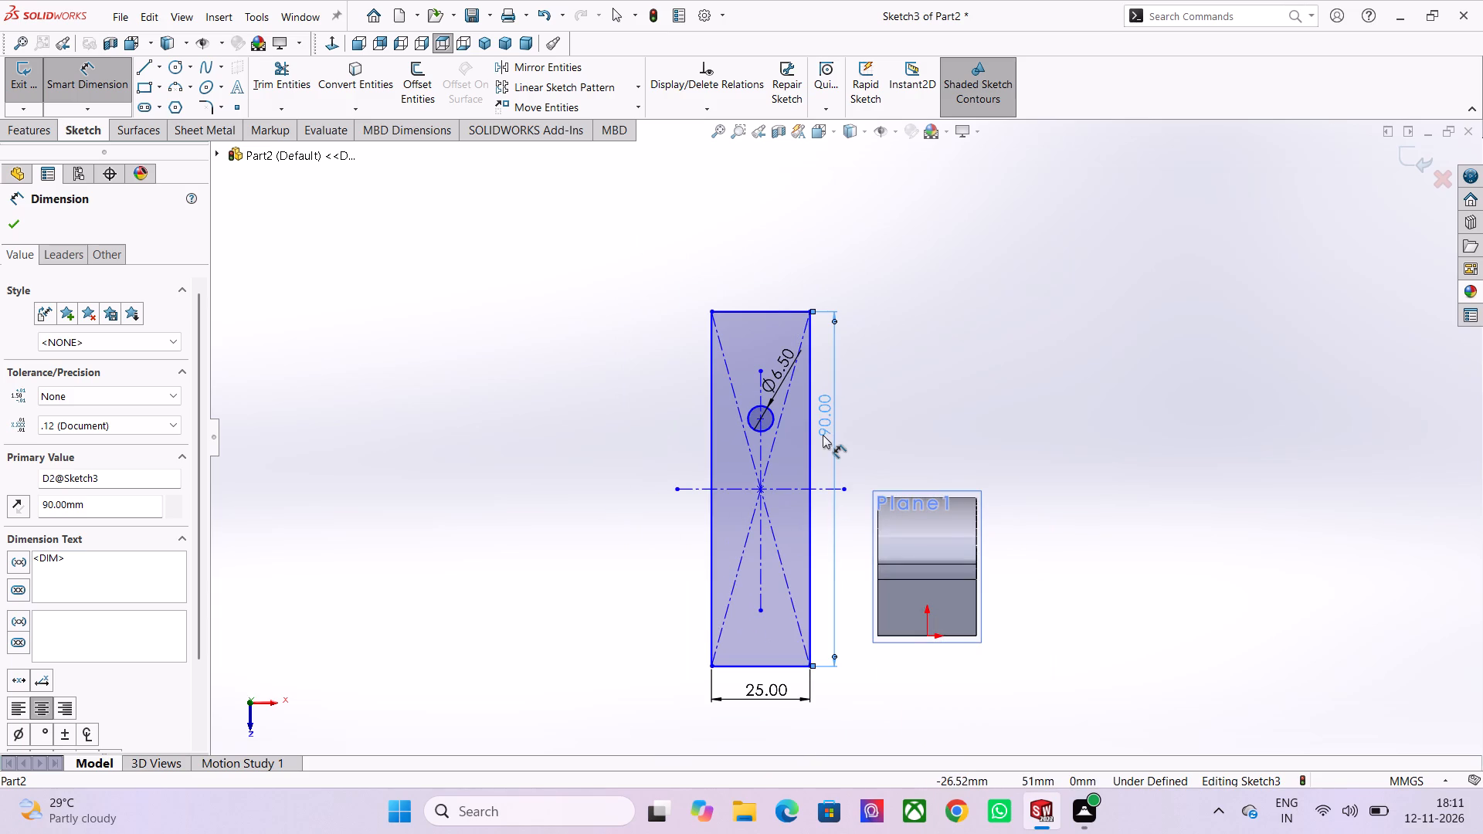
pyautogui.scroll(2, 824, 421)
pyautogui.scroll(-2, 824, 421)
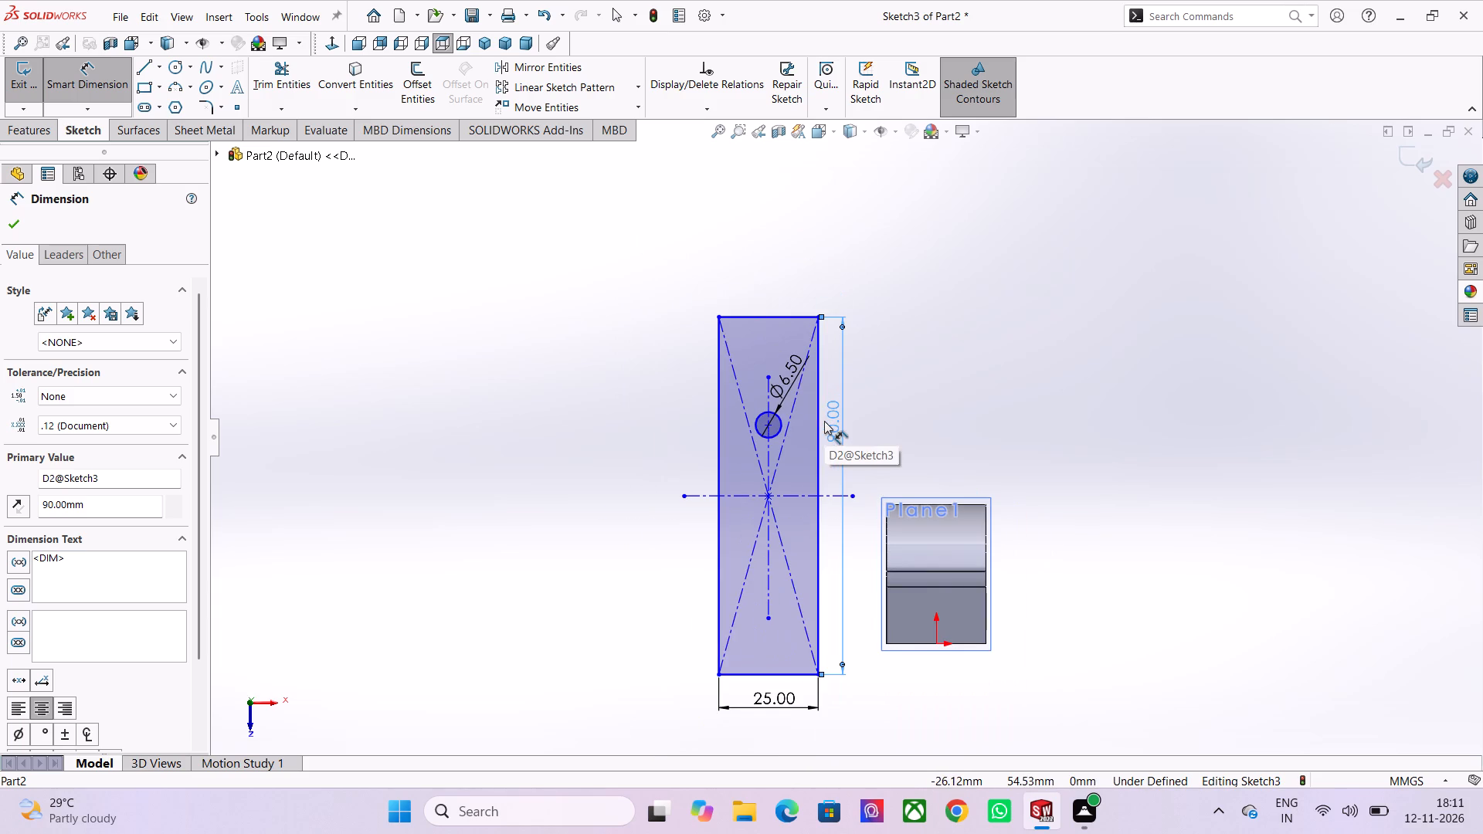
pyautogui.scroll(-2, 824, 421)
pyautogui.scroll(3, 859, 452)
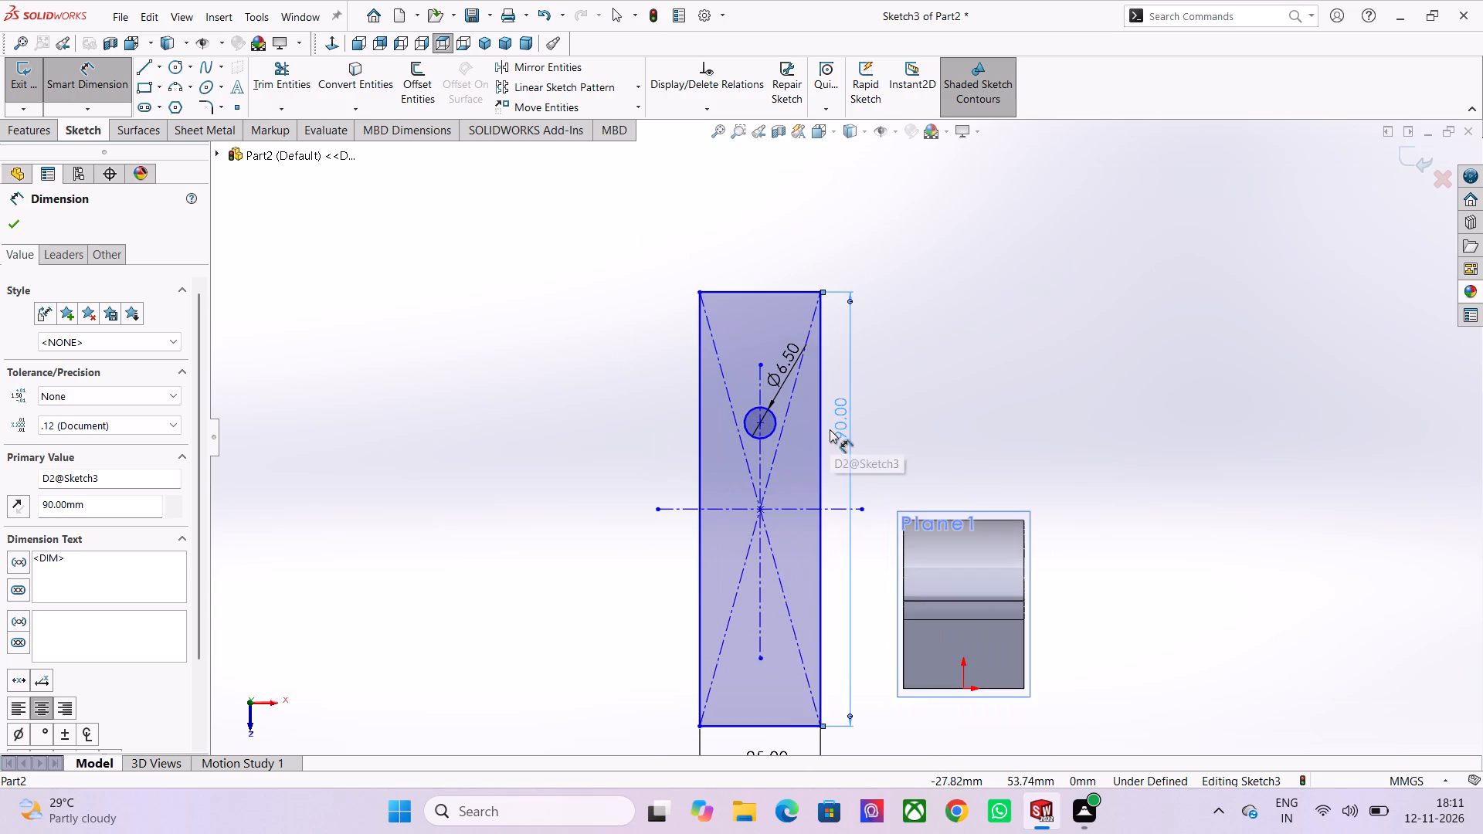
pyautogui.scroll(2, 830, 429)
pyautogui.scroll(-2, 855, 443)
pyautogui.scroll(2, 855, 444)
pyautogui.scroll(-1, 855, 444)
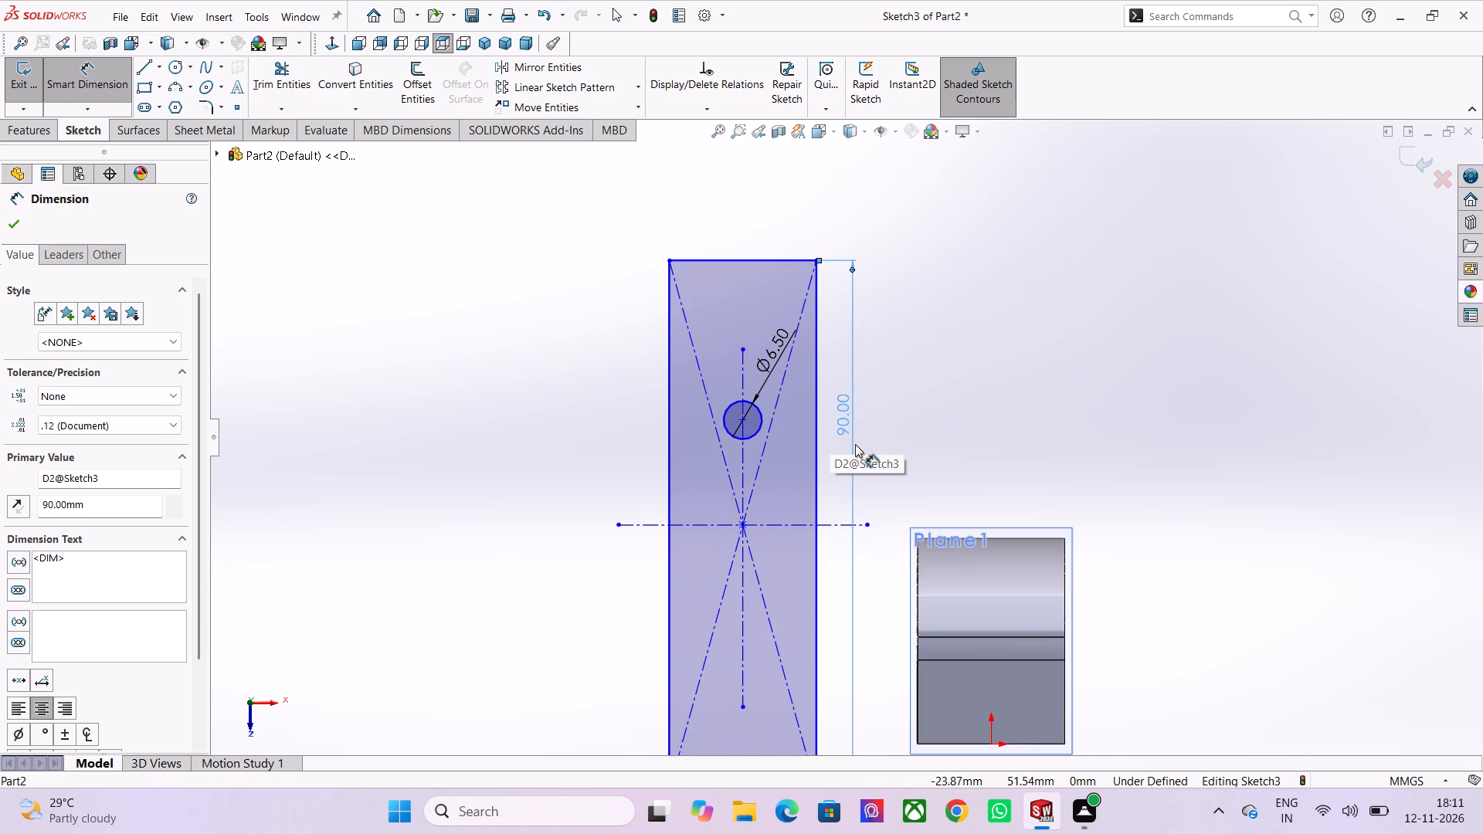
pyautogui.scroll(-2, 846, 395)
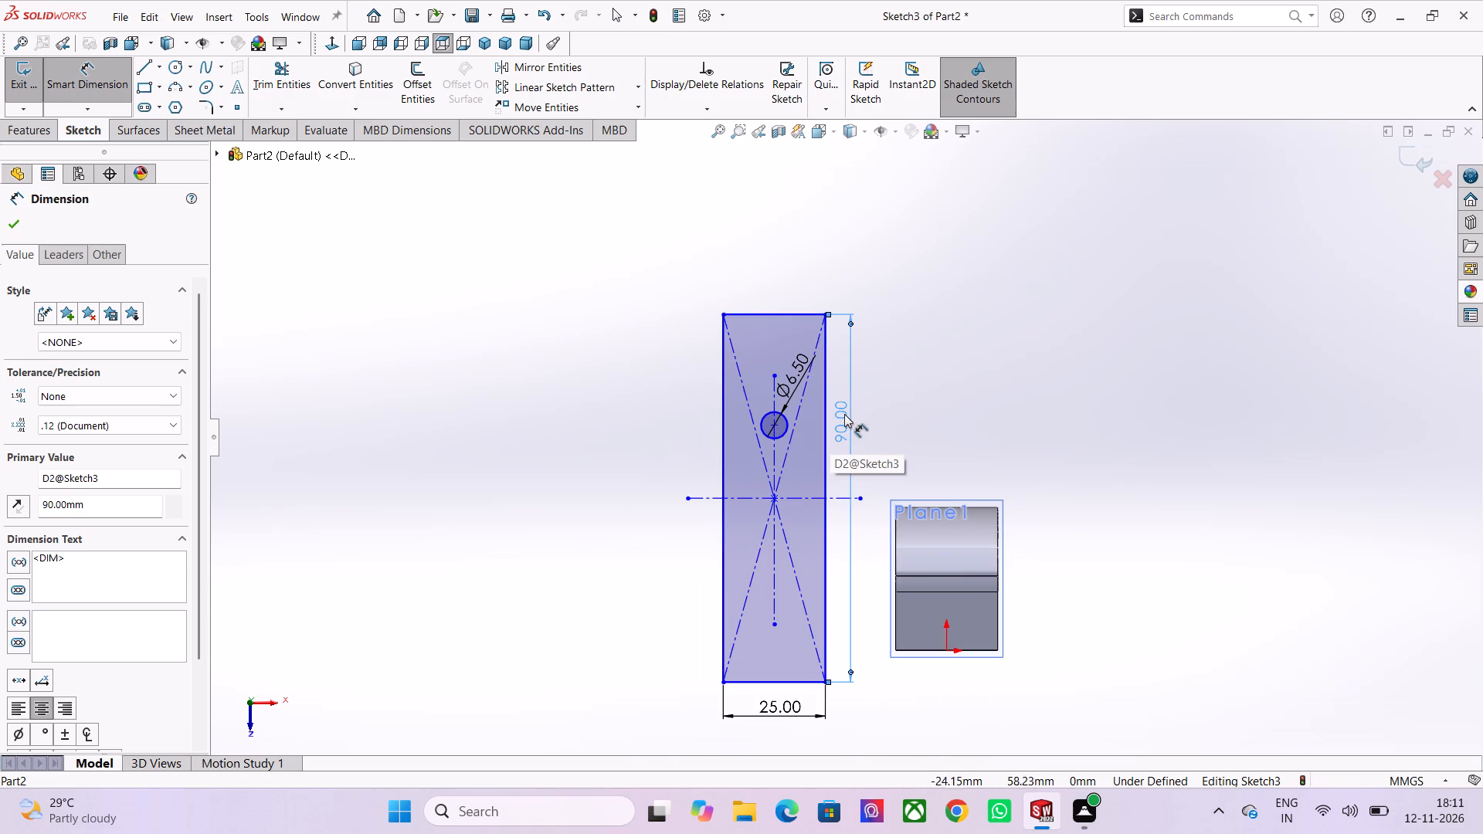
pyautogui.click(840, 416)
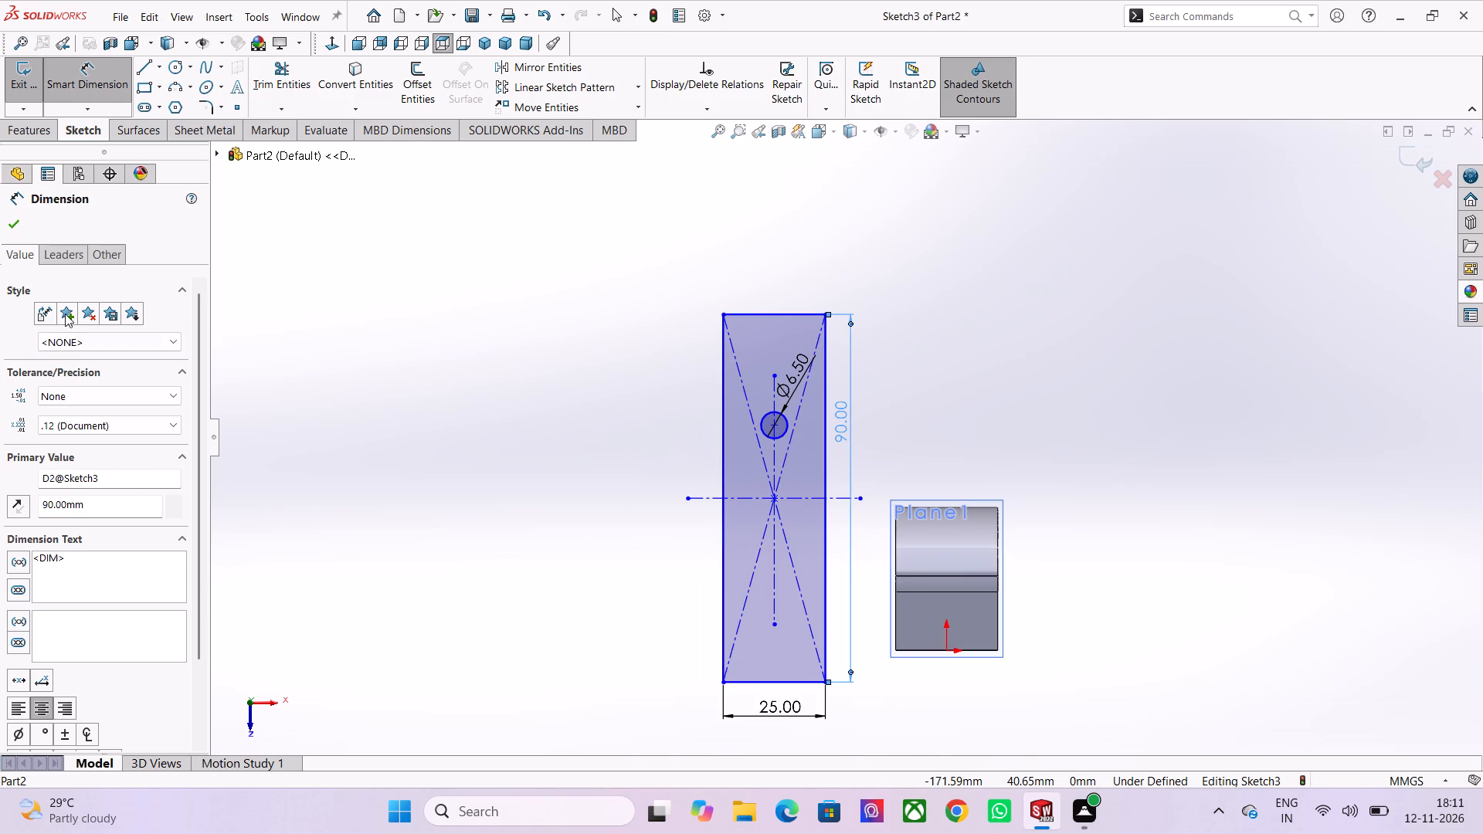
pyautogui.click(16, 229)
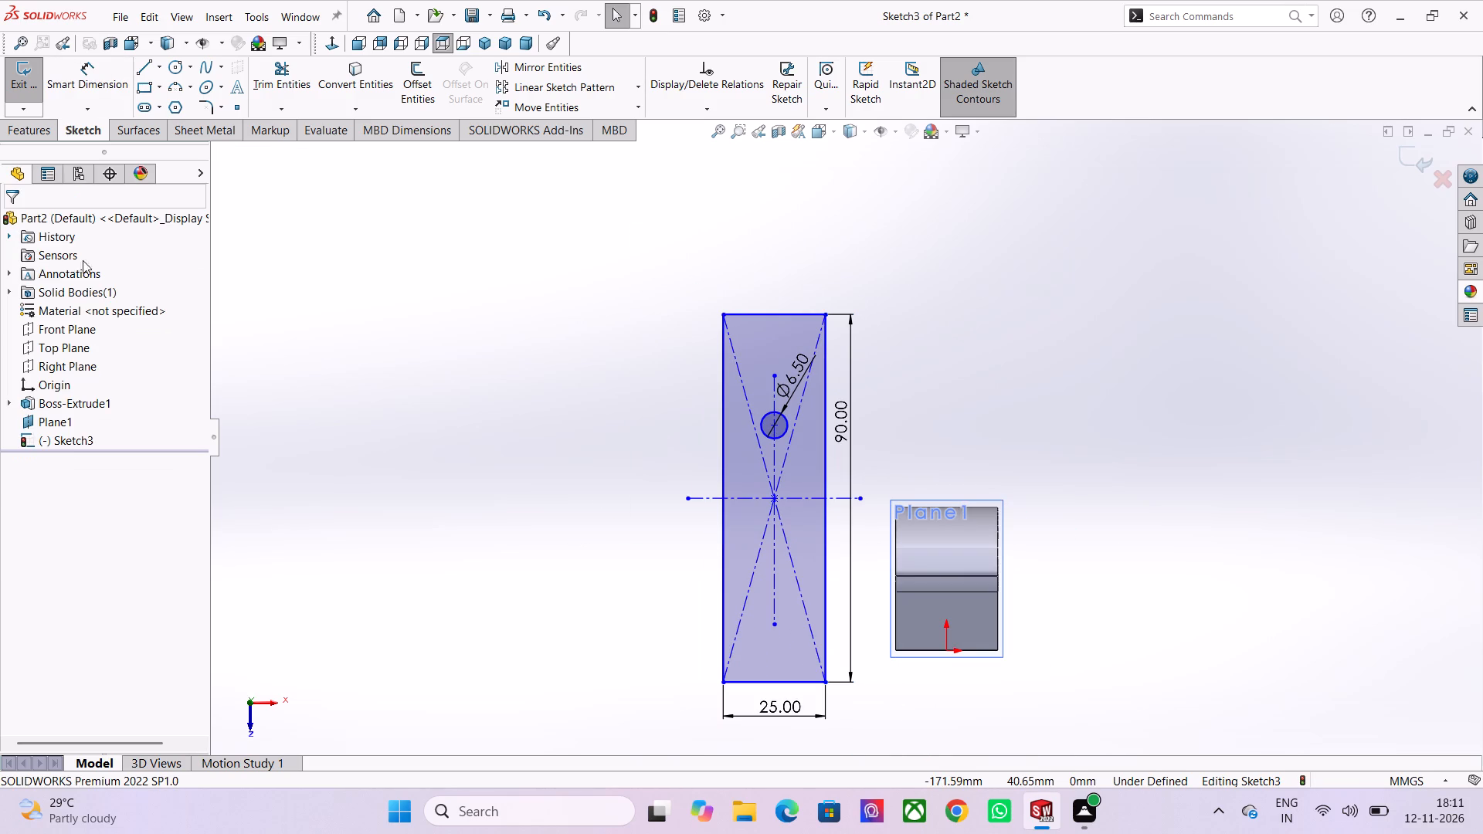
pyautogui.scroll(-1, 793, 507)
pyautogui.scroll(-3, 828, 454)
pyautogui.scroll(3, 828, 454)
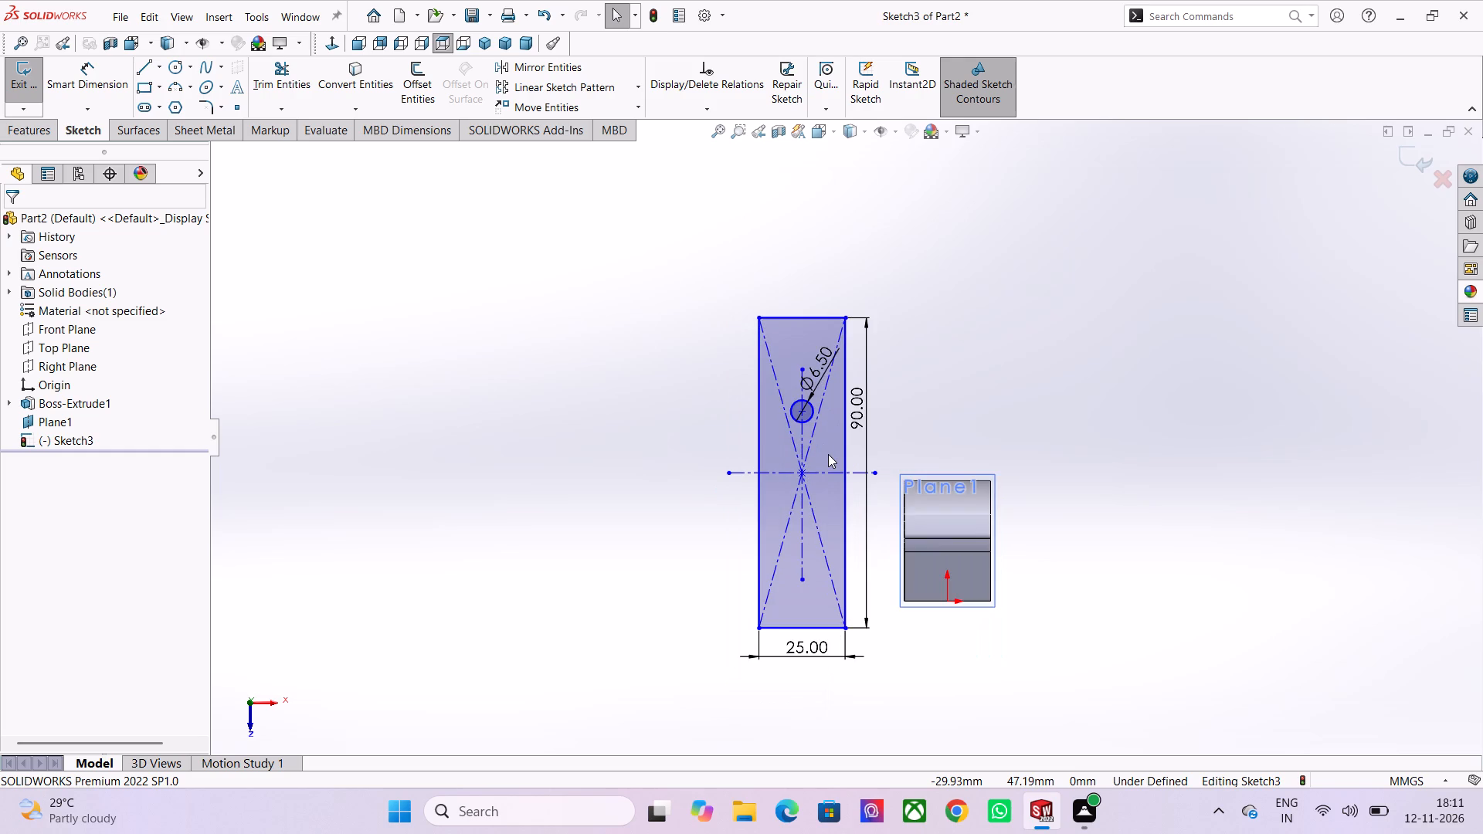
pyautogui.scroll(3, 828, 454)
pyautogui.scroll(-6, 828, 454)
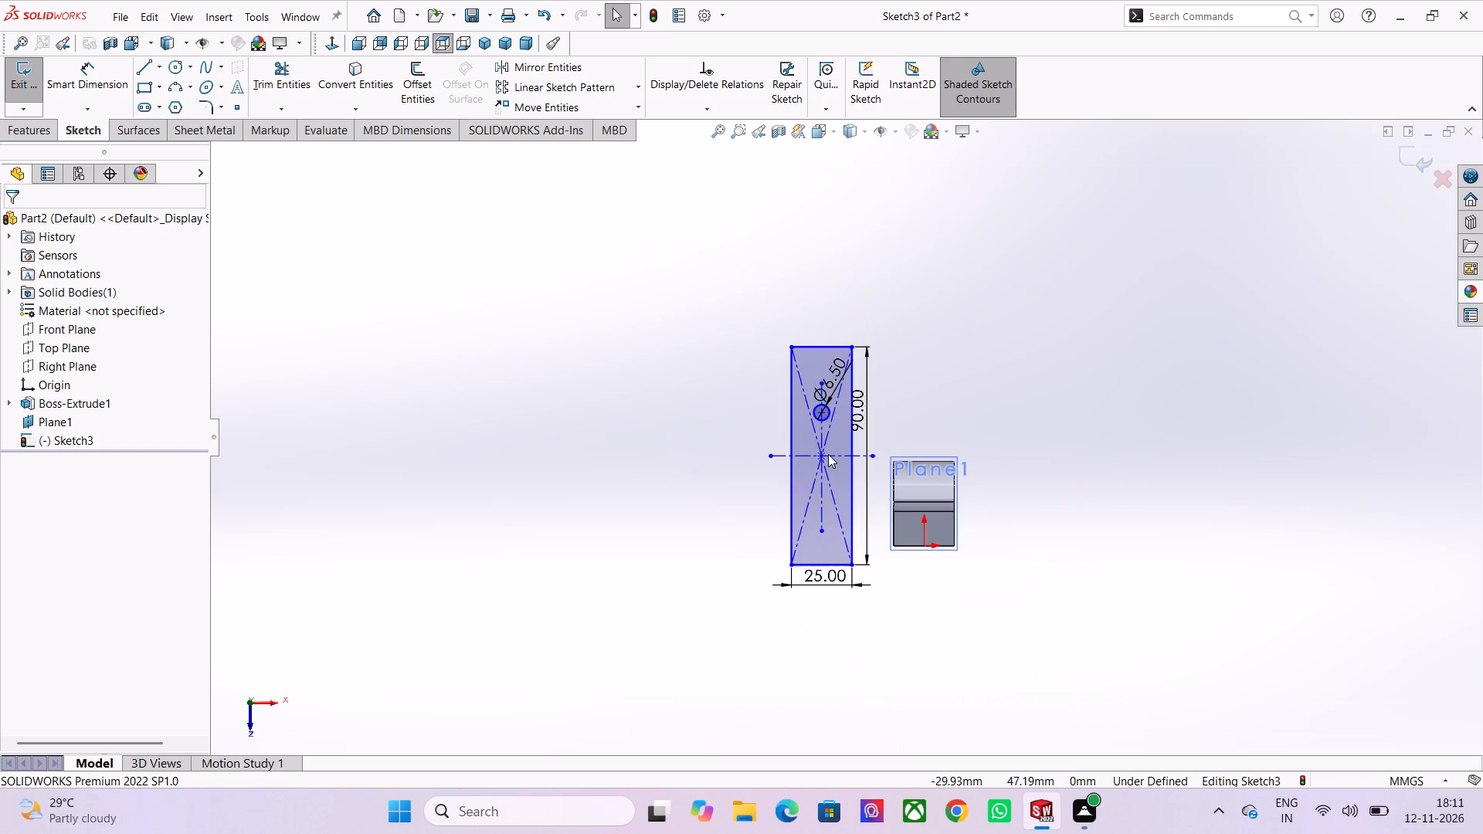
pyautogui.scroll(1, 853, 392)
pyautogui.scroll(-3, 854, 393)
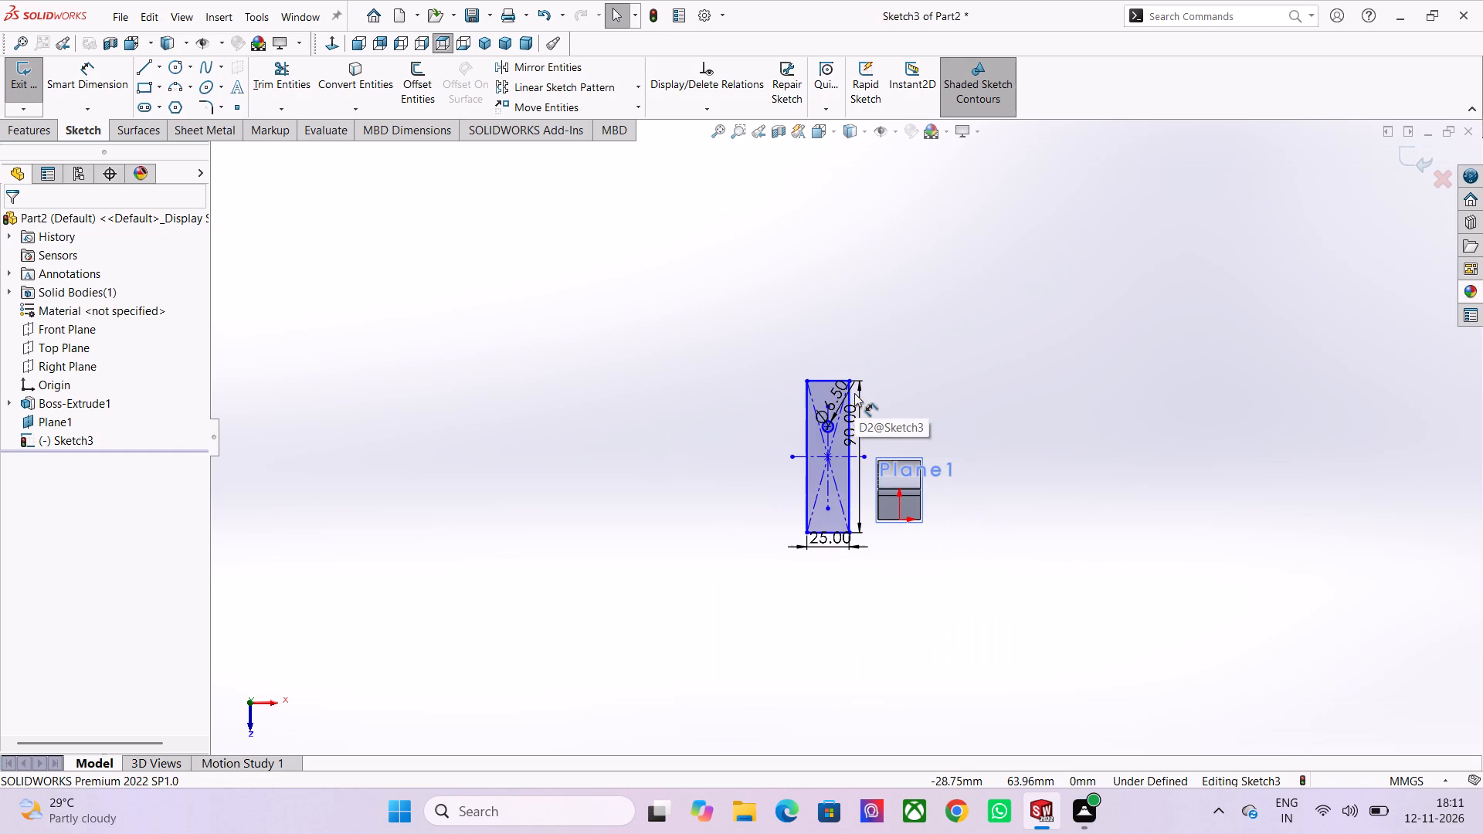
# Open the rectangle's long vertical side dimension and close it without entering a new value.
pyautogui.scroll(2, 854, 393)
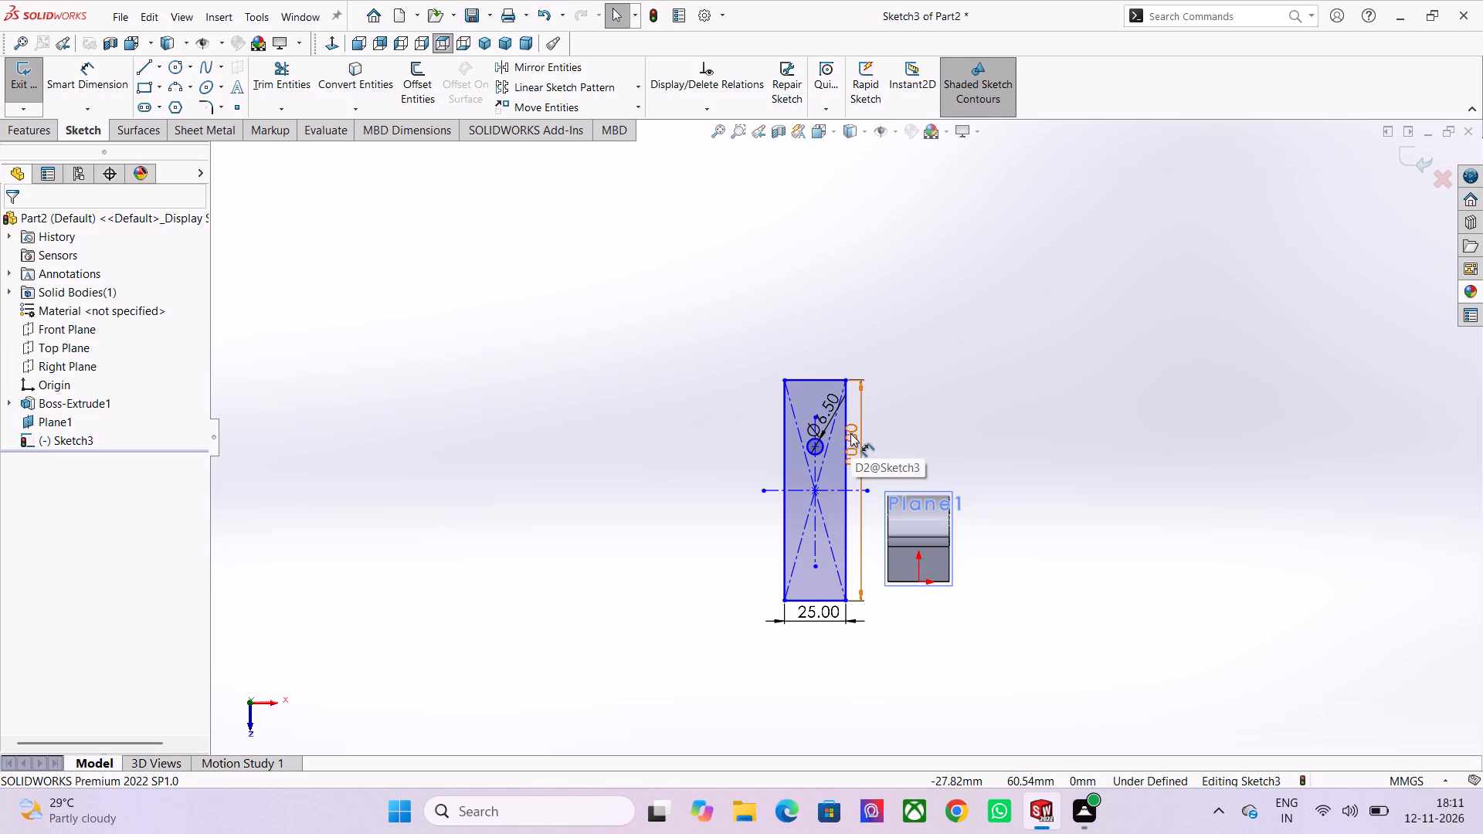
pyautogui.scroll(1, 850, 433)
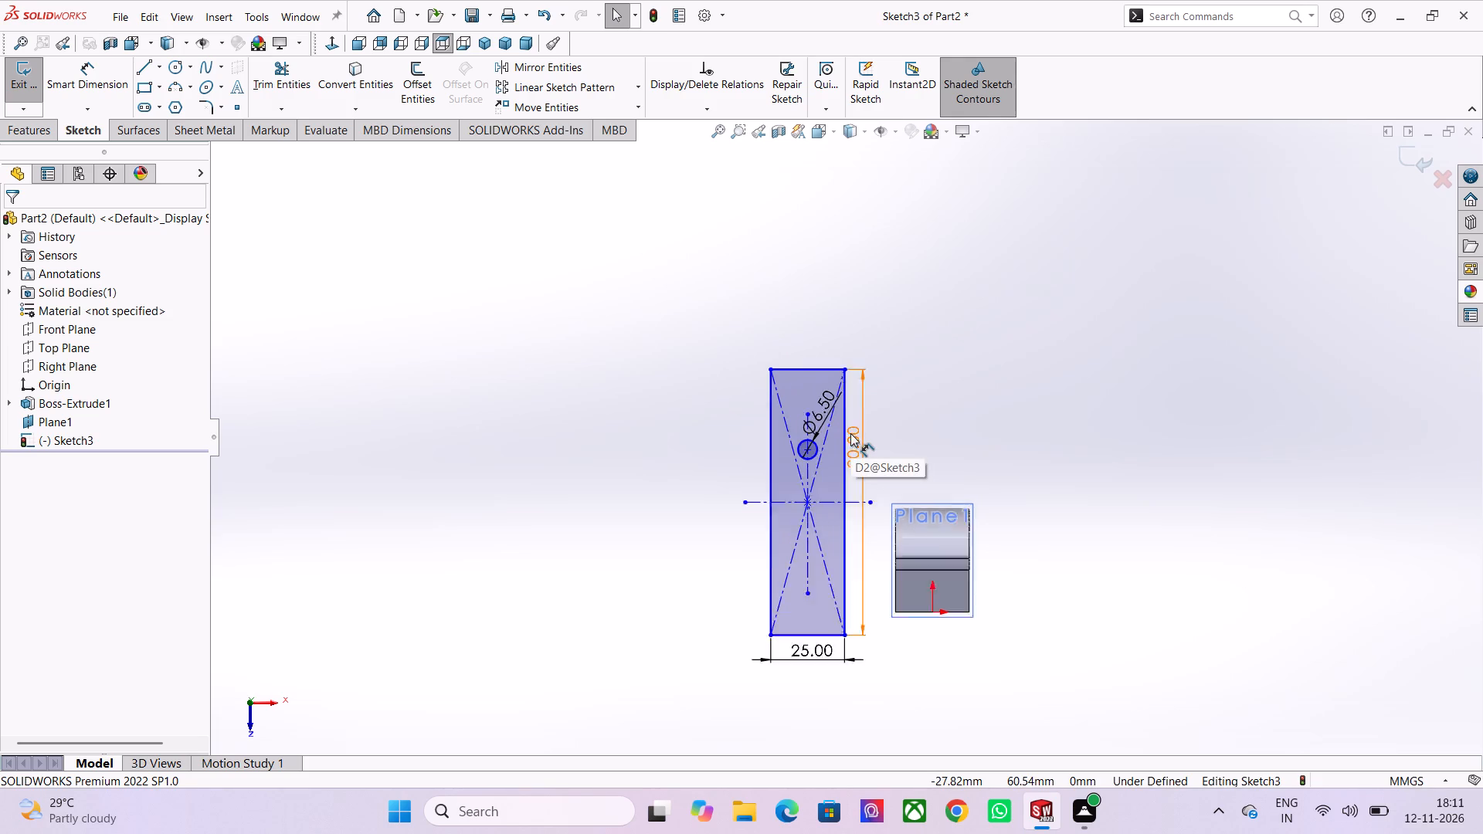
pyautogui.scroll(2, 850, 433)
pyautogui.scroll(-3, 850, 433)
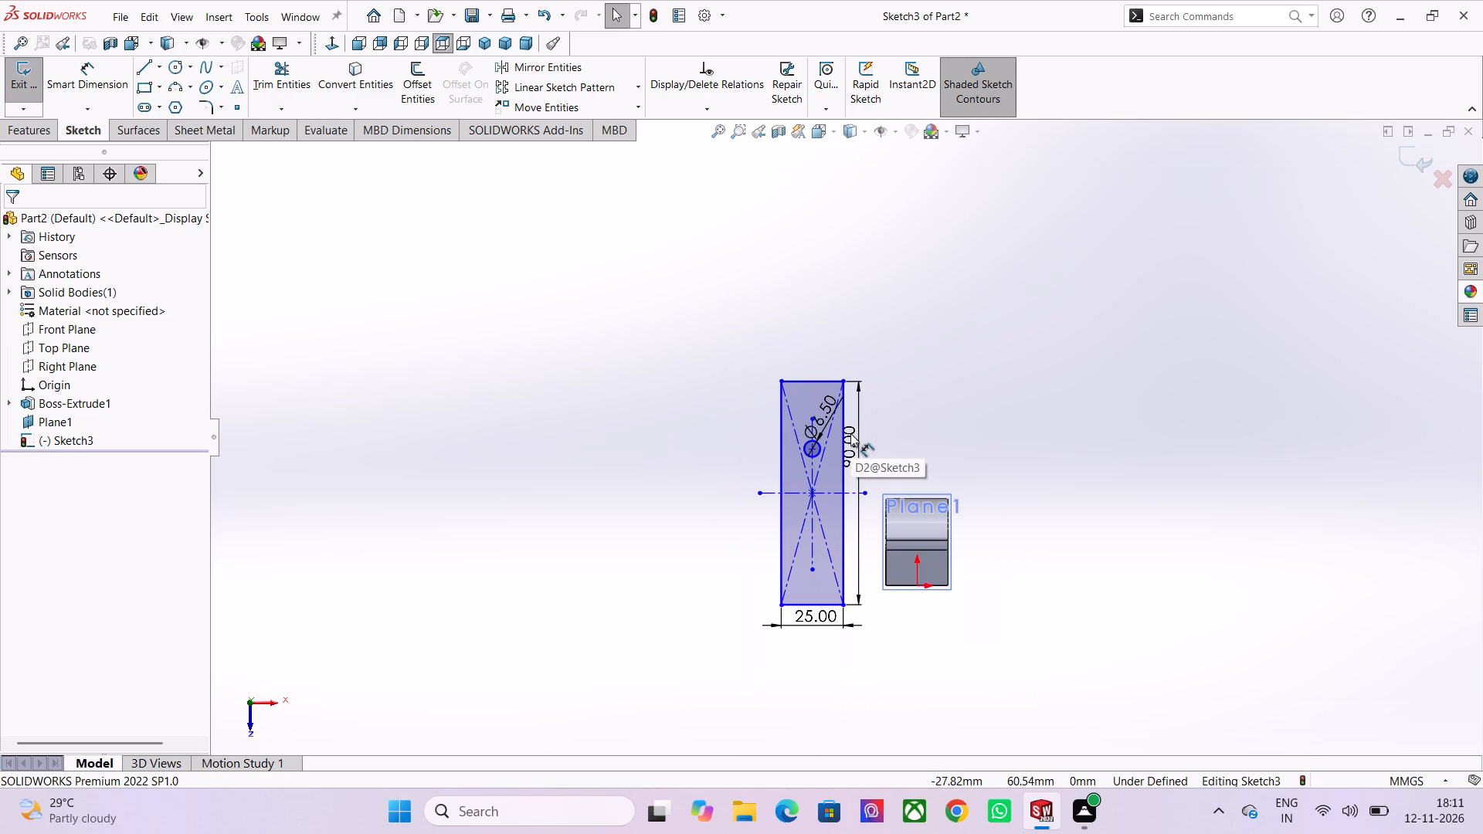
pyautogui.scroll(4, 856, 438)
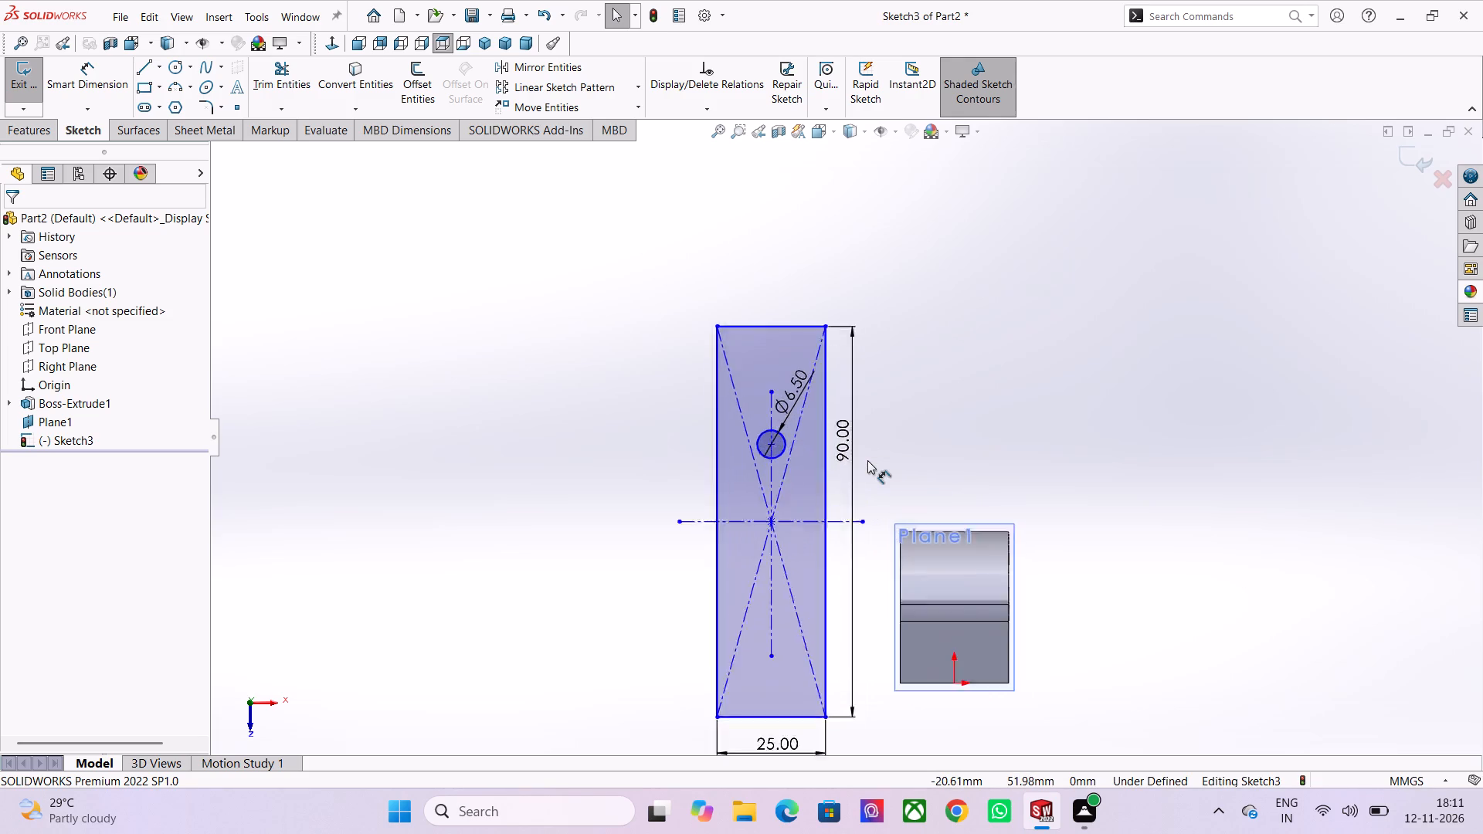
pyautogui.scroll(1, 867, 460)
pyautogui.doubleClick(836, 434)
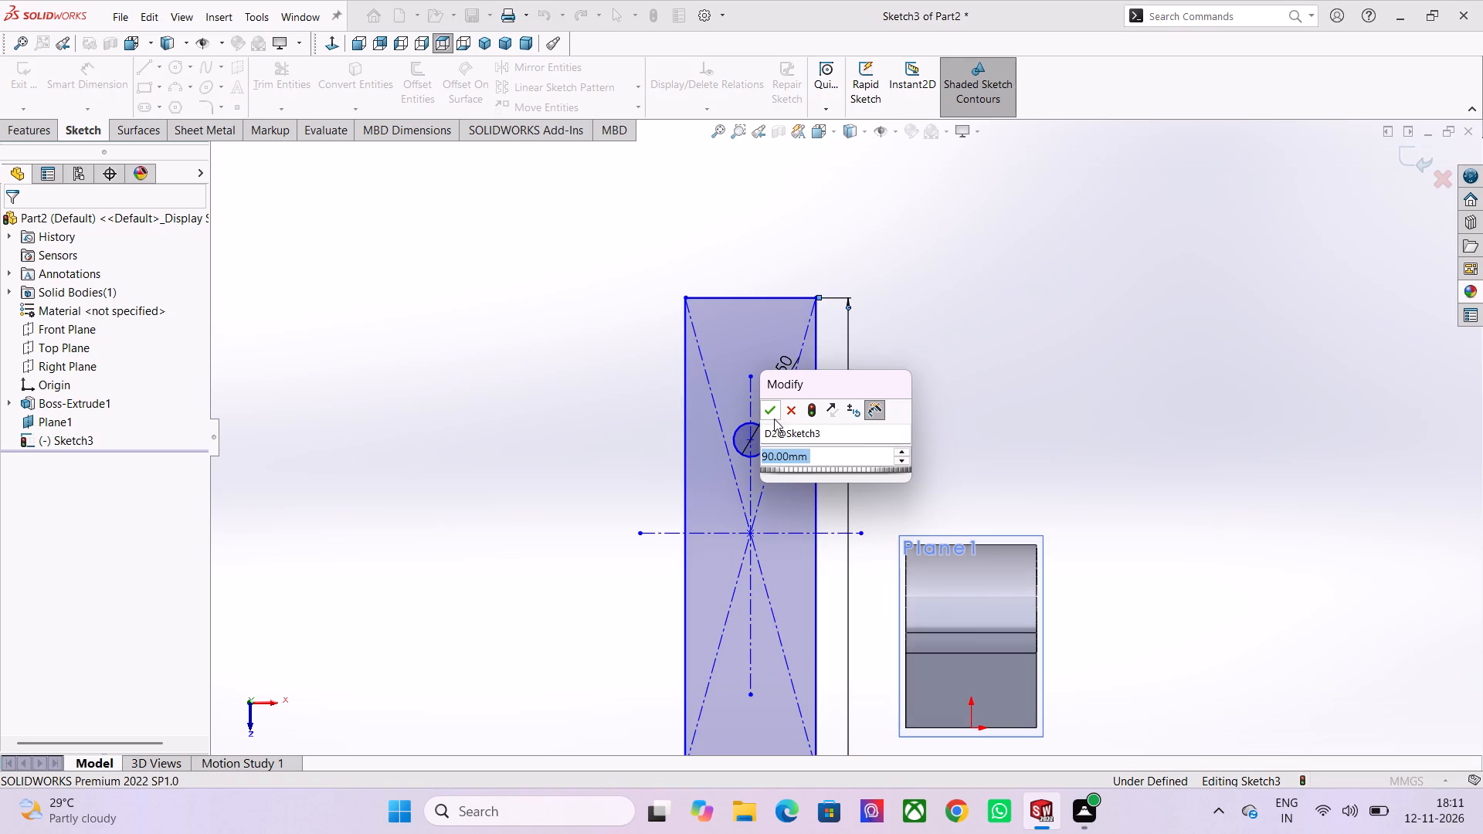
pyautogui.click(774, 419)
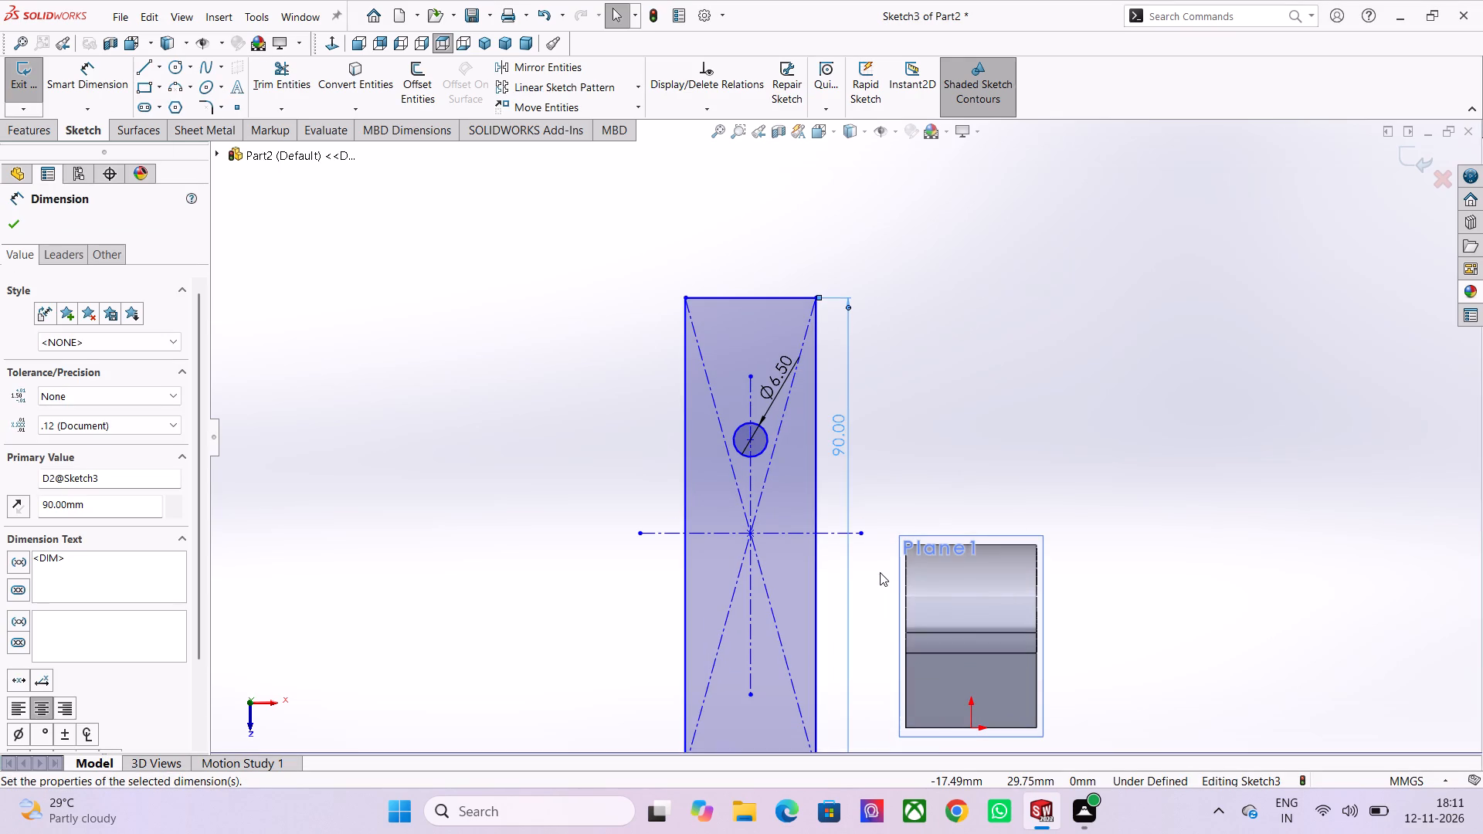
pyautogui.scroll(-5, 880, 572)
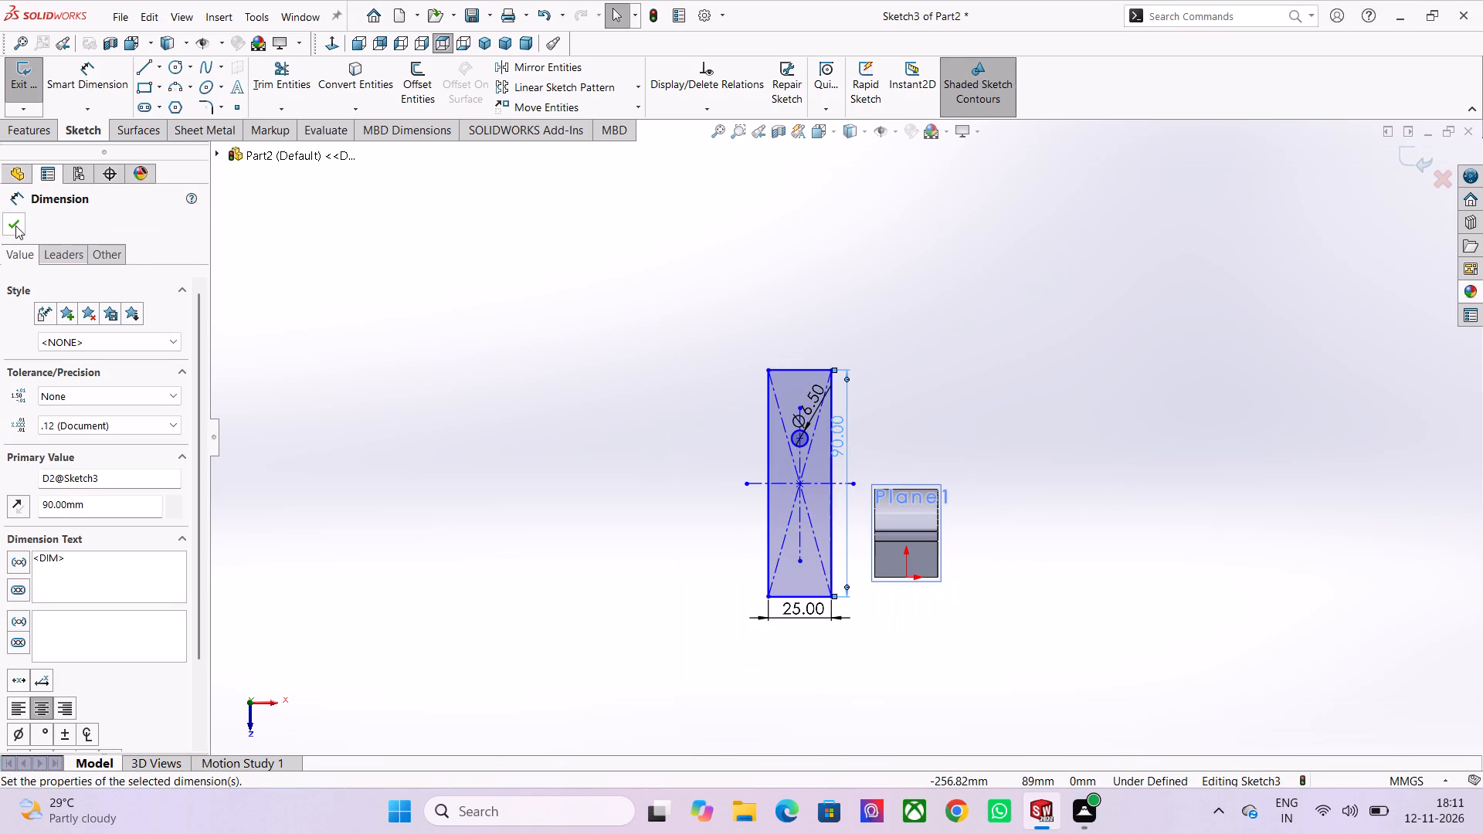
pyautogui.click(15, 225)
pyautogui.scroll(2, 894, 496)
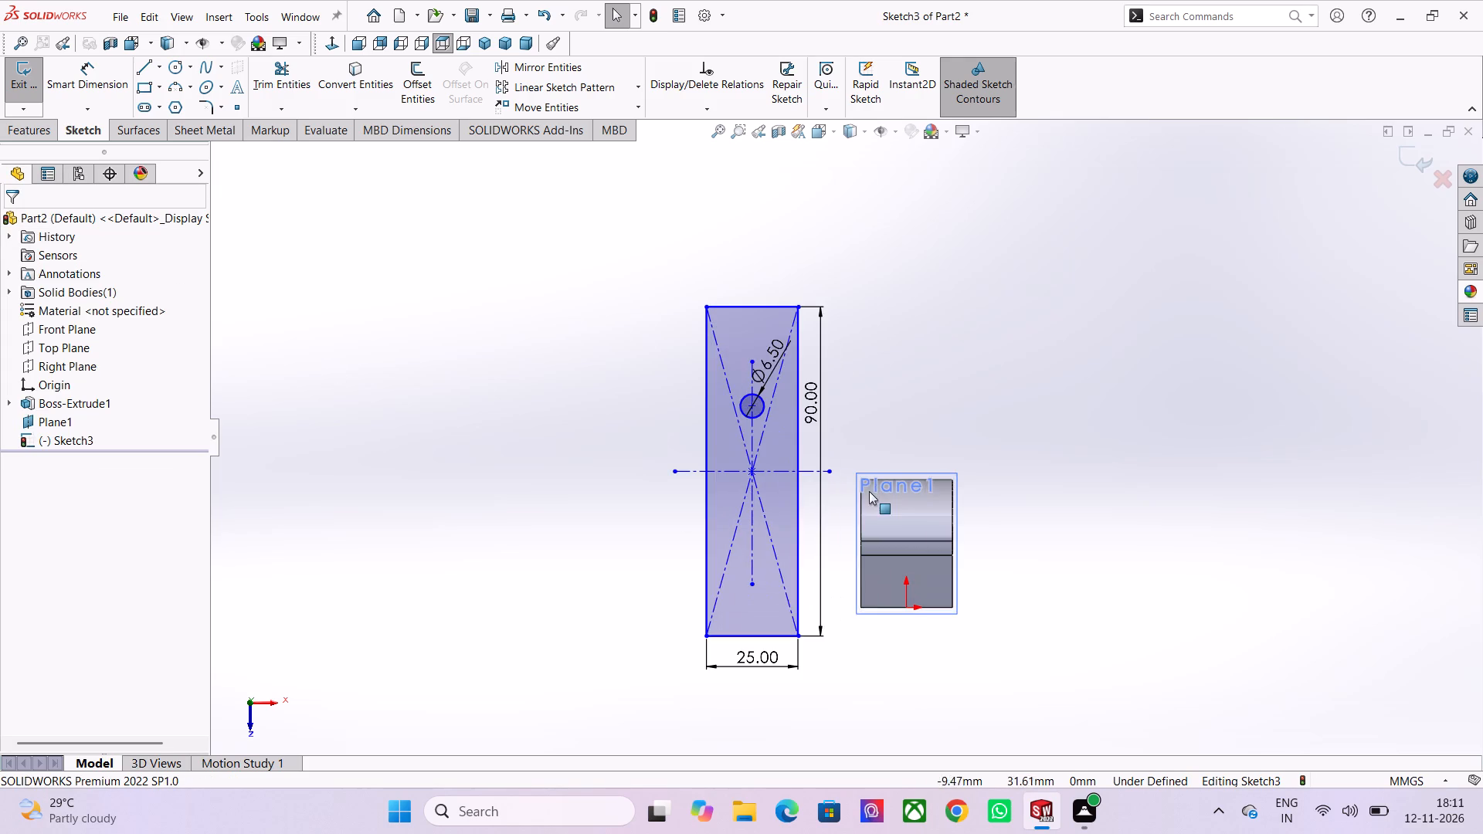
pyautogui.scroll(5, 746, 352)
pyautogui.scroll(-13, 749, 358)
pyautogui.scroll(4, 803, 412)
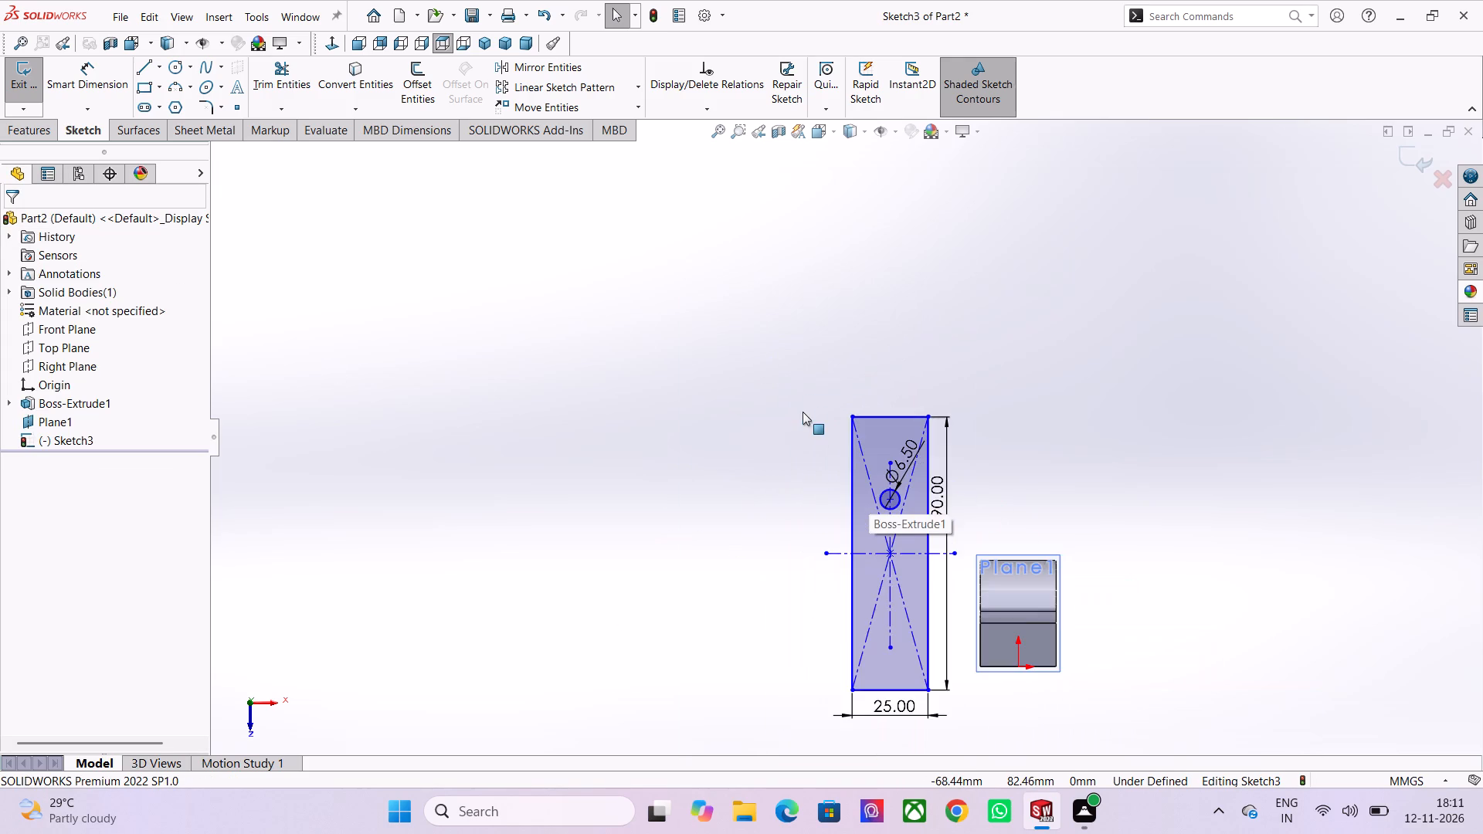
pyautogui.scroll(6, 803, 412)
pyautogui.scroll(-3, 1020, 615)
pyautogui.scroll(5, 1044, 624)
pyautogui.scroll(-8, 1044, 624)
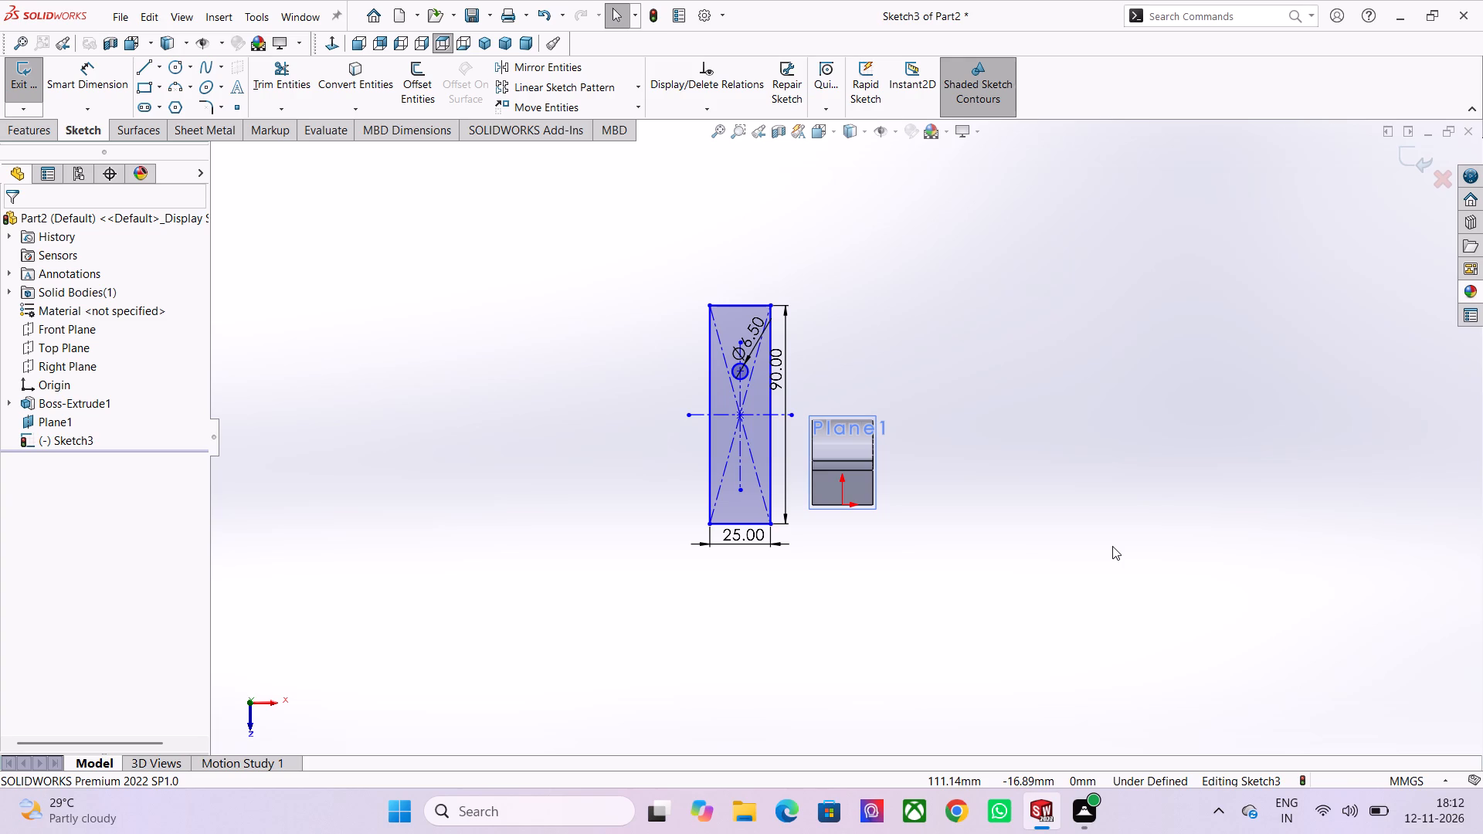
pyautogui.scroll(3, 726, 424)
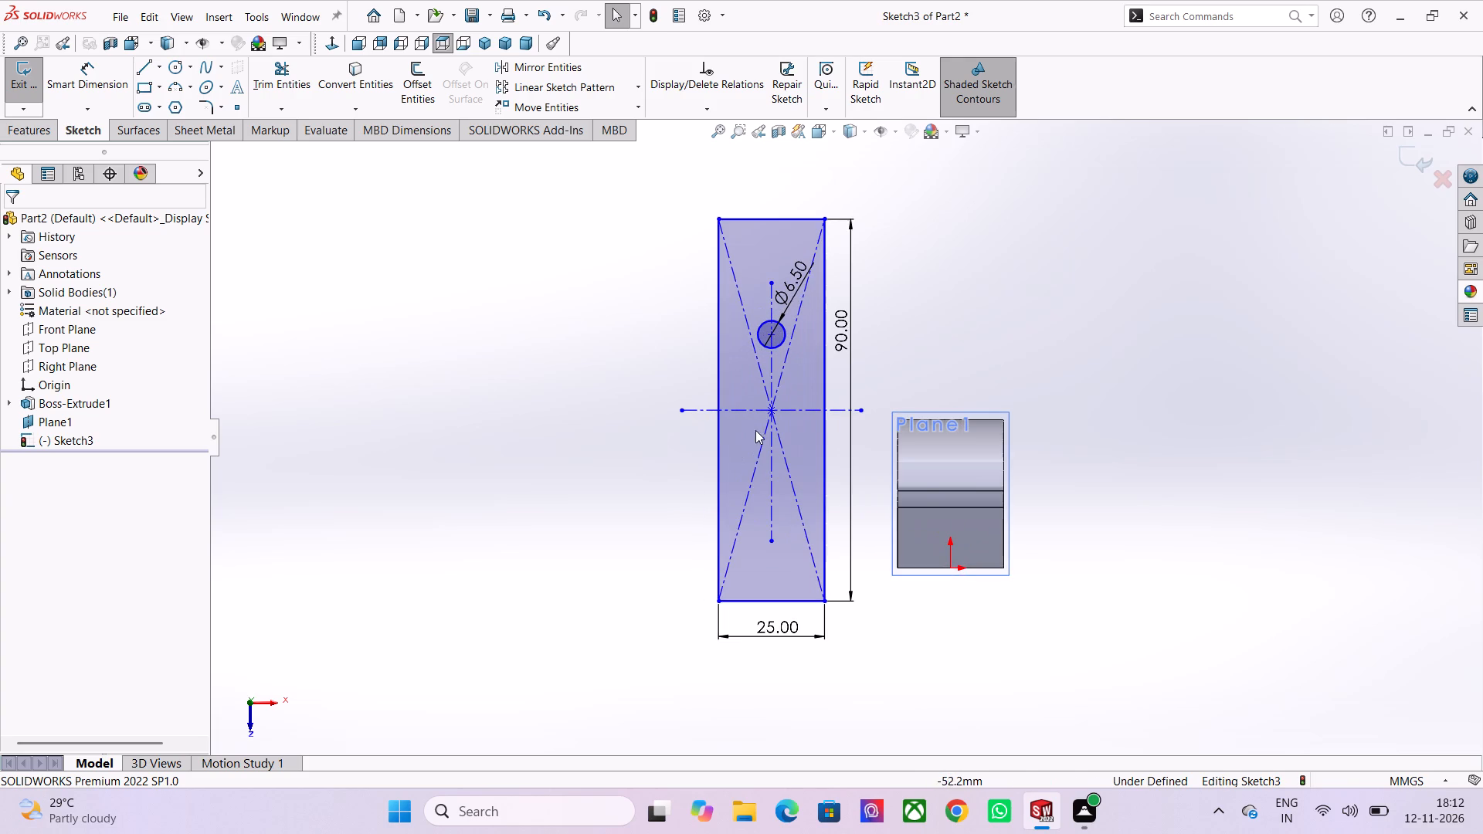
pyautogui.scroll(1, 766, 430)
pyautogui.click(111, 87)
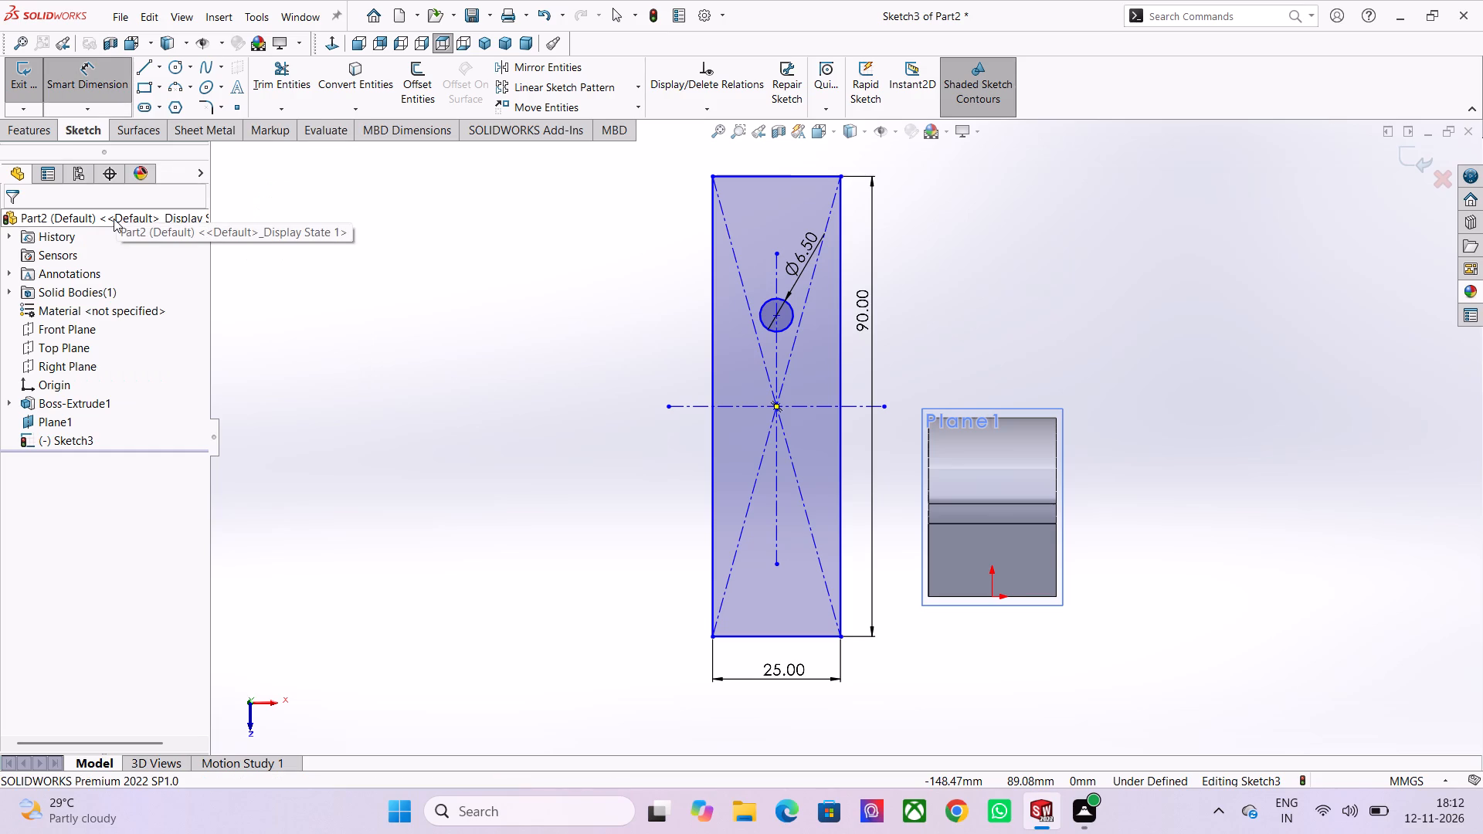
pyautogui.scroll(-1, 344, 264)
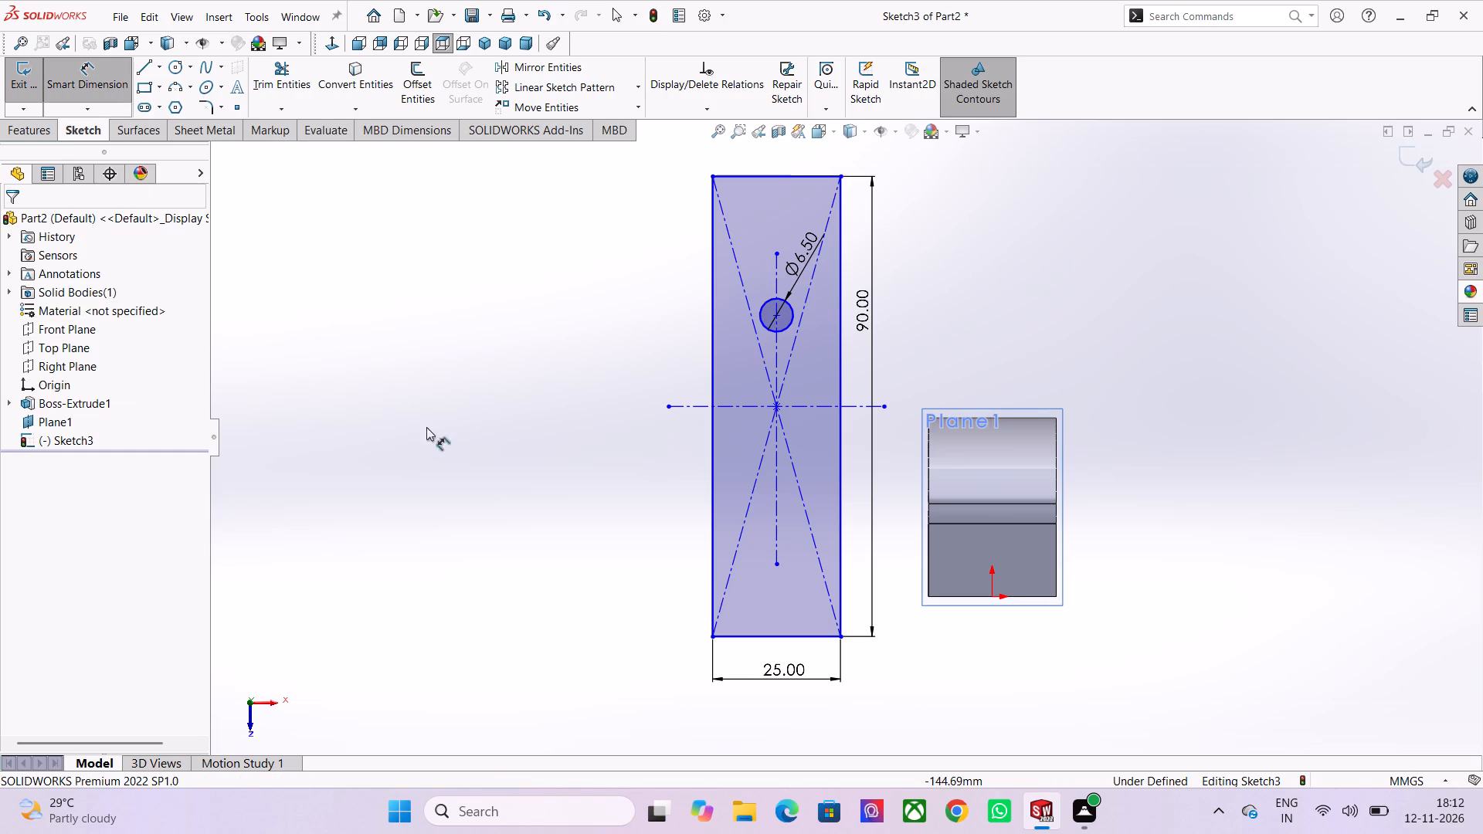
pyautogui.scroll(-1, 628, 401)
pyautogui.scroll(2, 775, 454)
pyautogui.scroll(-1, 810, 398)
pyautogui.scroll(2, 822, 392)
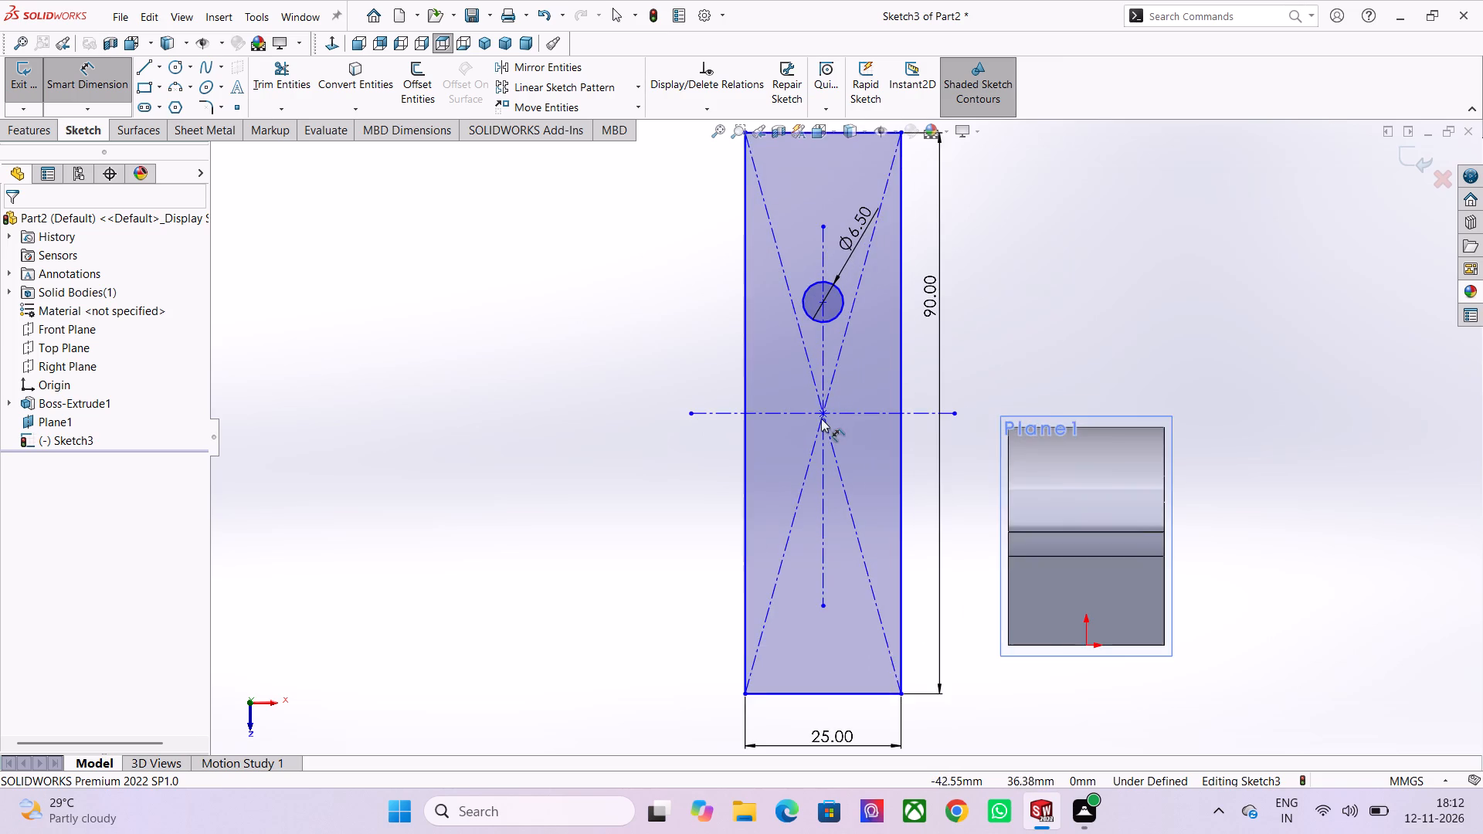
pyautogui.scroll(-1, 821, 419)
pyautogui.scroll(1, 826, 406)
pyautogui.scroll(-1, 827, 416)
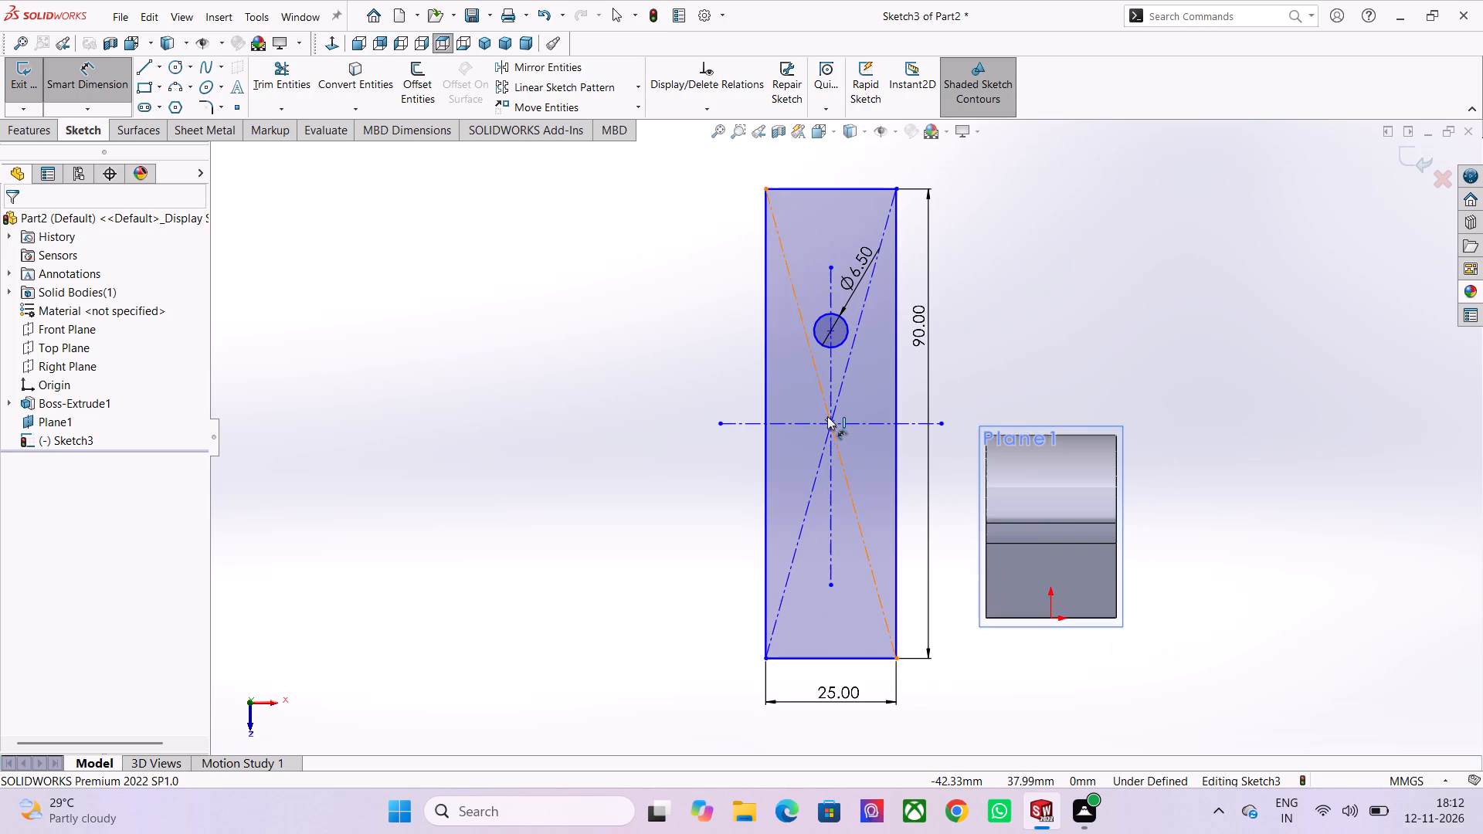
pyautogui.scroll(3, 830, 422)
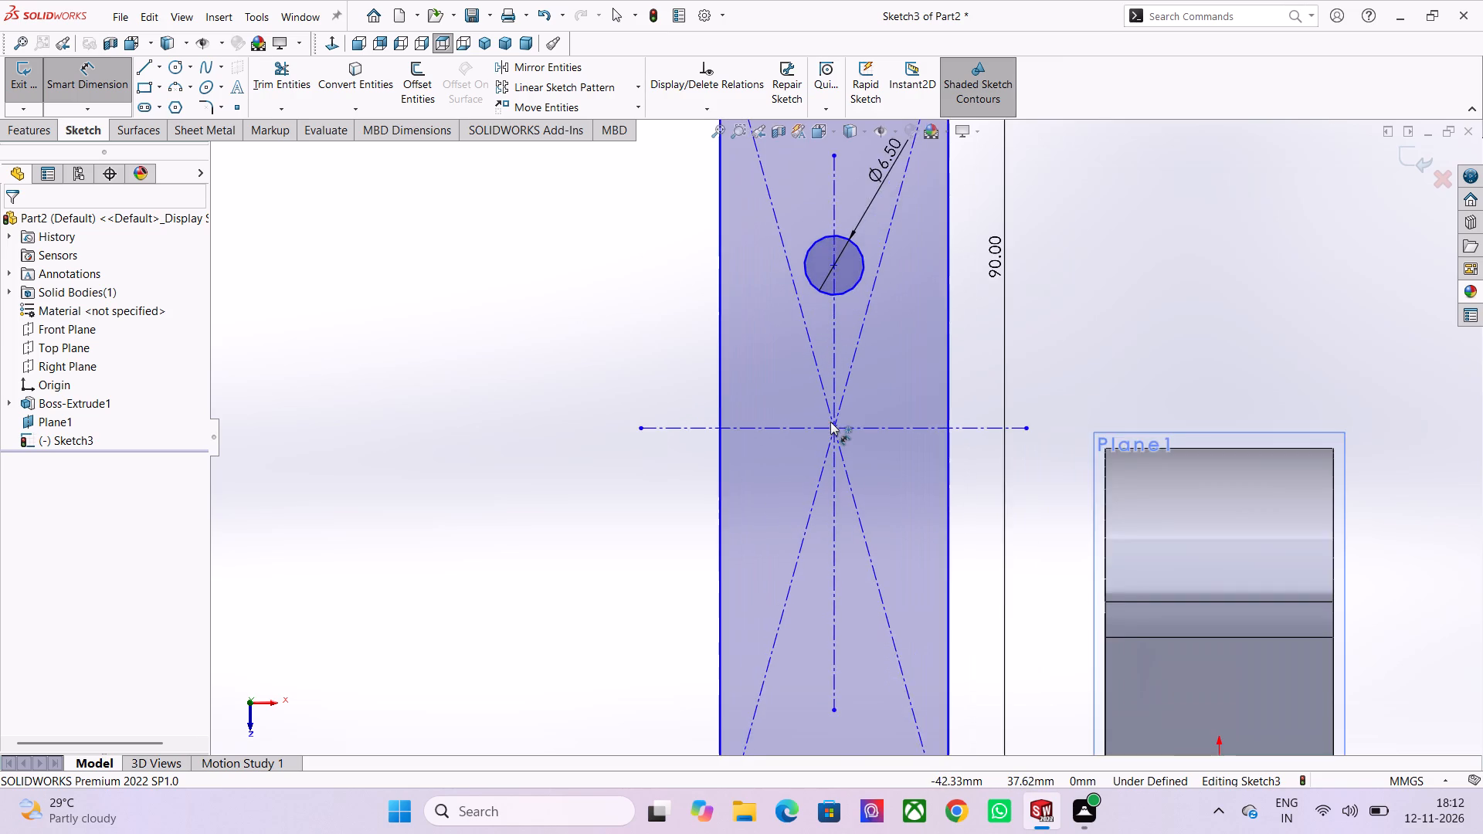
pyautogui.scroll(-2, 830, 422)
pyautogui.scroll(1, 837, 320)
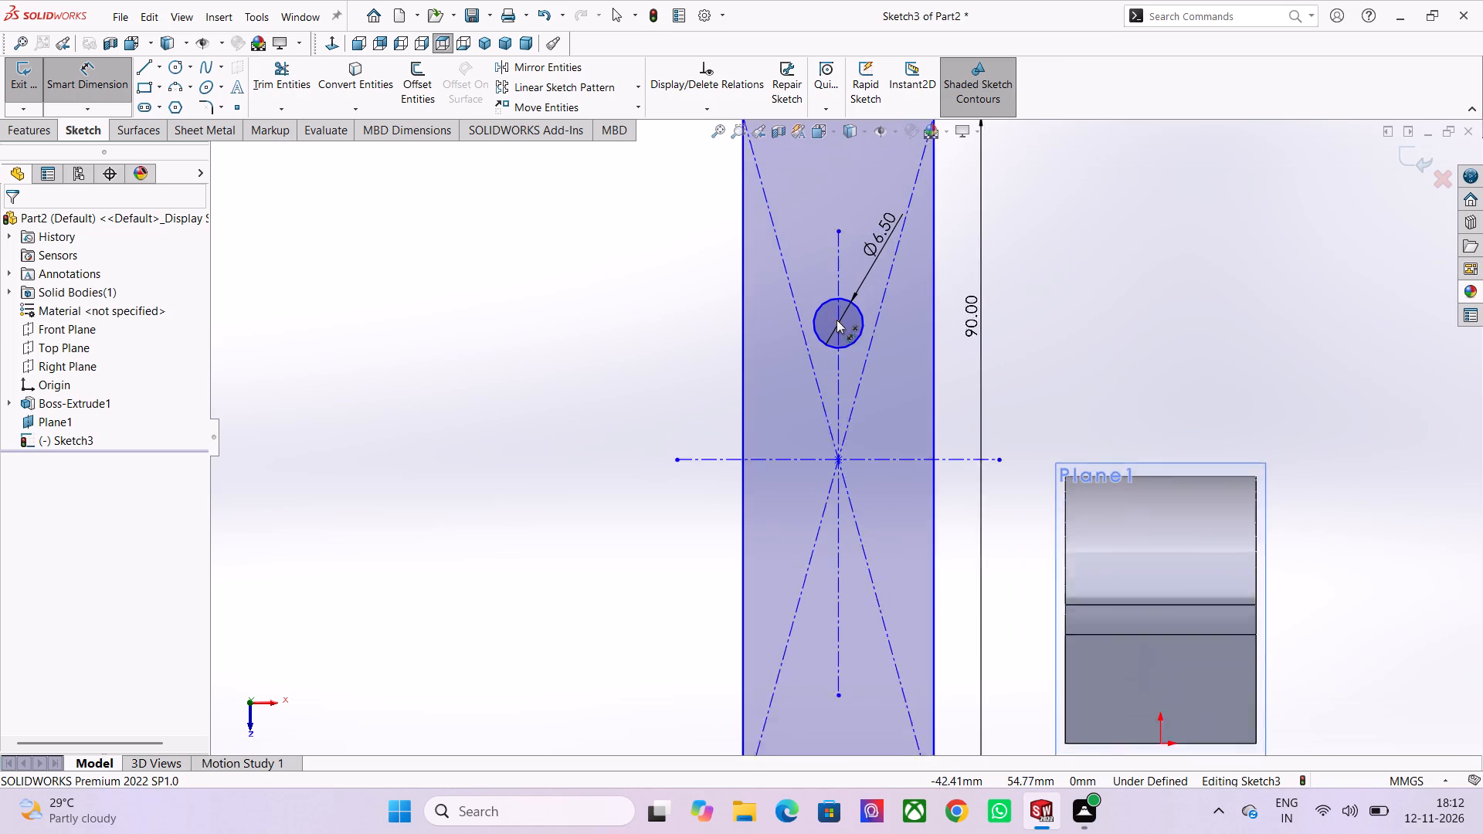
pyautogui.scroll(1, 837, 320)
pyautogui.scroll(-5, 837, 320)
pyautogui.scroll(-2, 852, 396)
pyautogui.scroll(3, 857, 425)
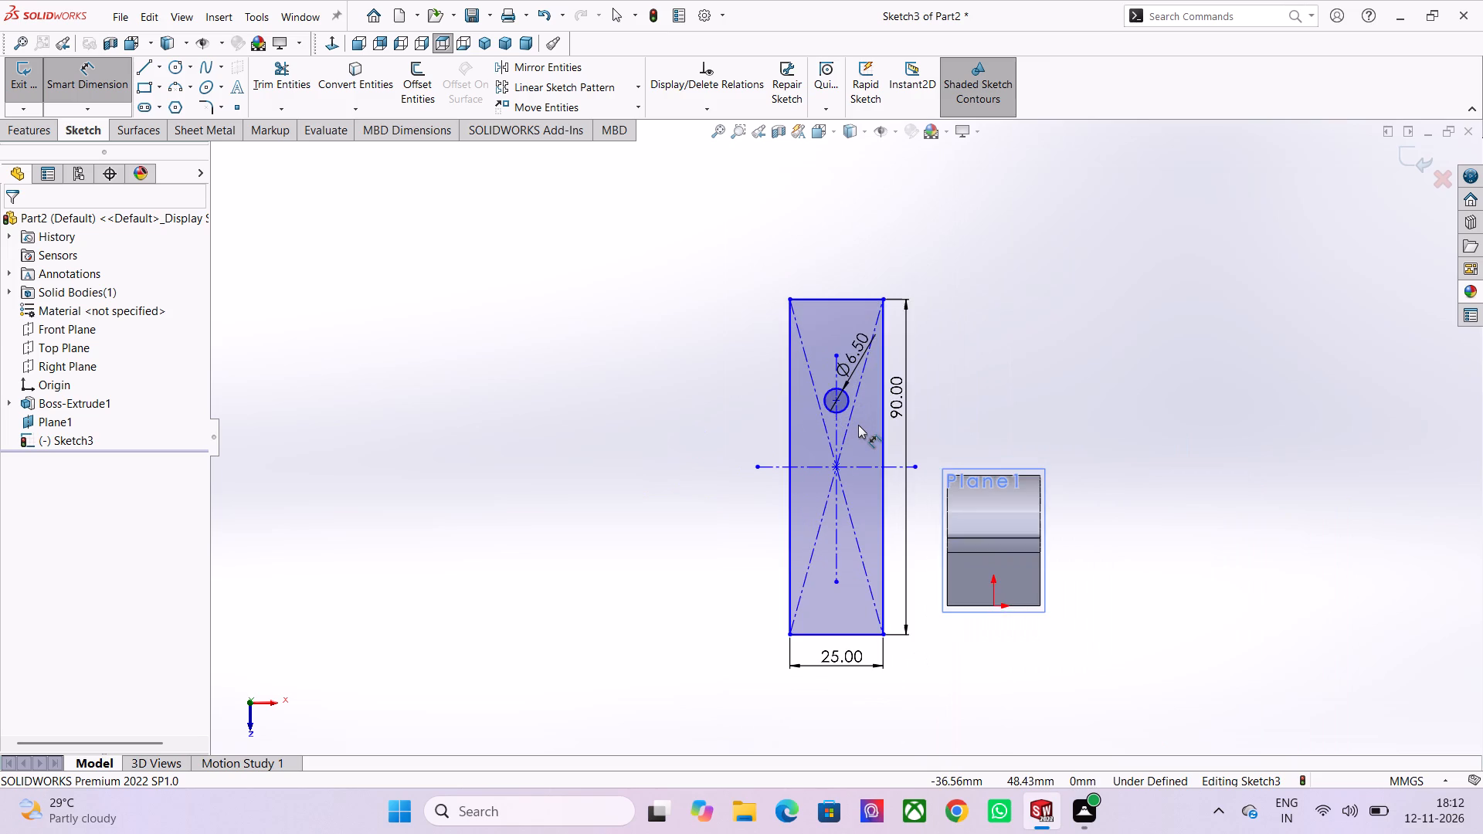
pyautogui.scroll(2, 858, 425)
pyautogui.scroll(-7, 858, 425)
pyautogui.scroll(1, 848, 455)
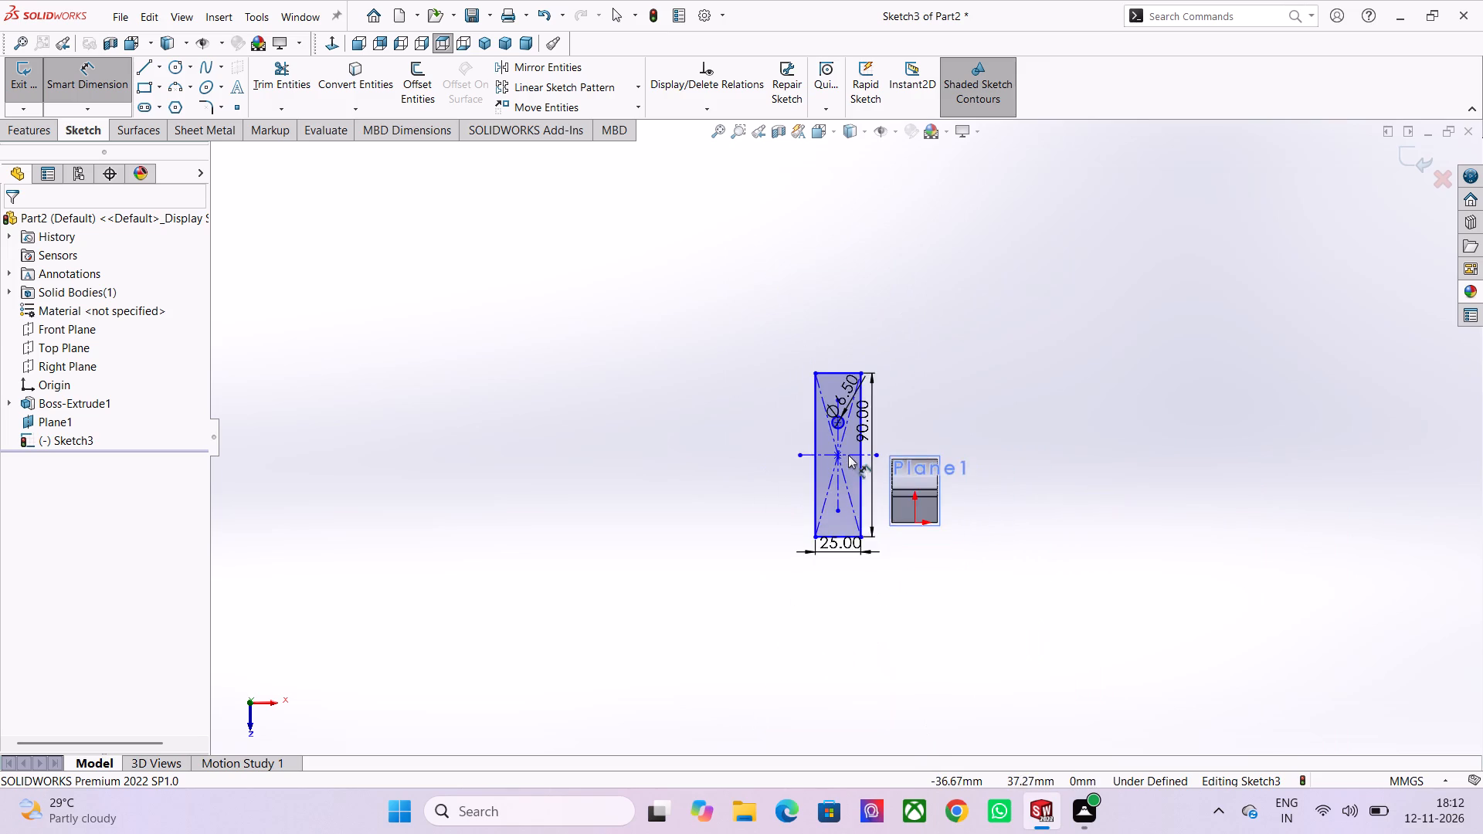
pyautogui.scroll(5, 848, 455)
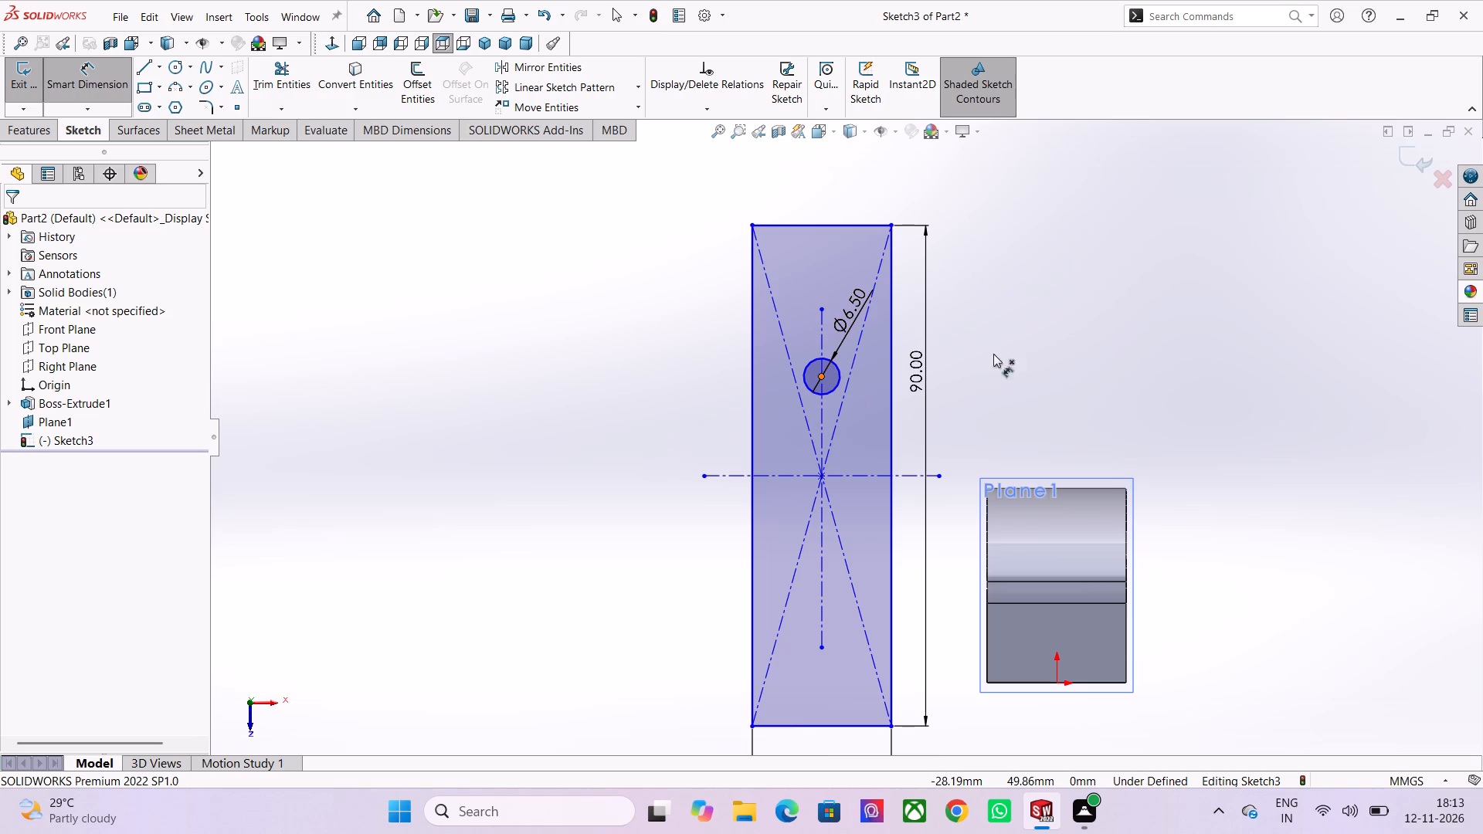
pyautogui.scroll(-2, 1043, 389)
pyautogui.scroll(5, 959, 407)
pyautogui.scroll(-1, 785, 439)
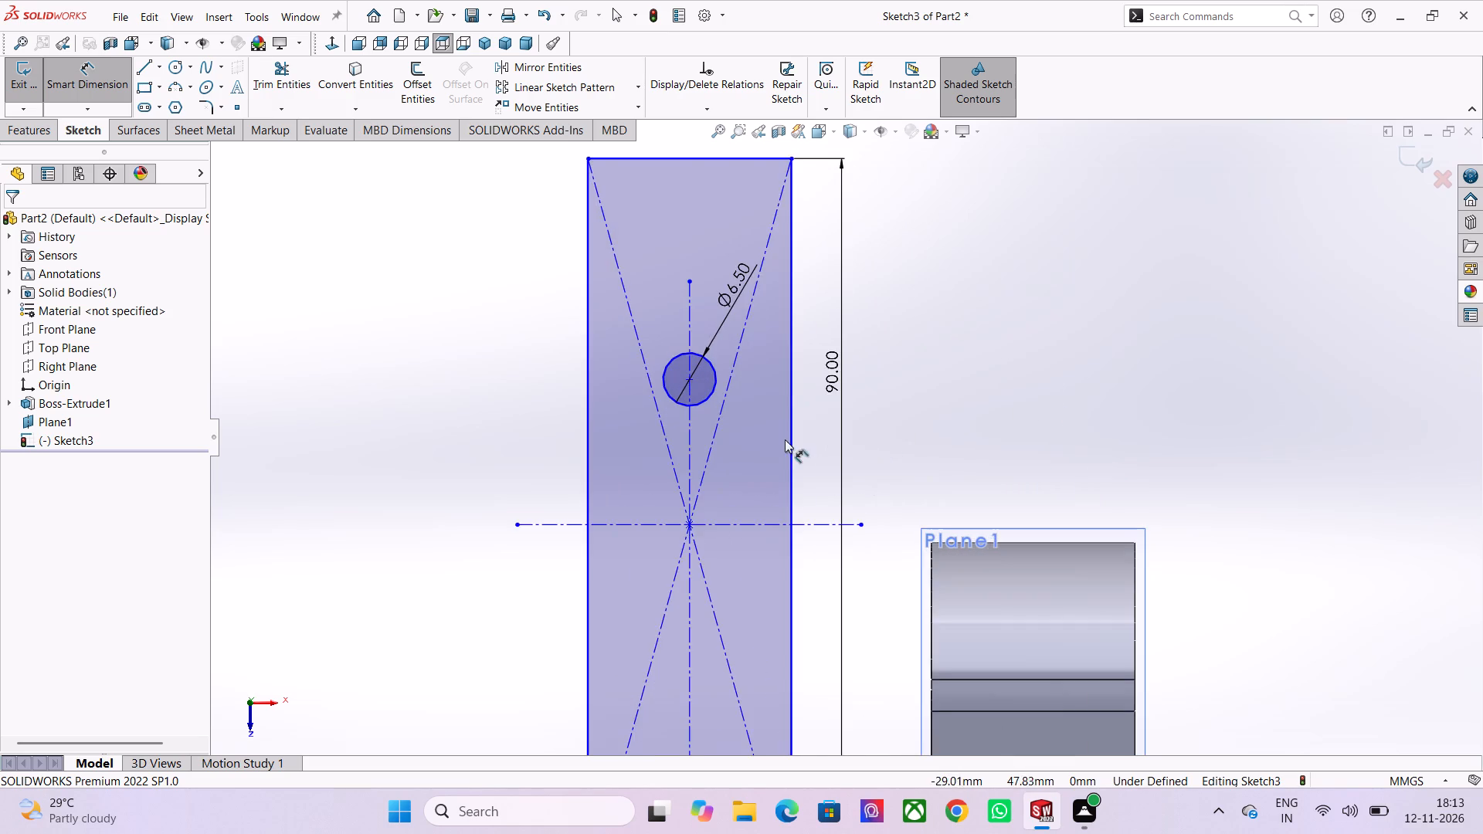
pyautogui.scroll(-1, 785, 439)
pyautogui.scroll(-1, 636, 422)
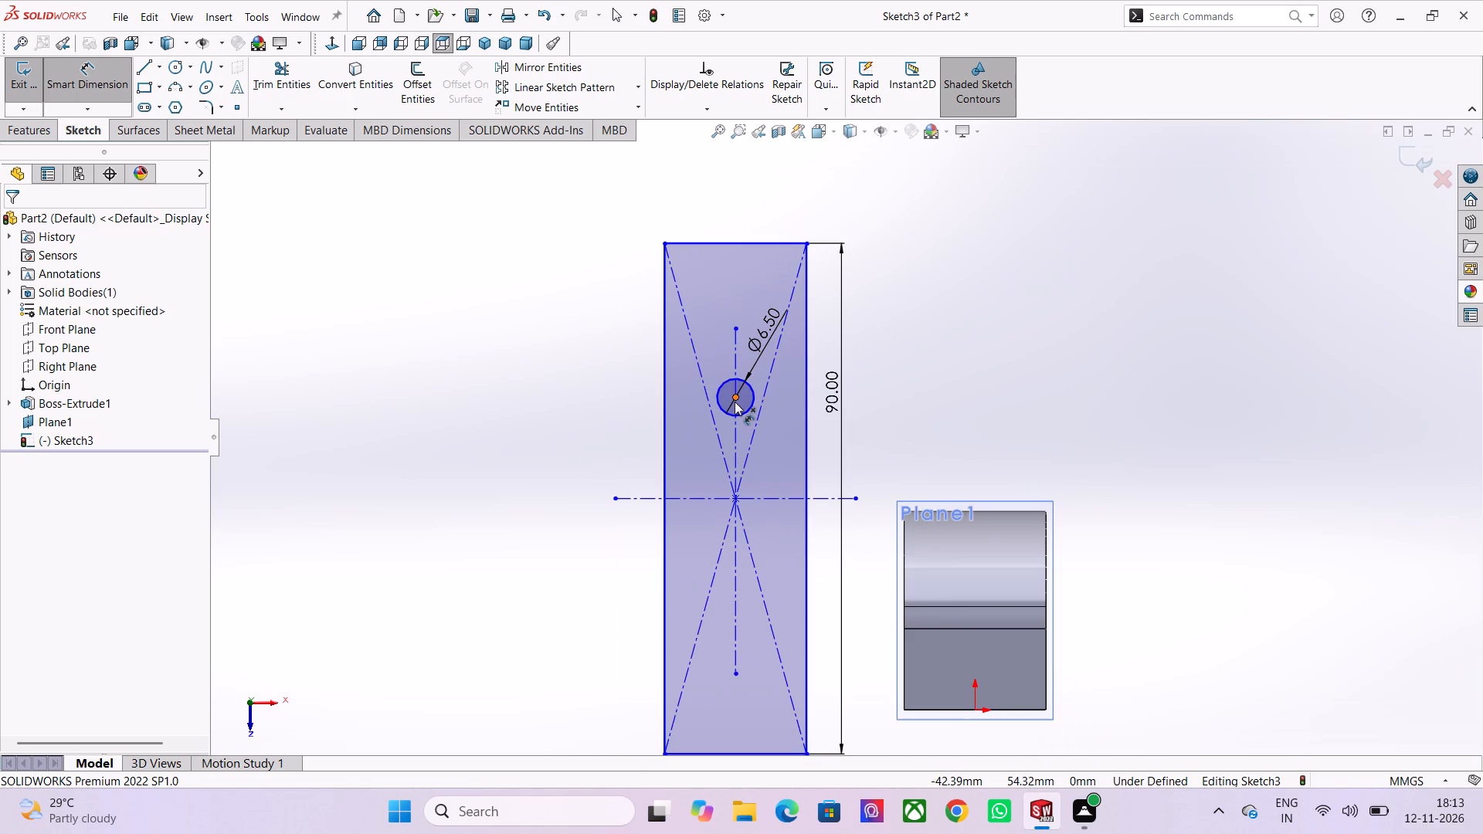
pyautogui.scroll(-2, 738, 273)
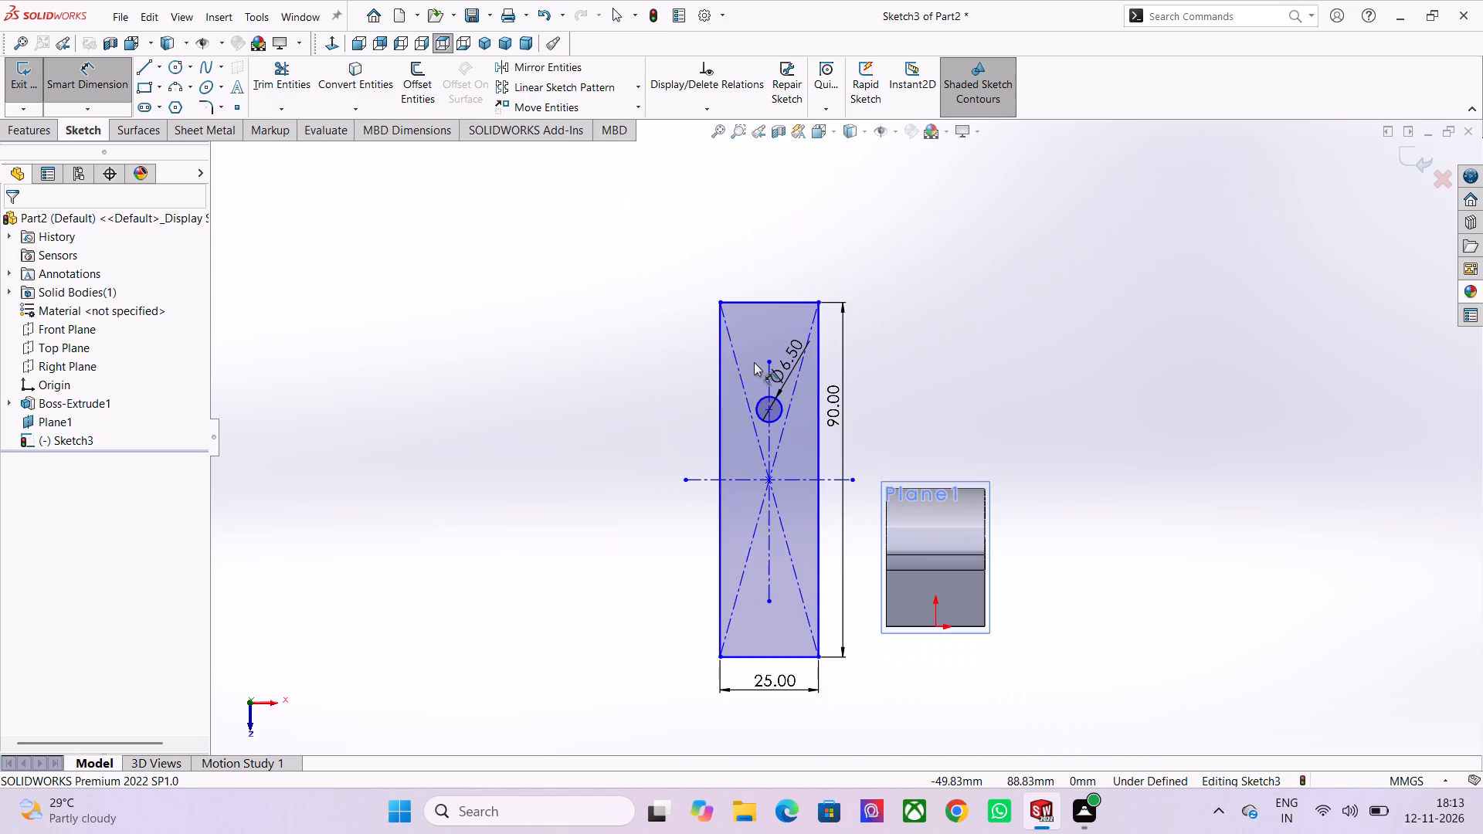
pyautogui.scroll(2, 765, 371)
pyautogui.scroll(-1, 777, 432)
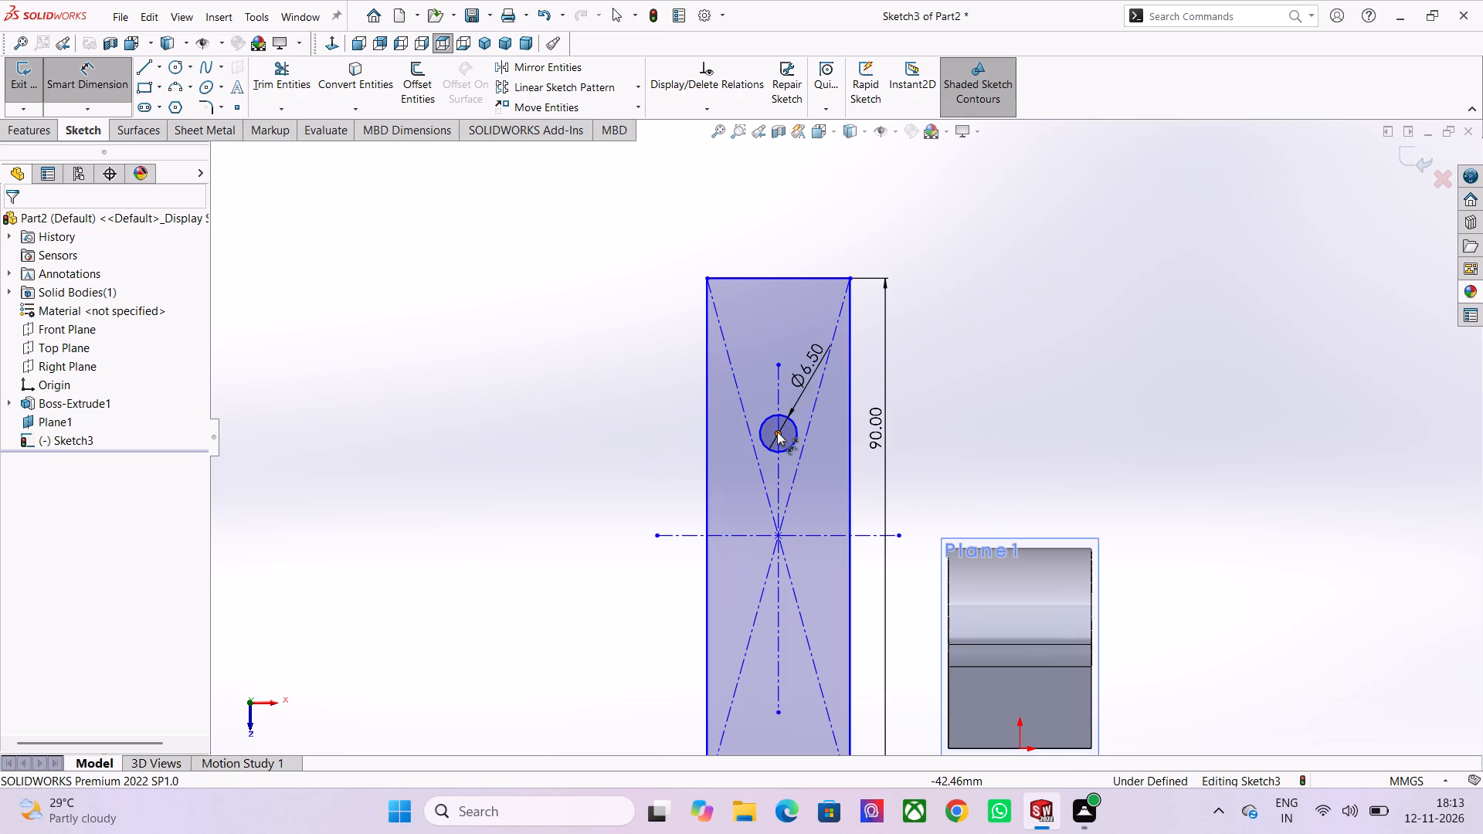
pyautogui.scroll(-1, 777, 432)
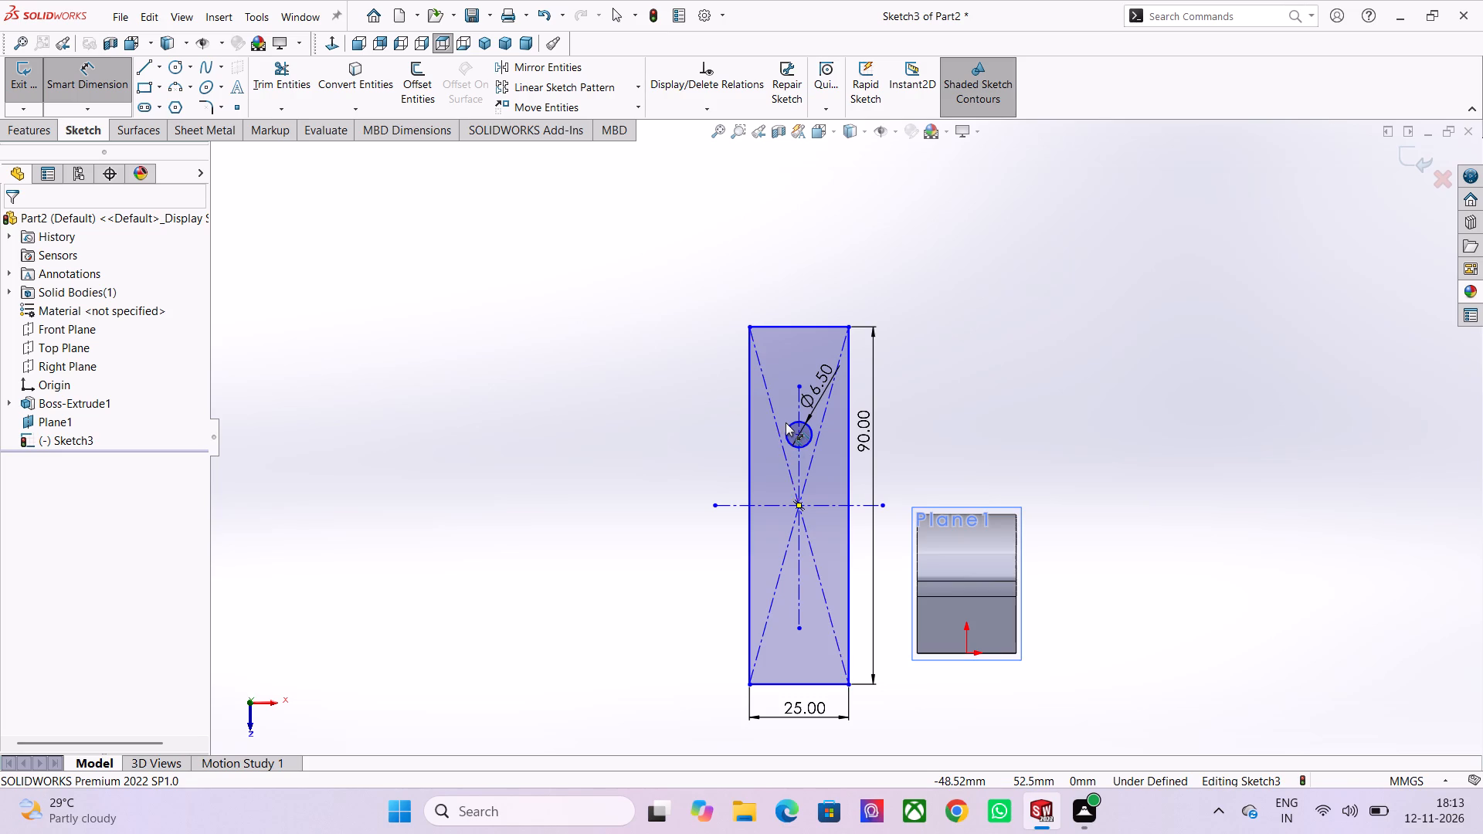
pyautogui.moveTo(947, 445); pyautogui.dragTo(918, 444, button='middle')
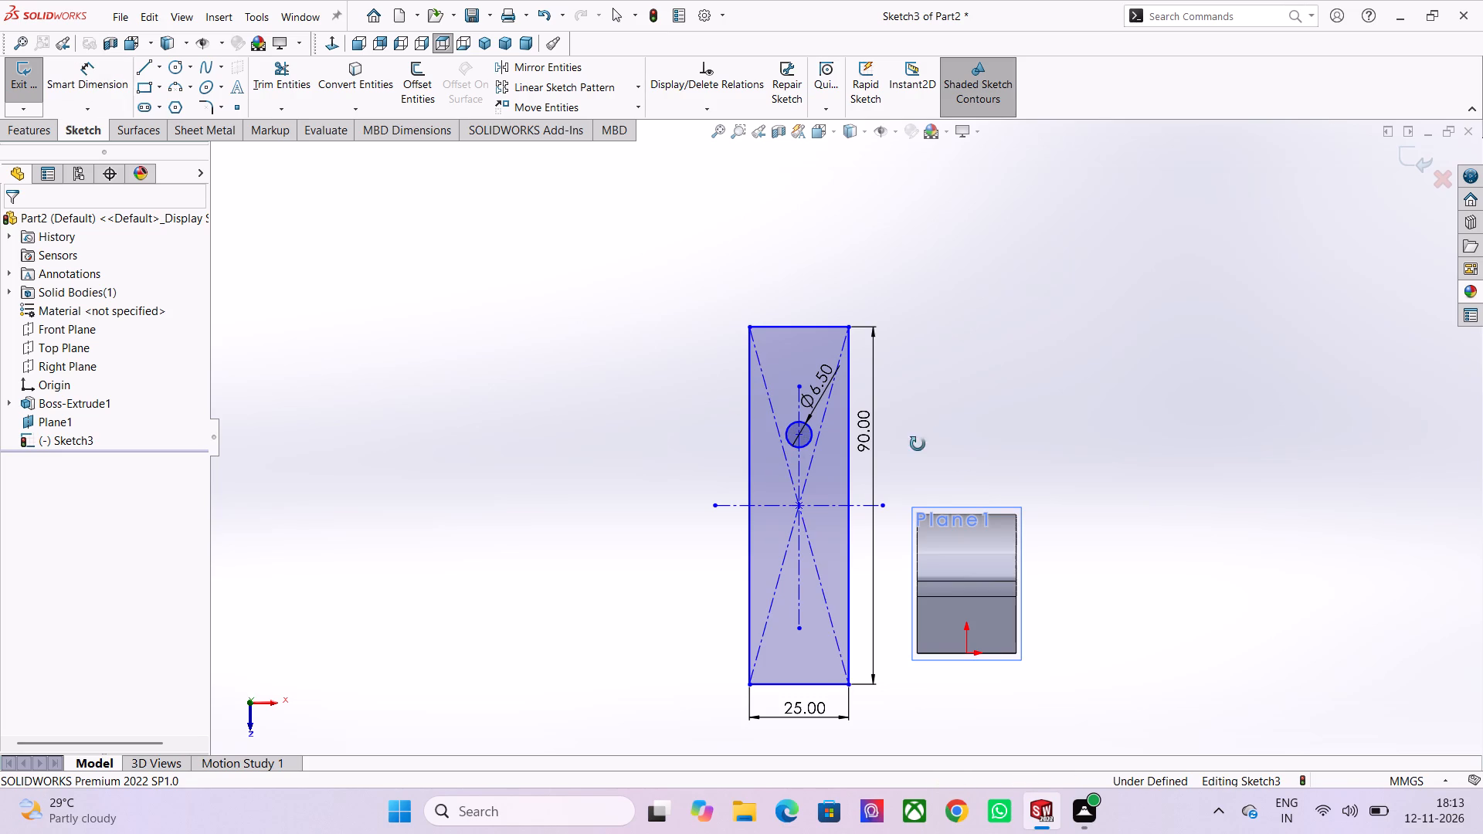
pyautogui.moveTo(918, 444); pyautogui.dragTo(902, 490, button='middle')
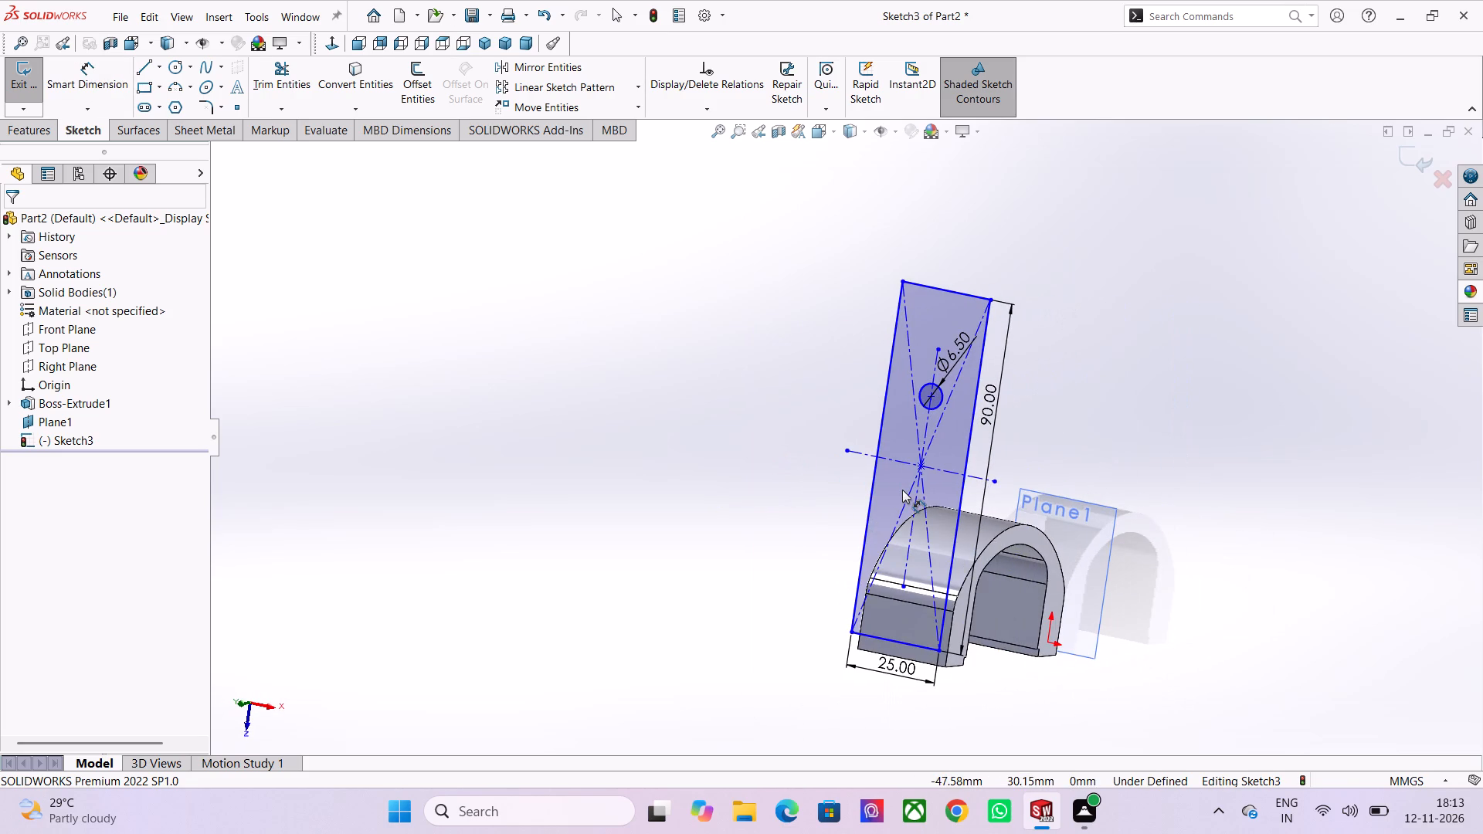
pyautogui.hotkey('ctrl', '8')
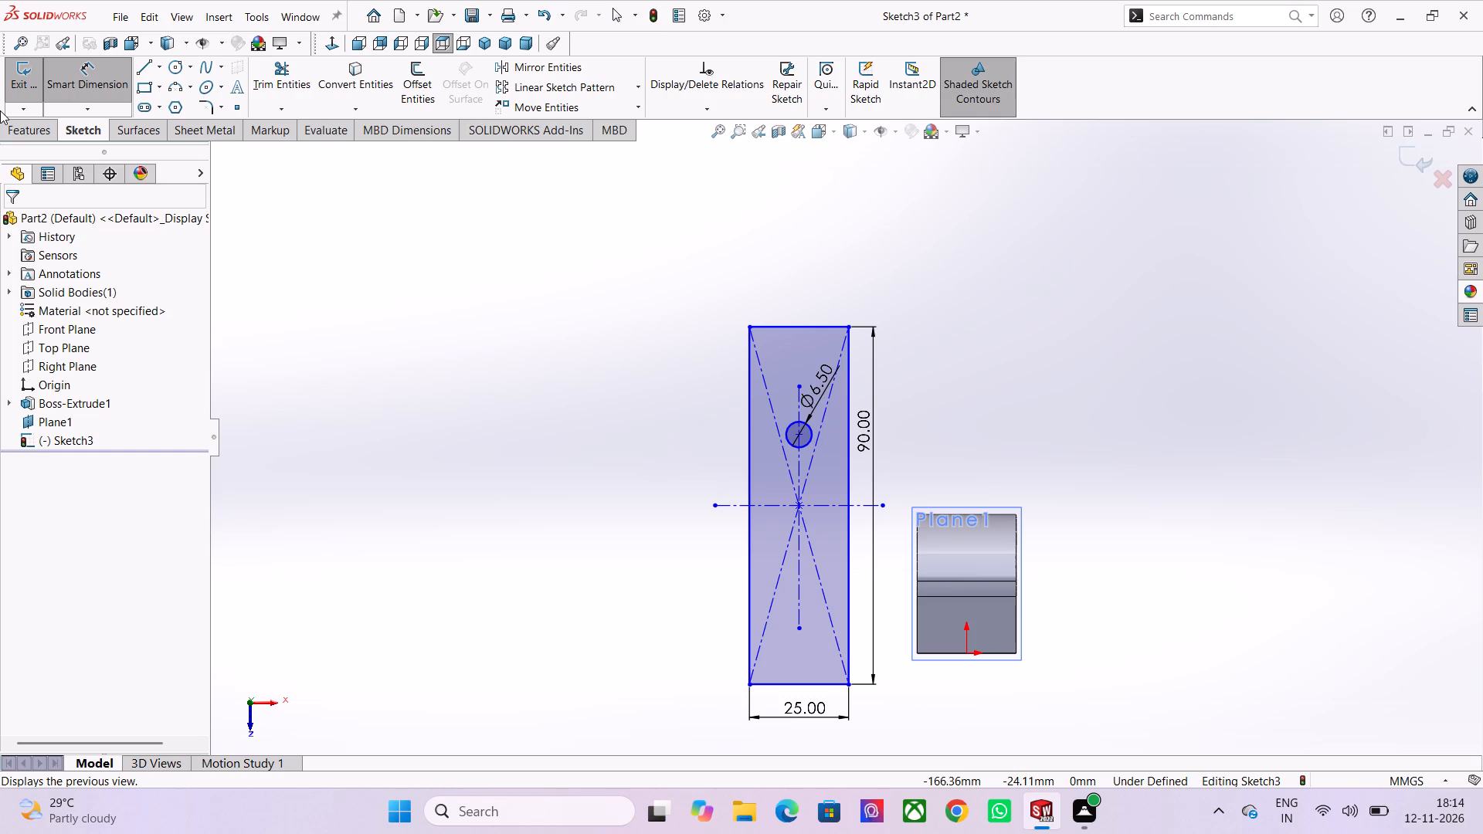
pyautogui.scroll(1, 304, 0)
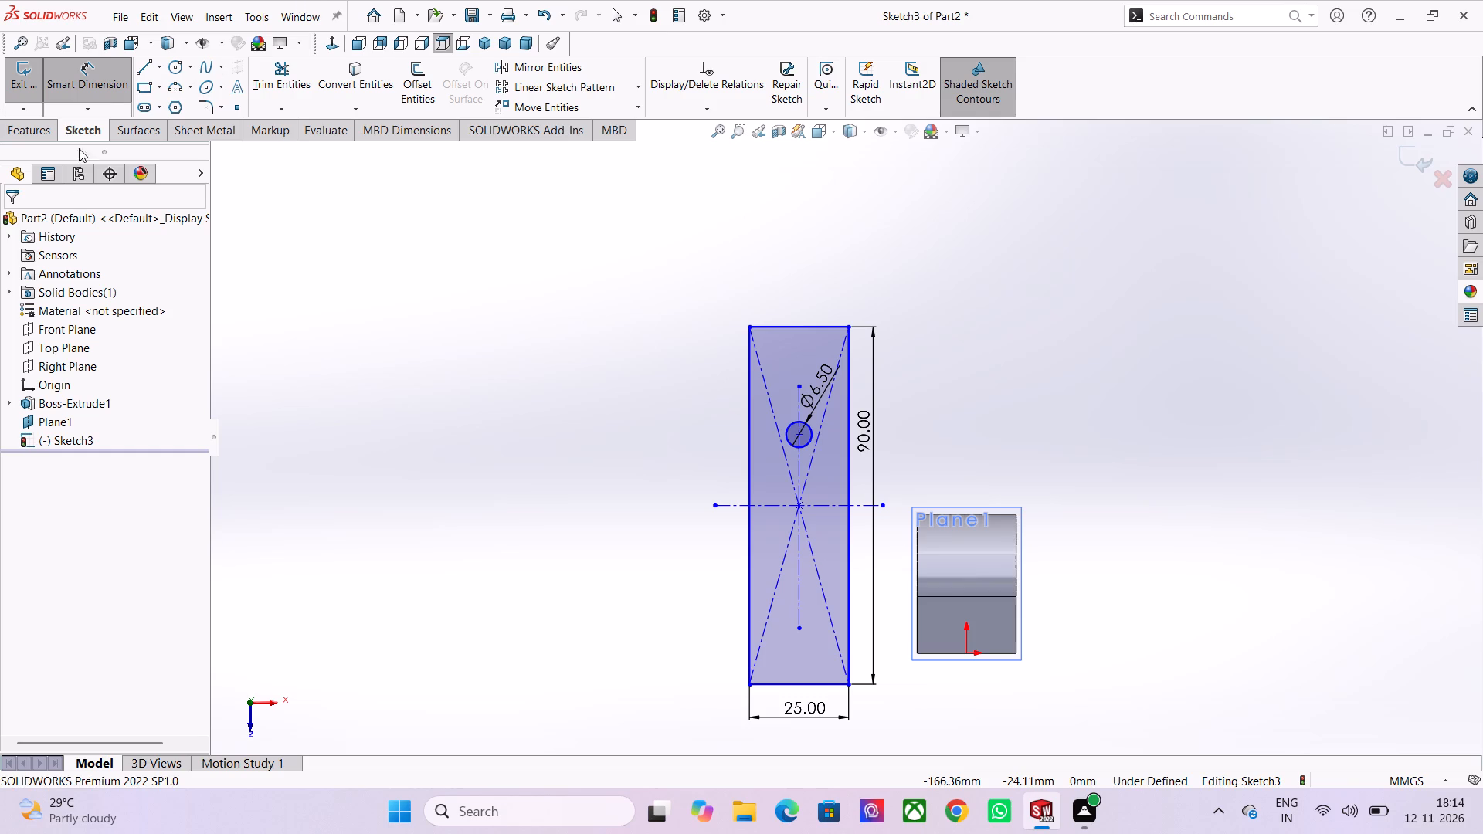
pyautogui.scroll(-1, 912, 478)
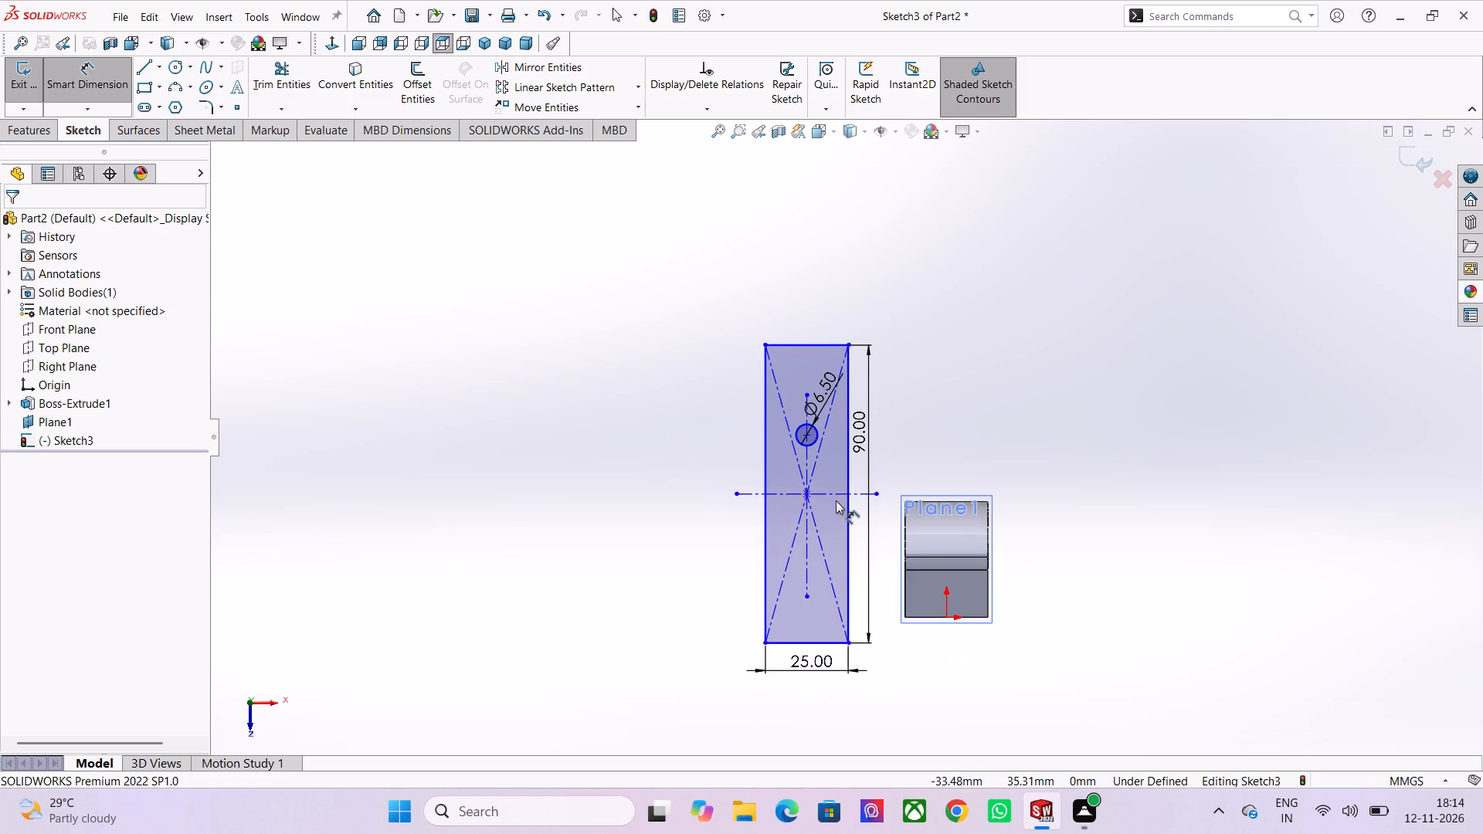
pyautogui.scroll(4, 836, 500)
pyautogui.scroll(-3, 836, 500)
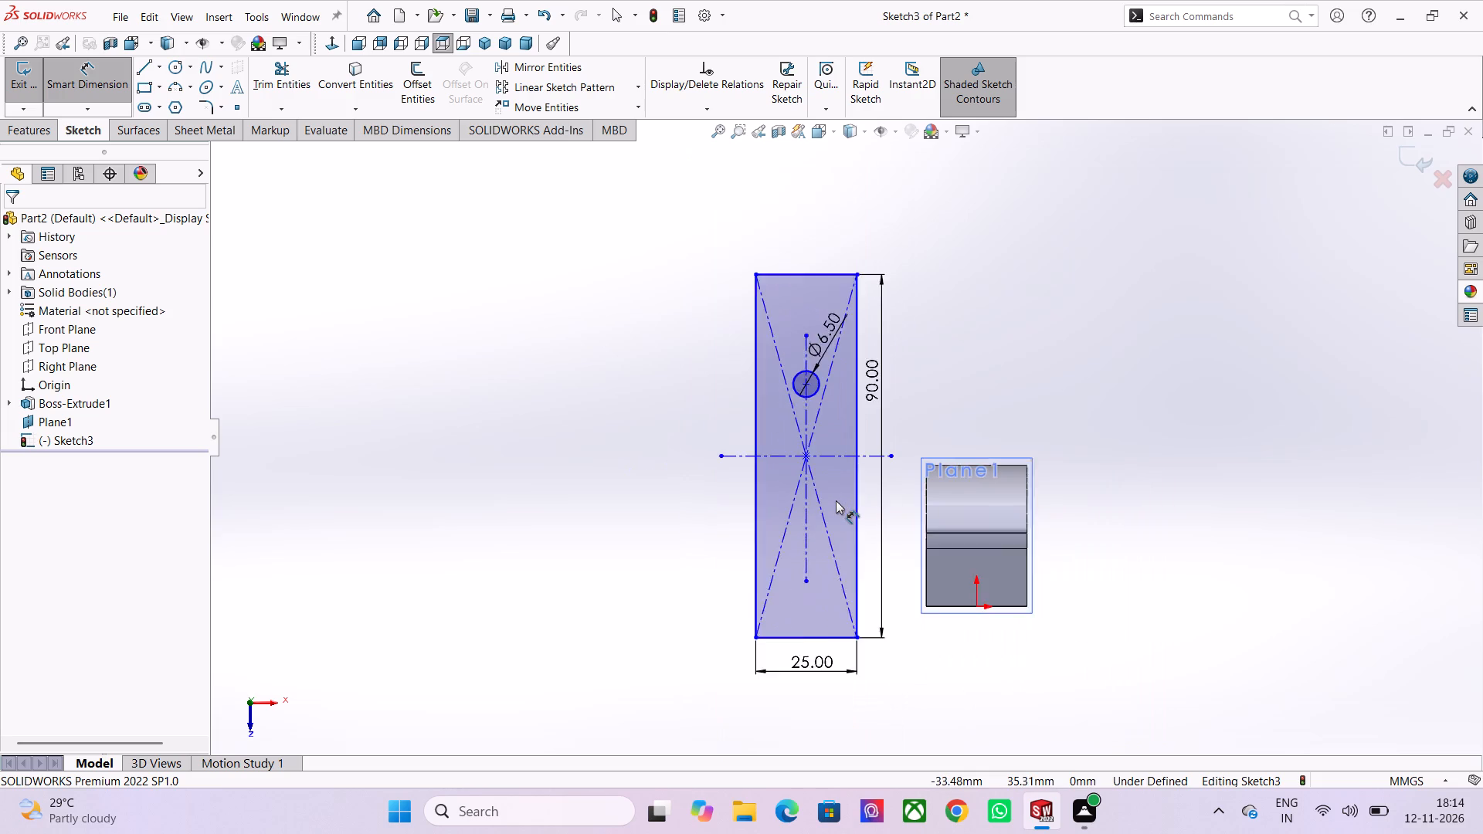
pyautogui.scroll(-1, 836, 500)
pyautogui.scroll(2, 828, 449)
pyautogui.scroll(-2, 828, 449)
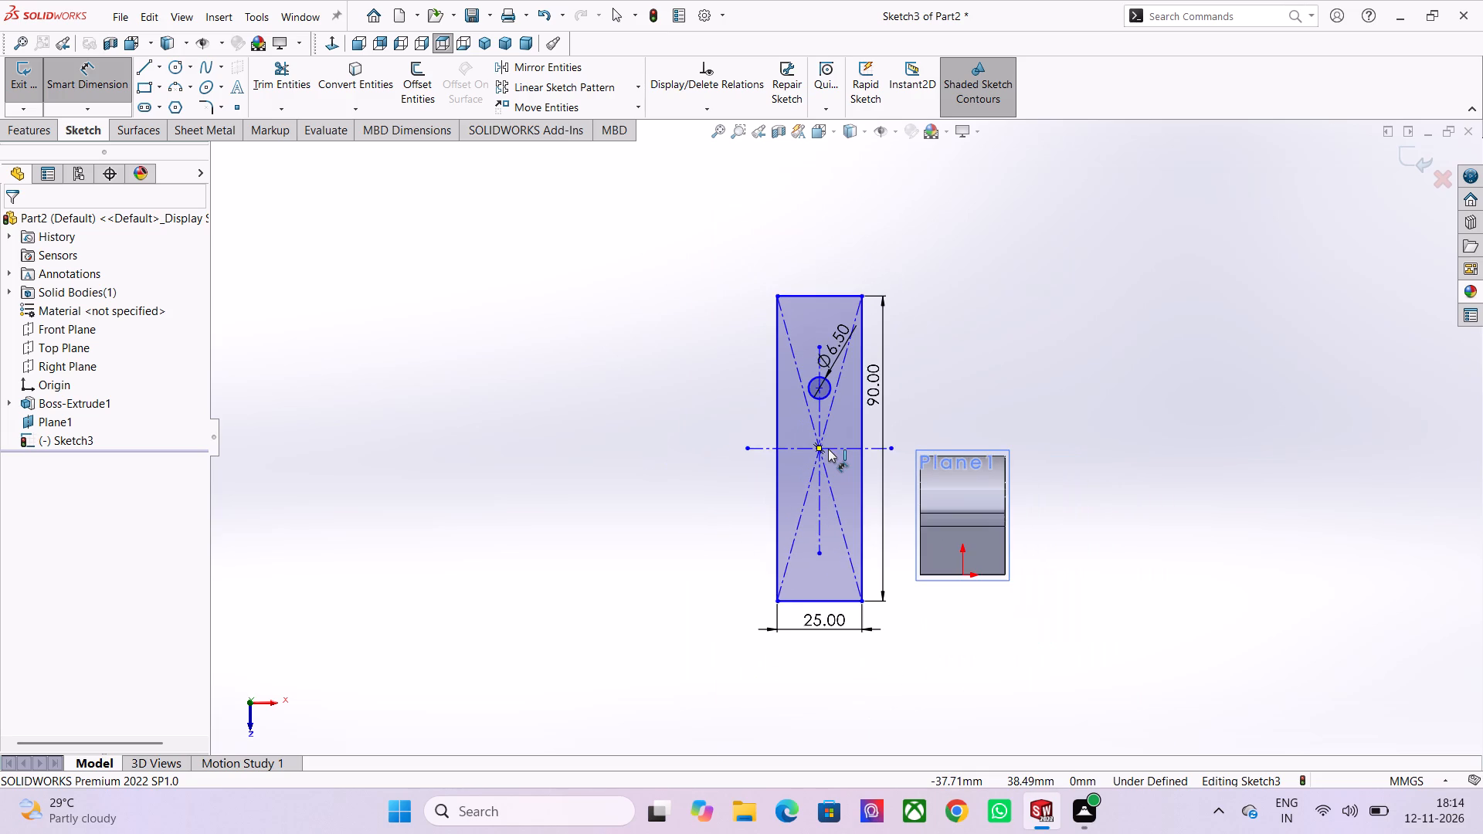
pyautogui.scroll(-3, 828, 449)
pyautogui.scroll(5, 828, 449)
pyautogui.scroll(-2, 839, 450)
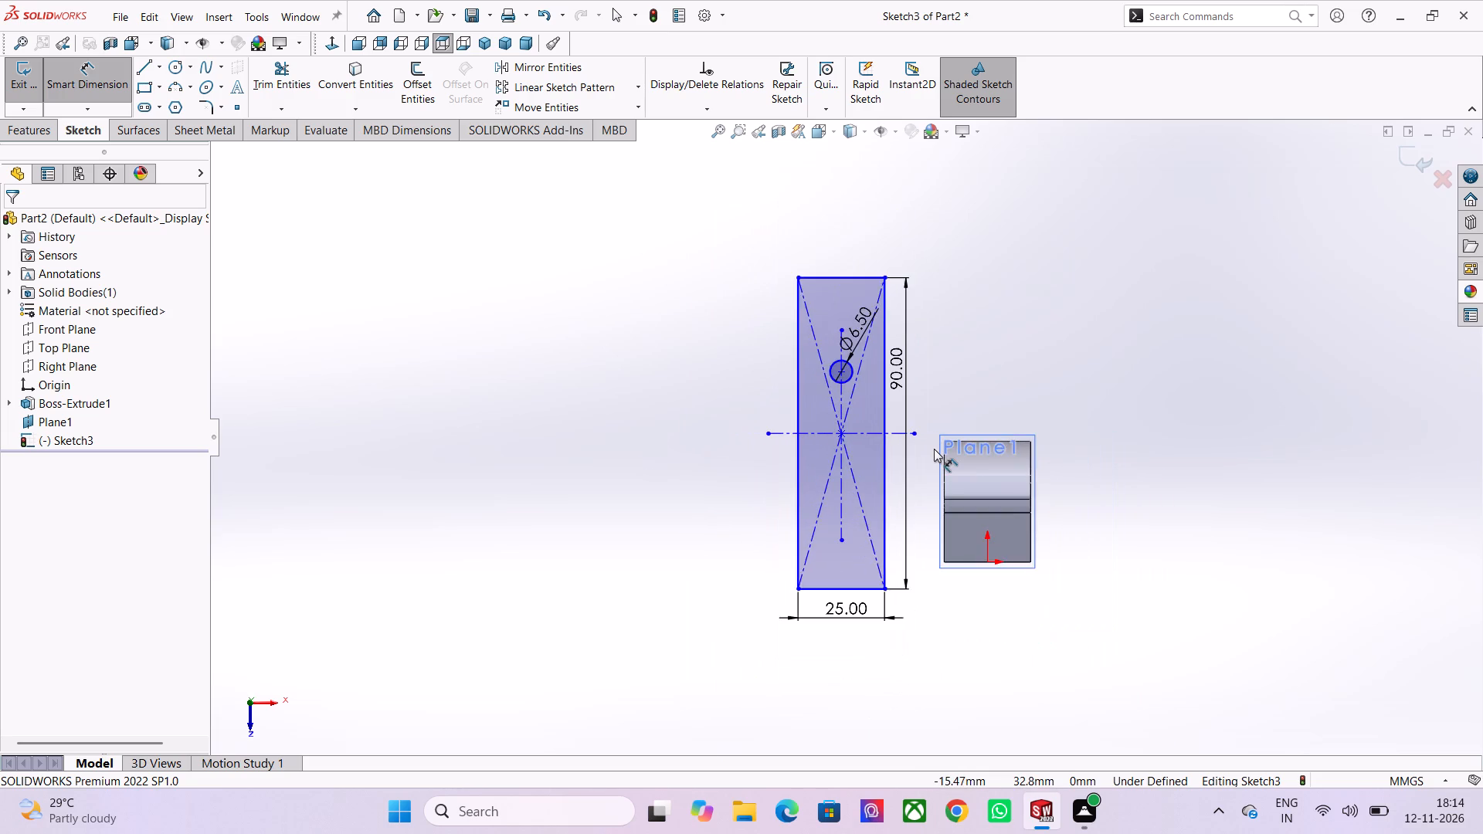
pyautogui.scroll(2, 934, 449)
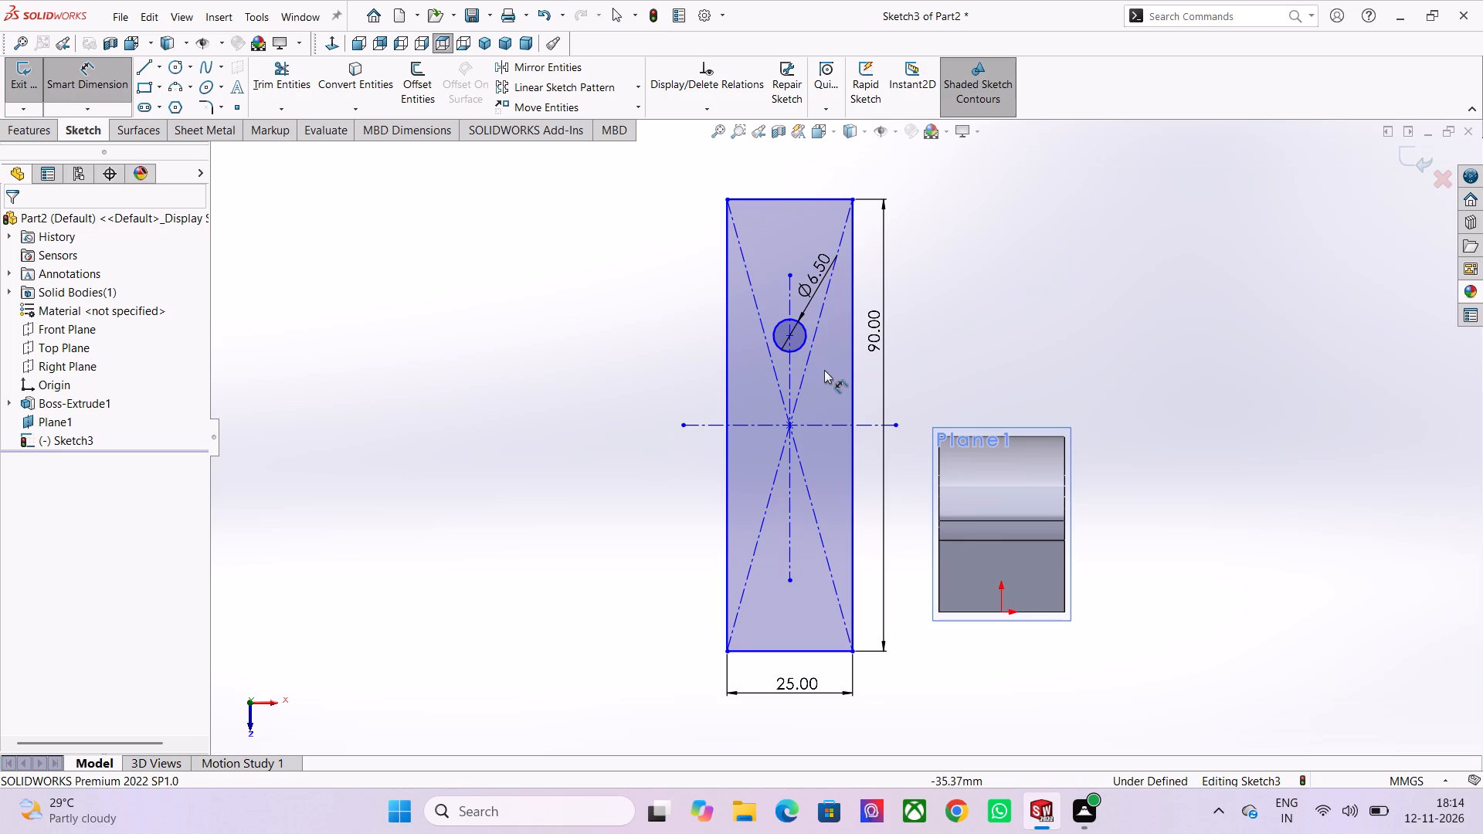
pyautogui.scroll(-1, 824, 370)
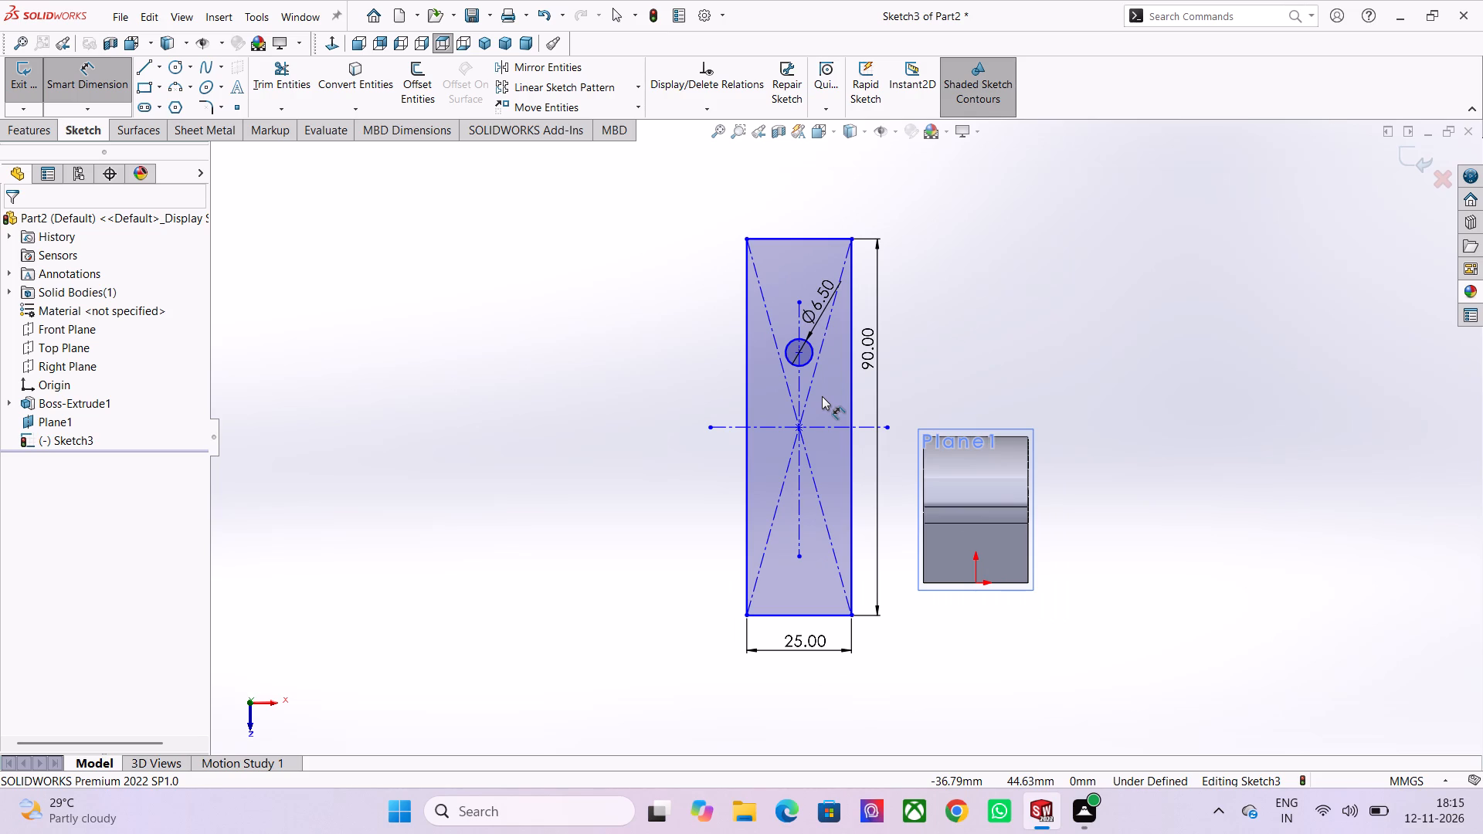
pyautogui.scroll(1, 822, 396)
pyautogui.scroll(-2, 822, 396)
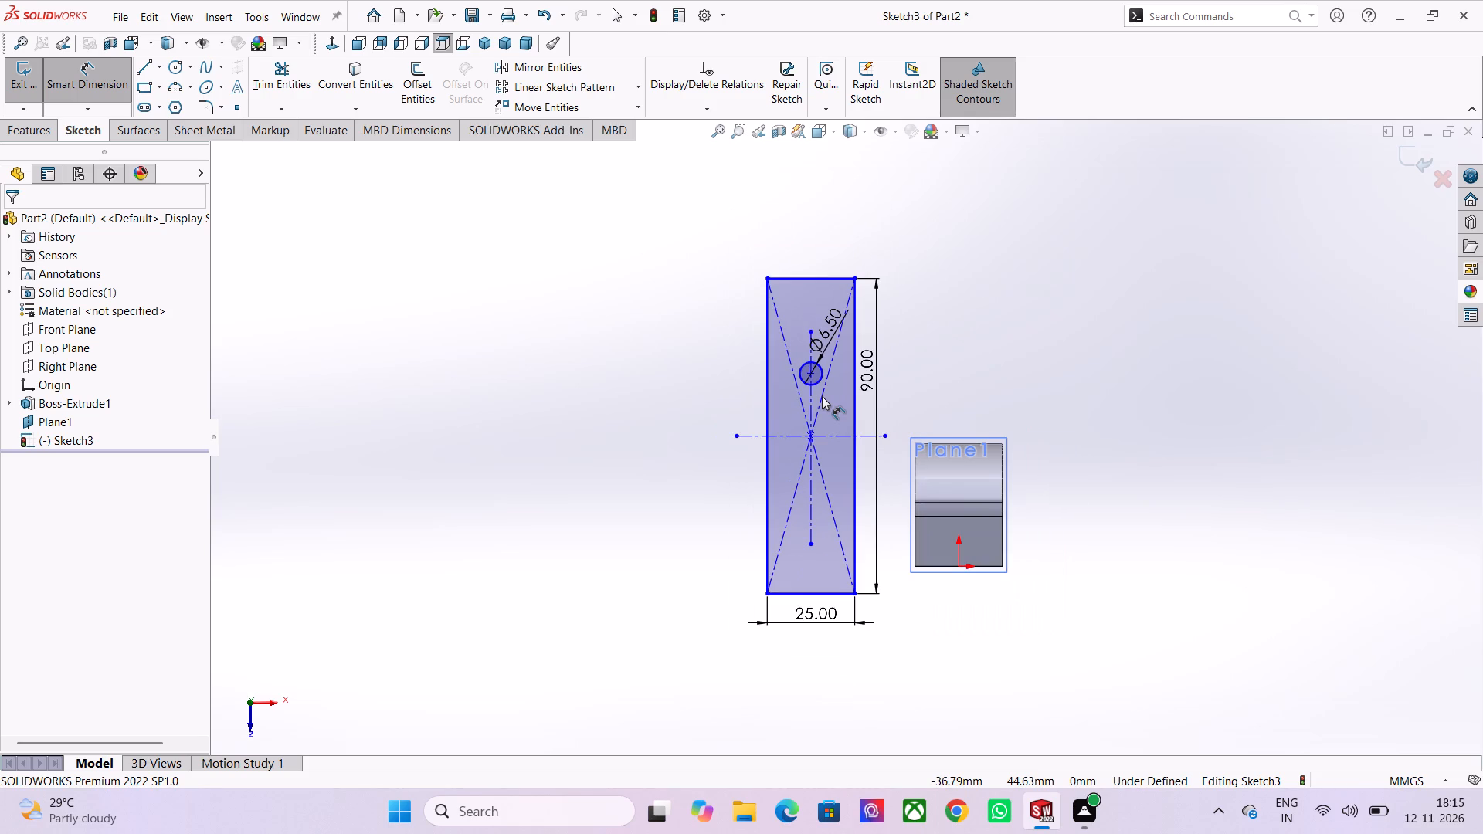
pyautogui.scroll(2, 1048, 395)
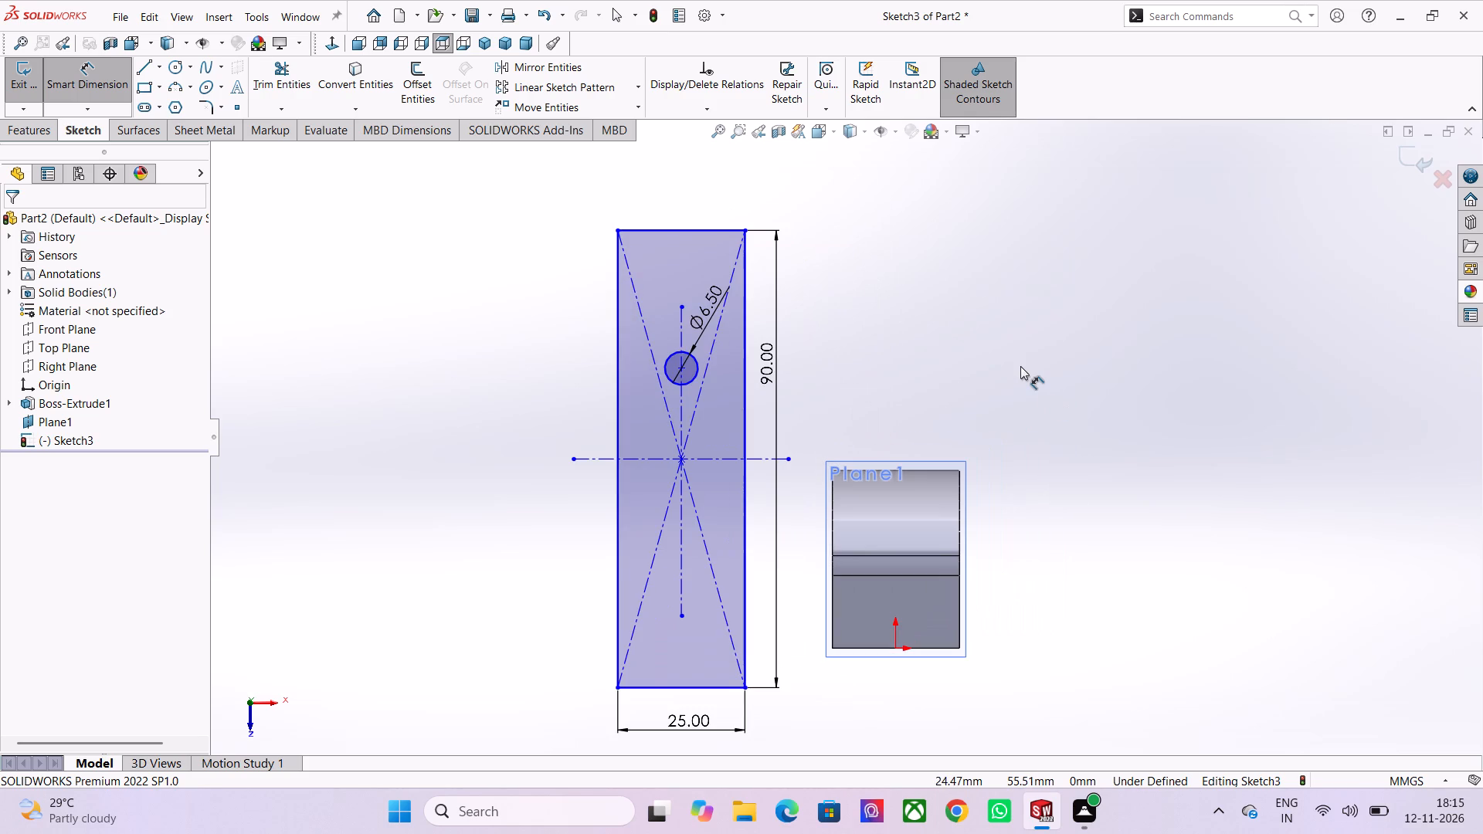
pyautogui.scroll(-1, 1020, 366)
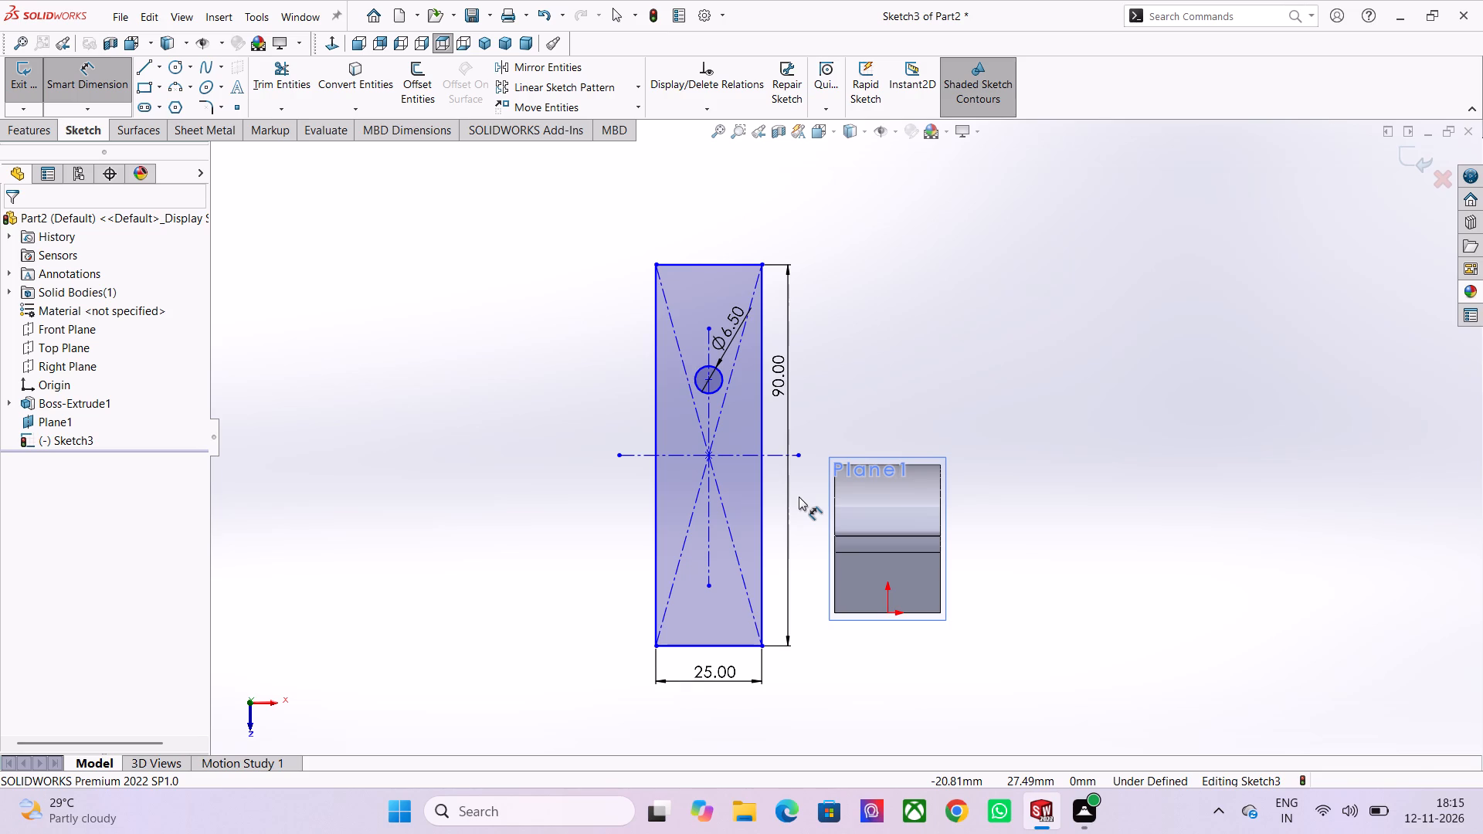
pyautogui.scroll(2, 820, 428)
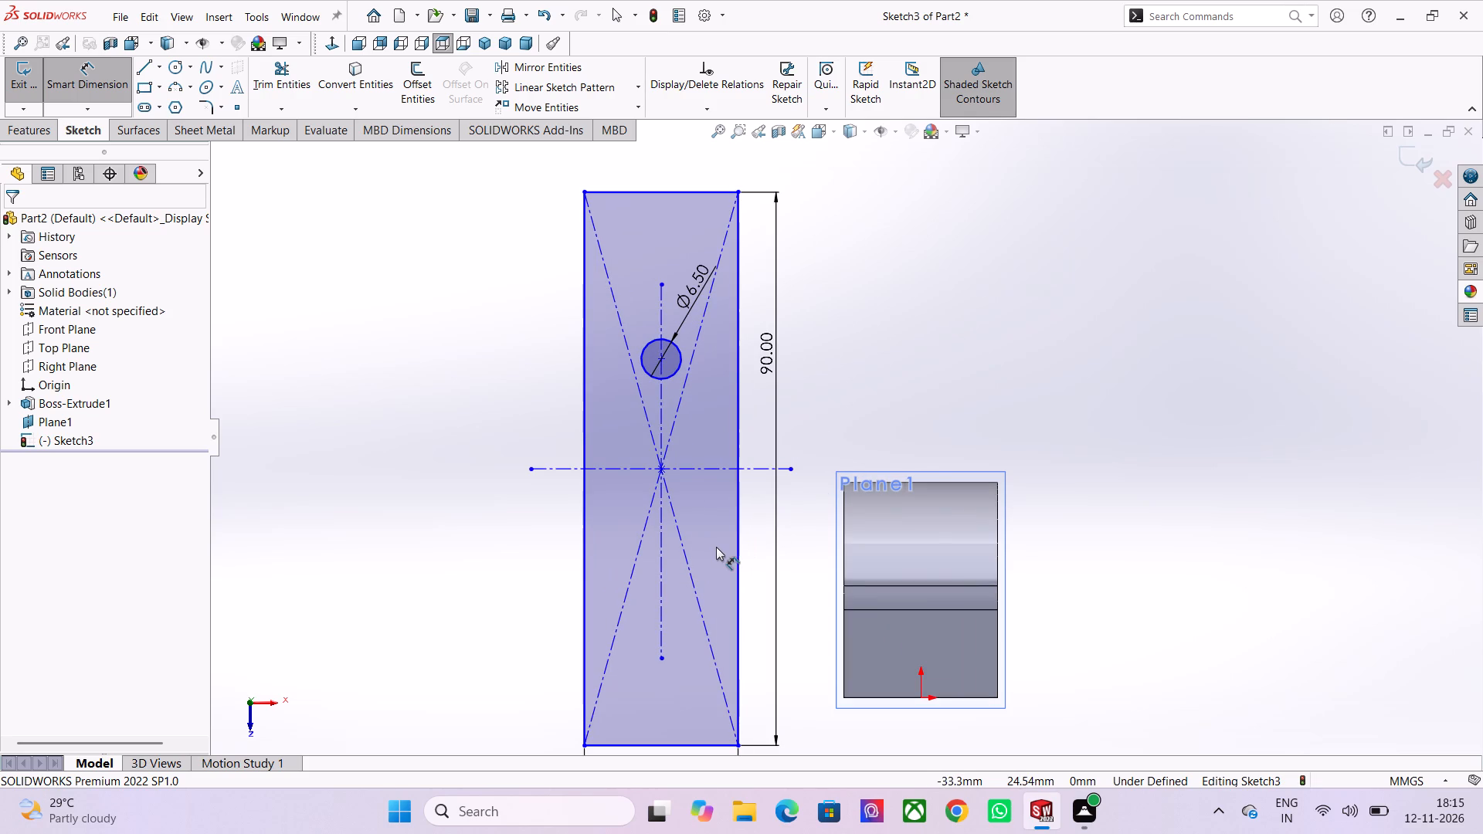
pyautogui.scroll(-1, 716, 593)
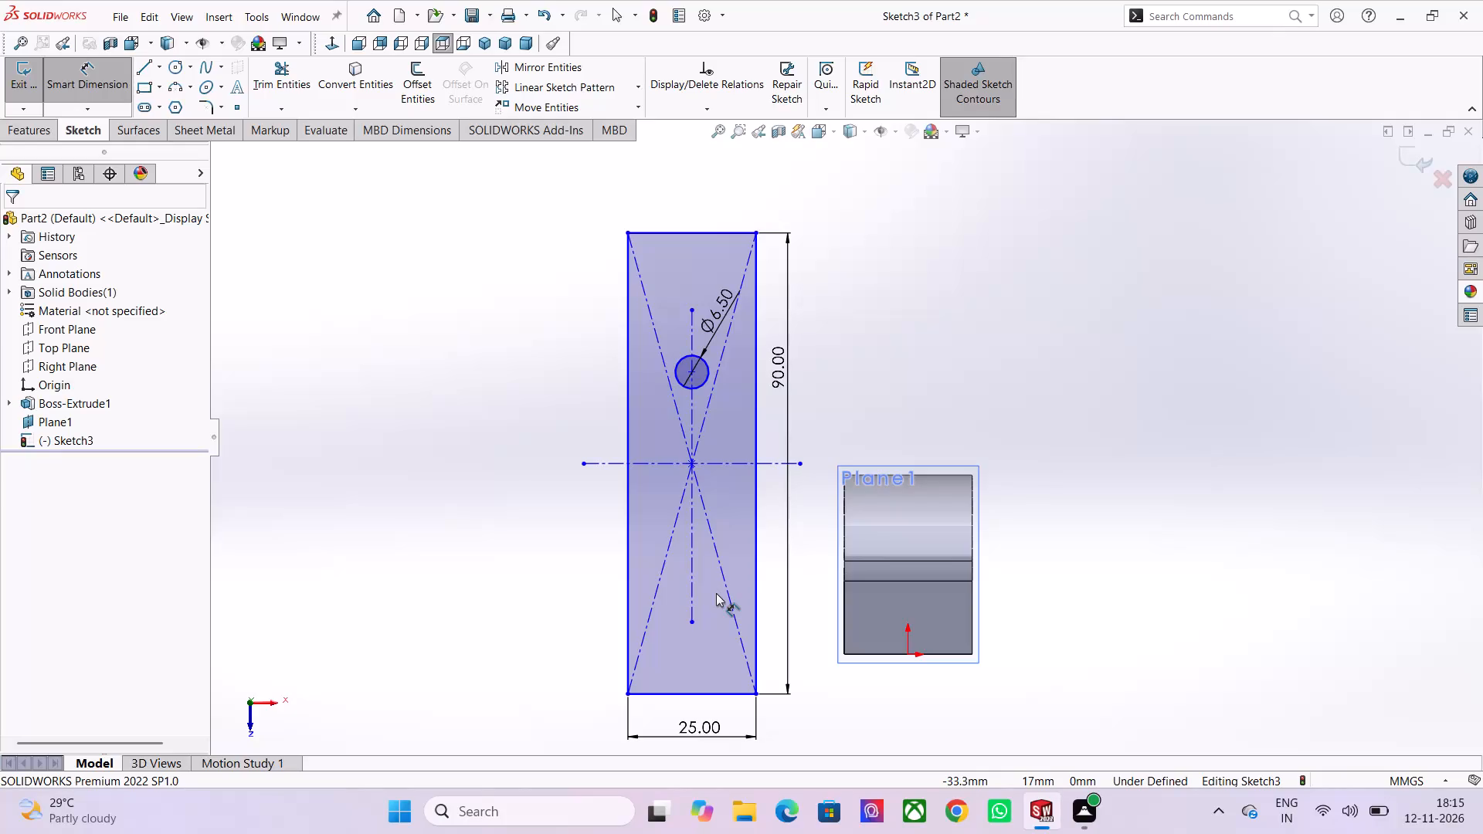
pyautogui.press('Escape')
# Undo the last four sketch edits, back through the base rectangle's 90 mm length and its 25 mm width dimension.
pyautogui.hotkey('ctrl', 'z')
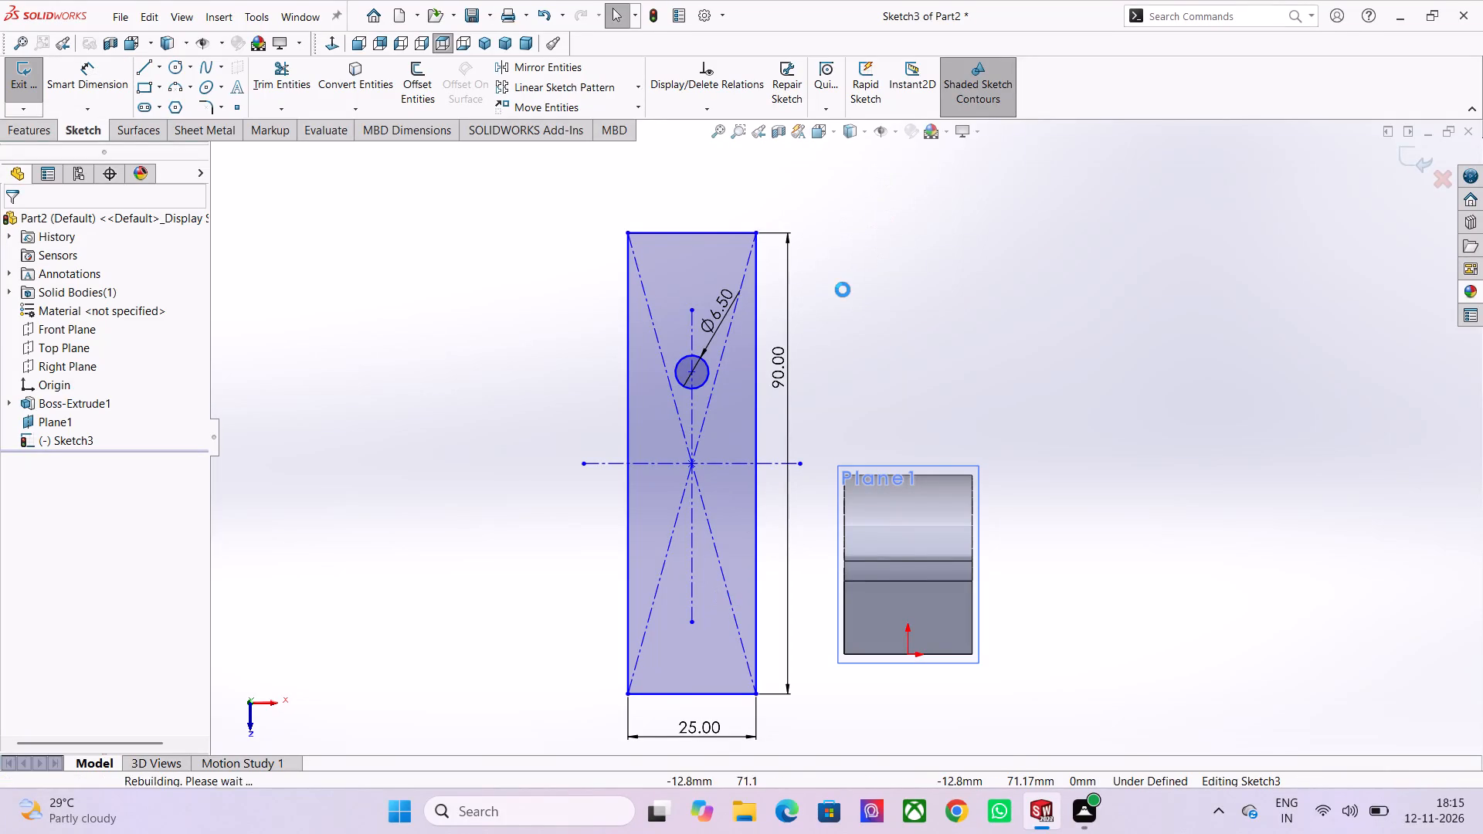
pyautogui.hotkey('ctrl', 'z')
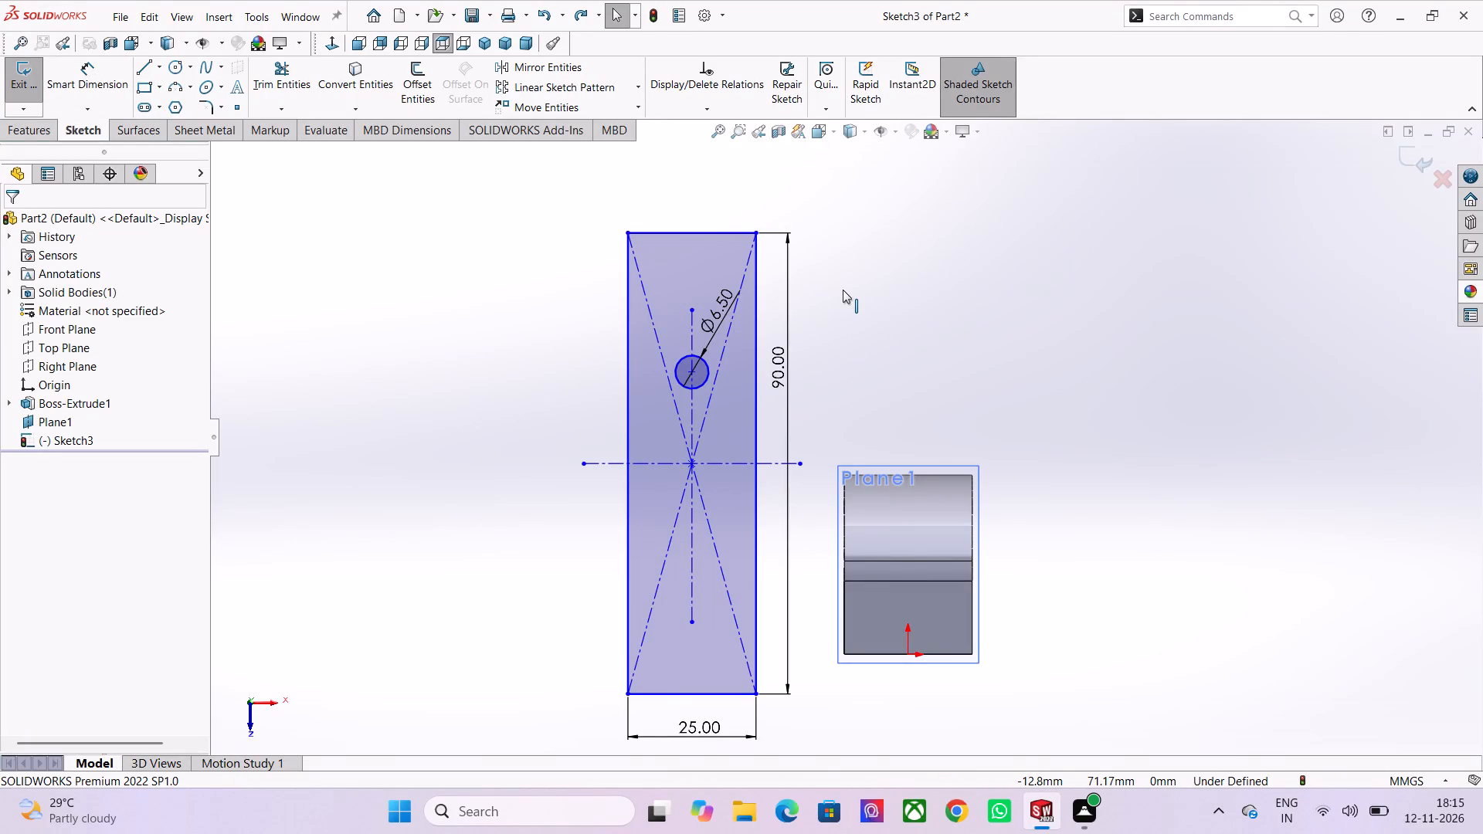
pyautogui.hotkey('ctrl', 'z')
pyautogui.hotkey('ctrl', 'z')
pyautogui.scroll(-1, 843, 290)
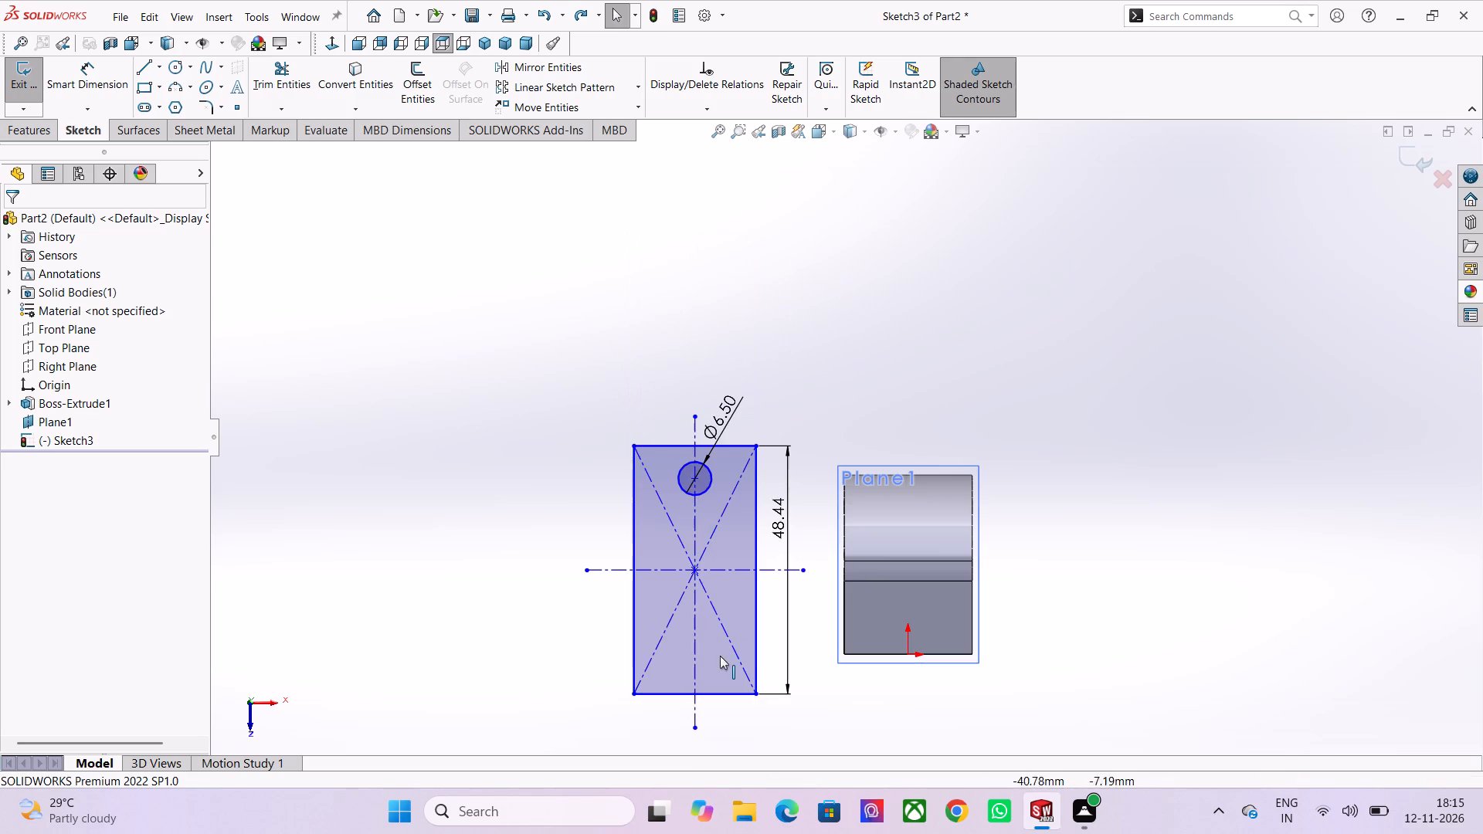
pyautogui.scroll(1, 789, 527)
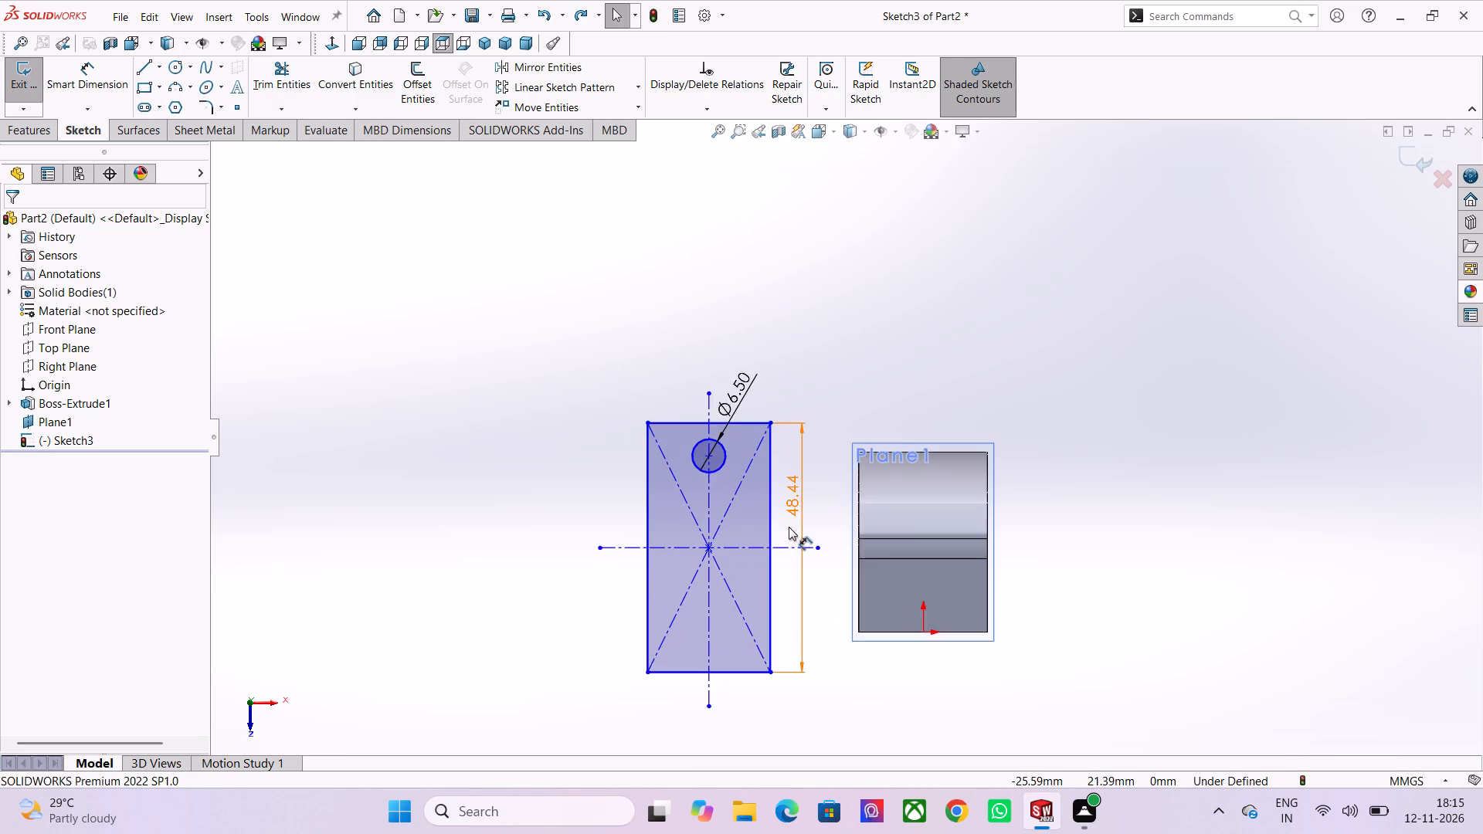
pyautogui.scroll(1, 789, 527)
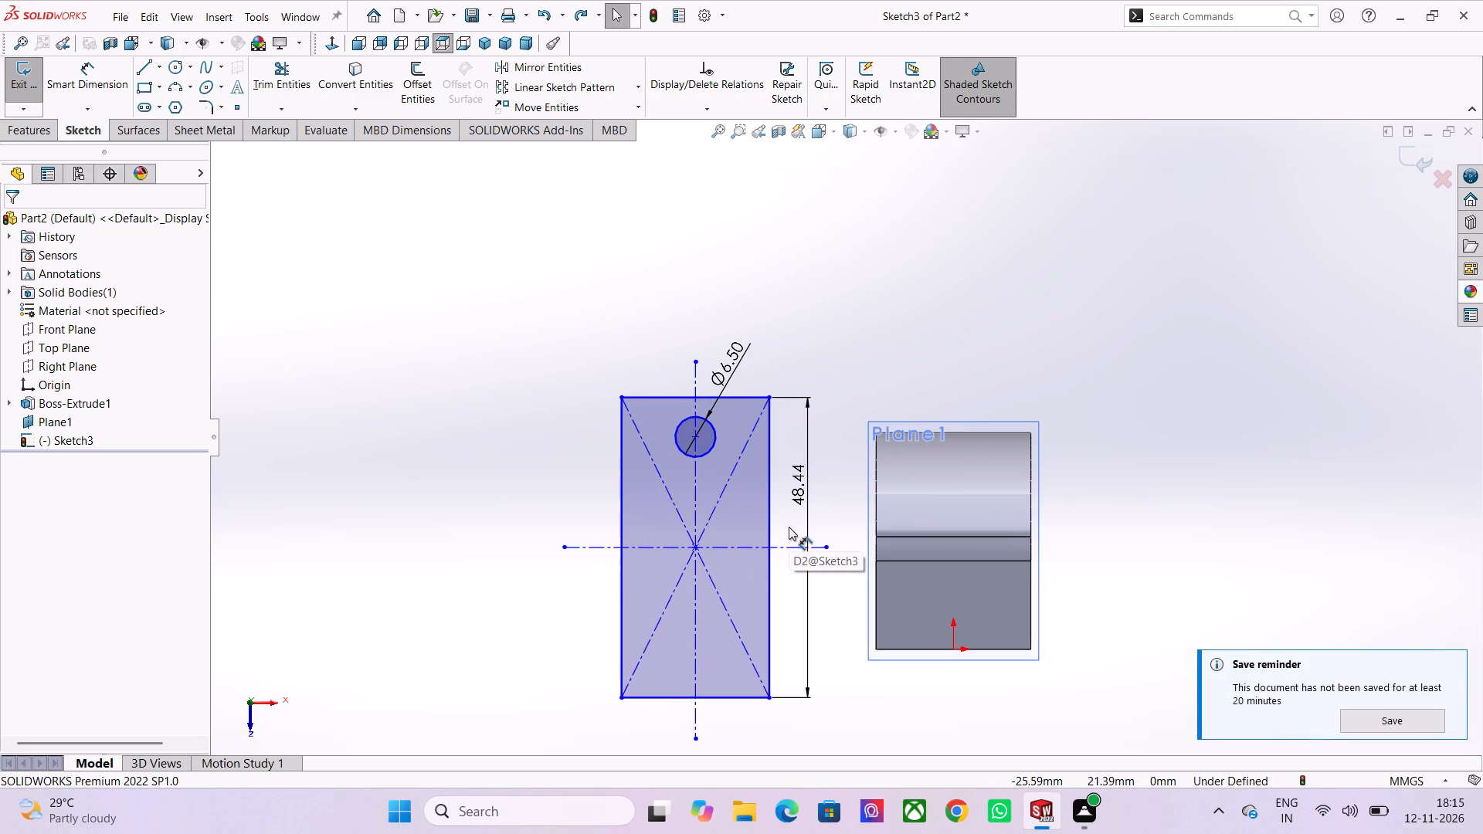
# Set the base rectangle's long vertical side to 90 mm.
pyautogui.scroll(-1, 776, 534)
pyautogui.scroll(2, 775, 546)
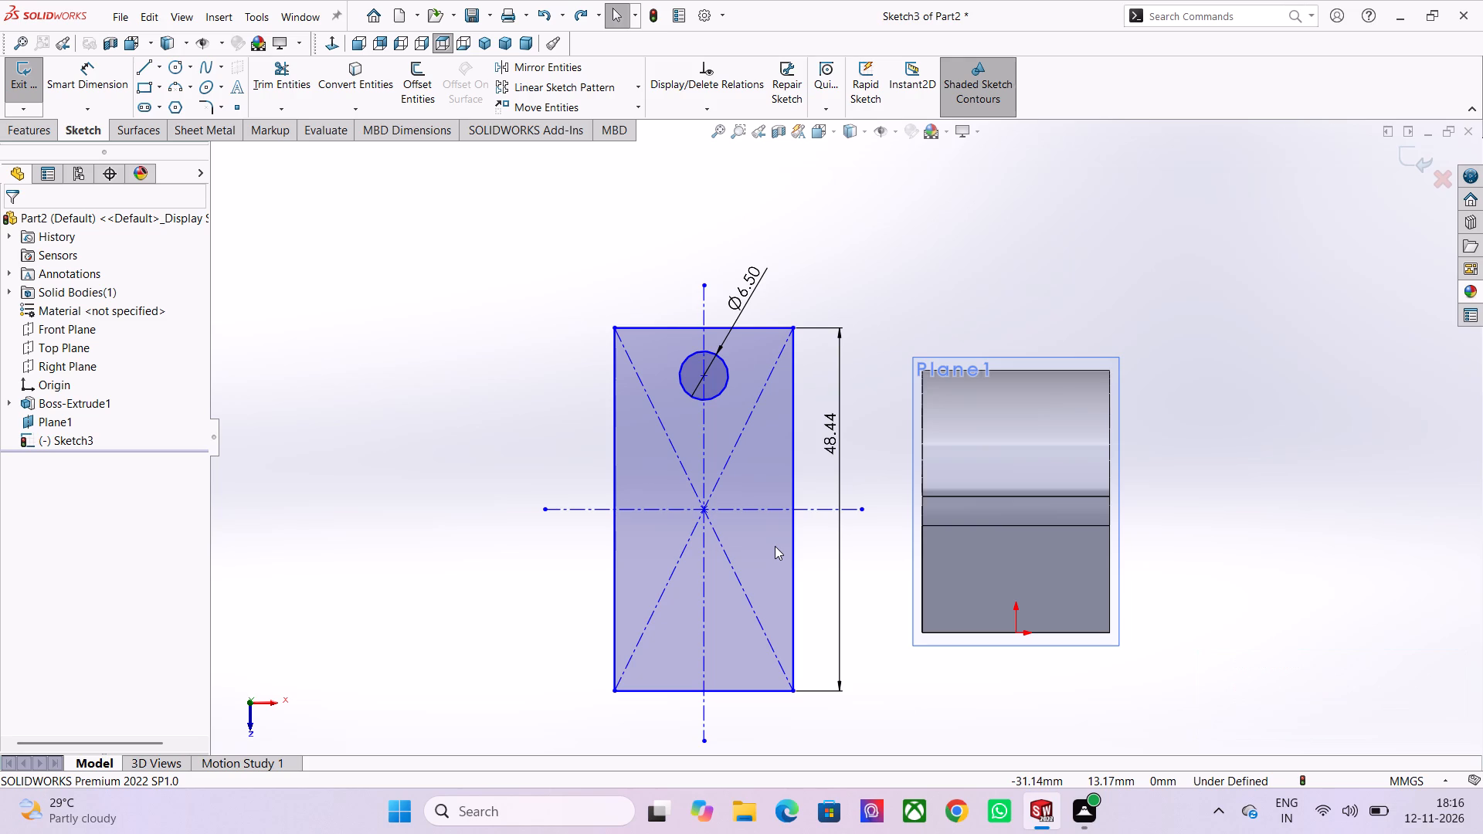
pyautogui.scroll(1, 775, 546)
pyautogui.scroll(-2, 775, 546)
pyautogui.scroll(1, 775, 546)
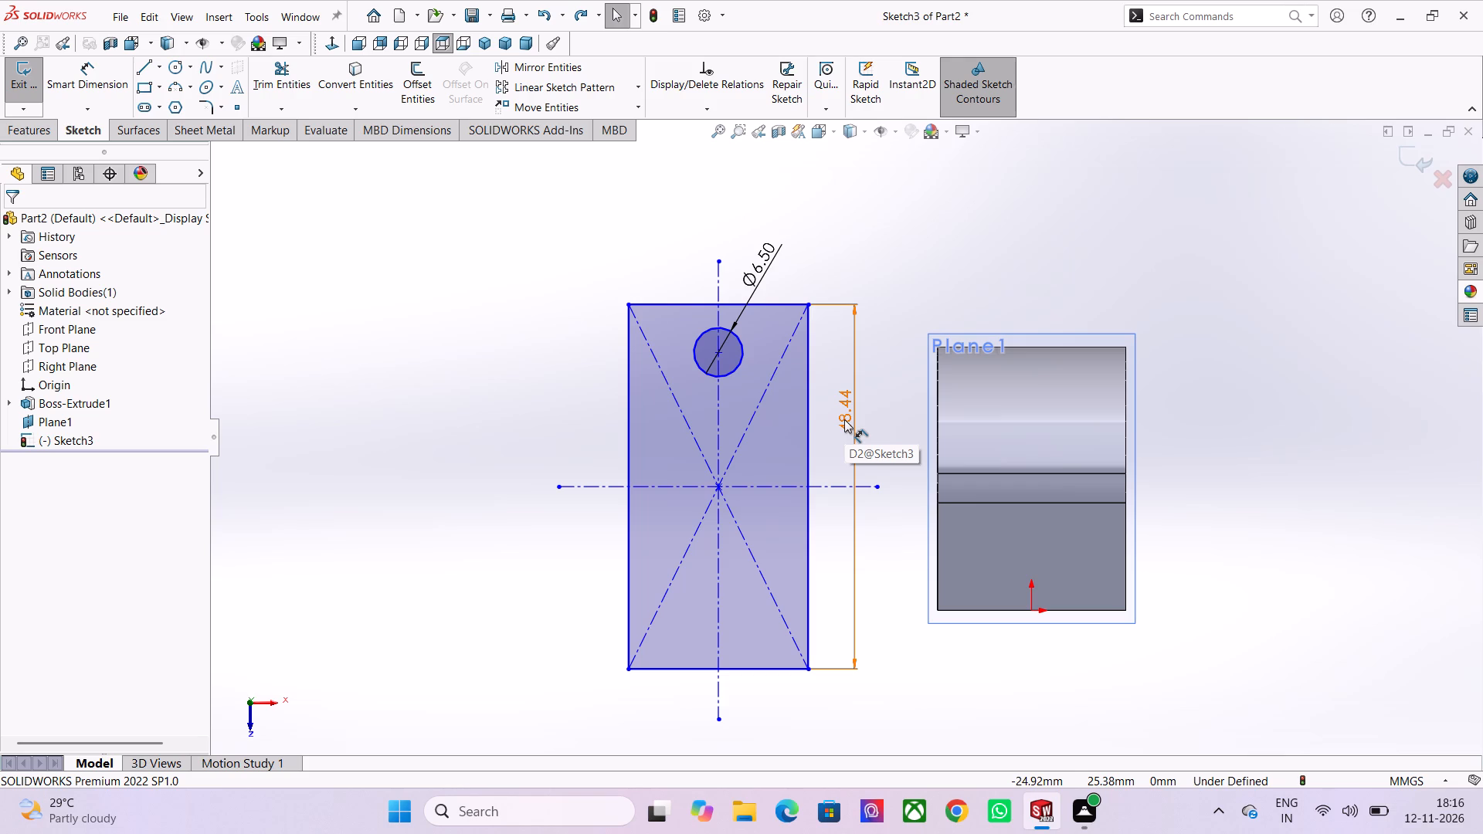
pyautogui.doubleClick(851, 417)
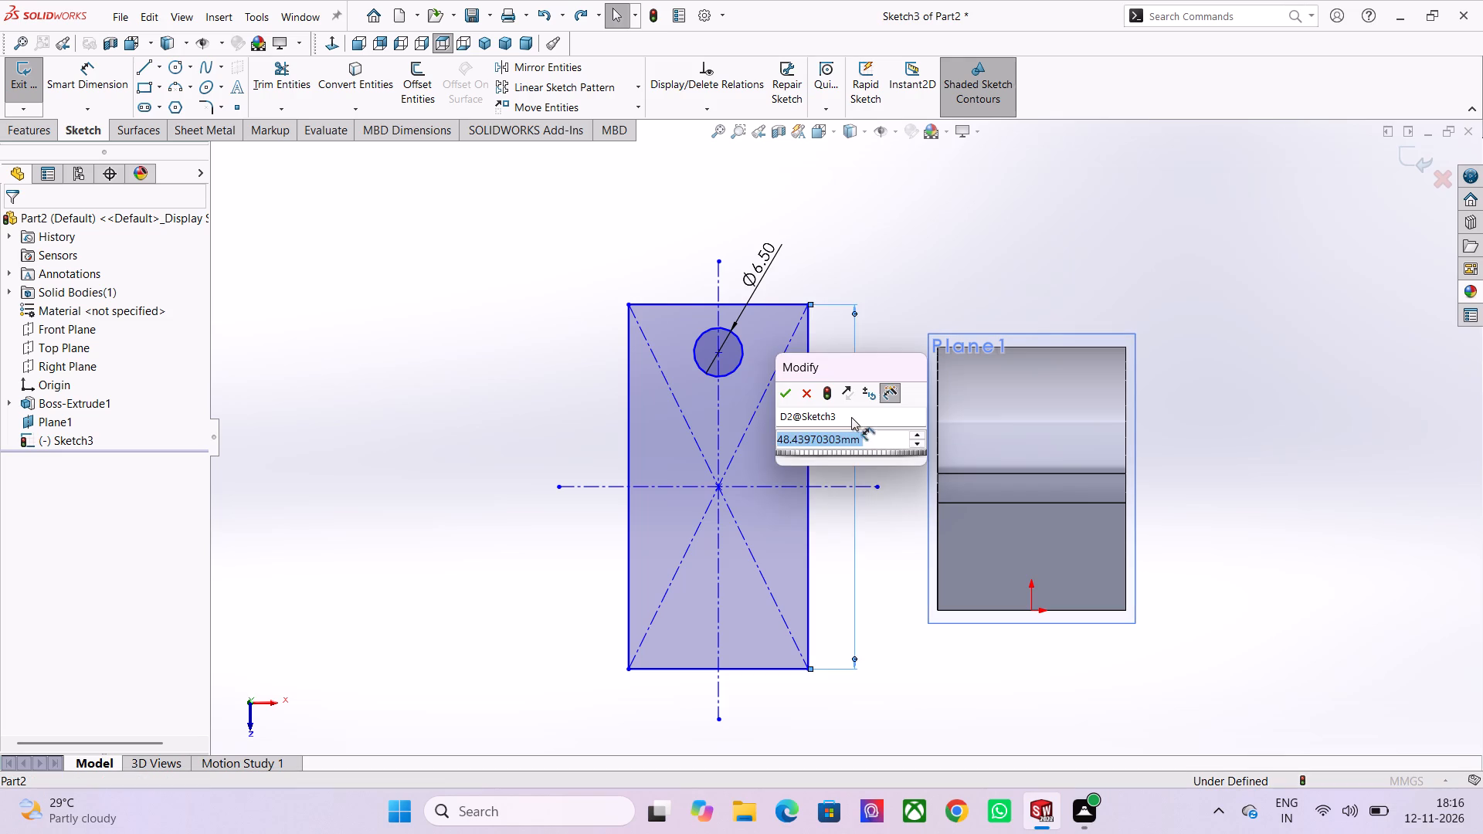
pyautogui.write('90')
pyautogui.press('Return')
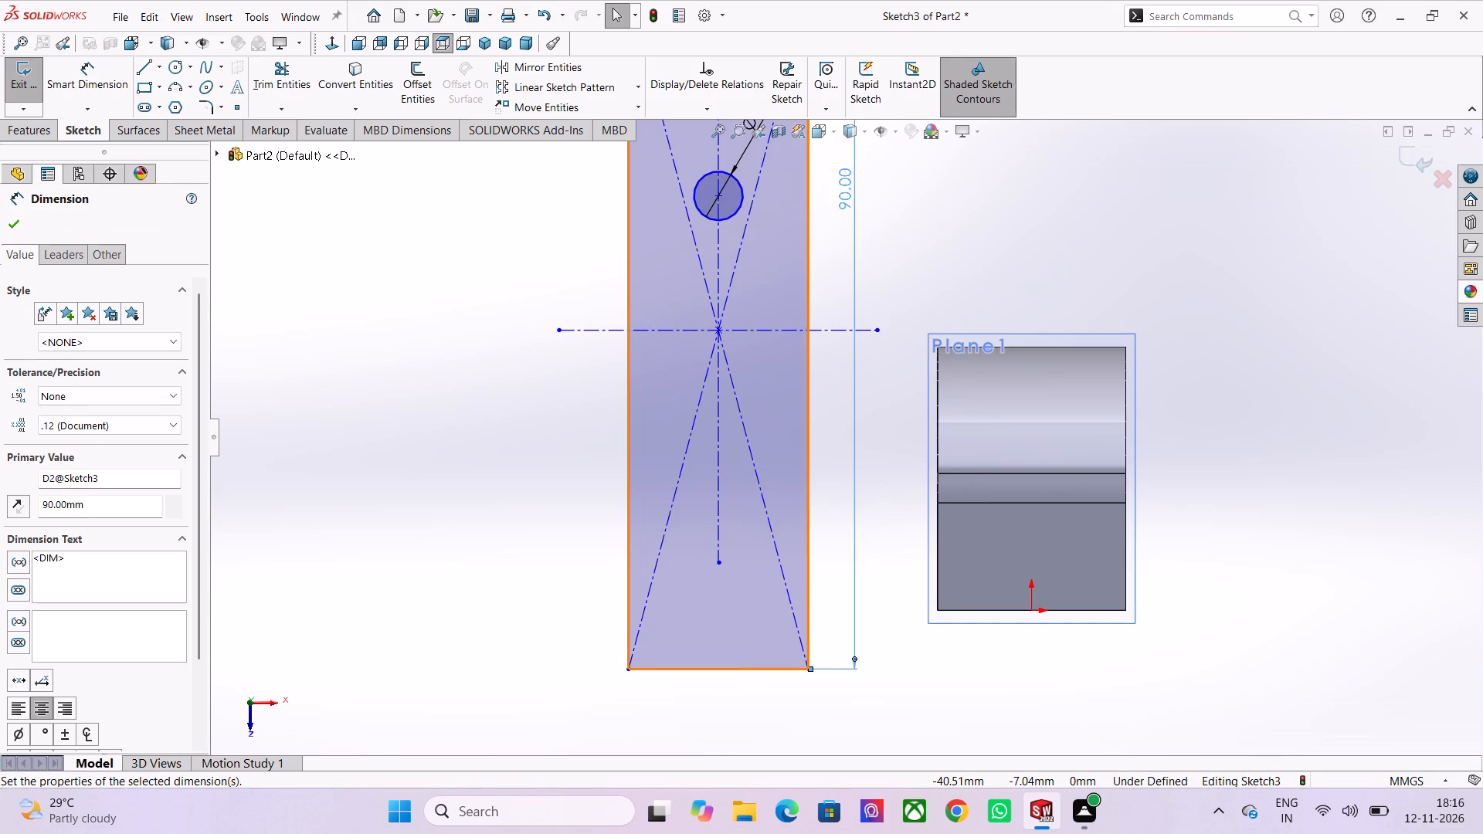
# Dimension the base rectangle's lower short edge at 25 mm.
pyautogui.click(80, 92)
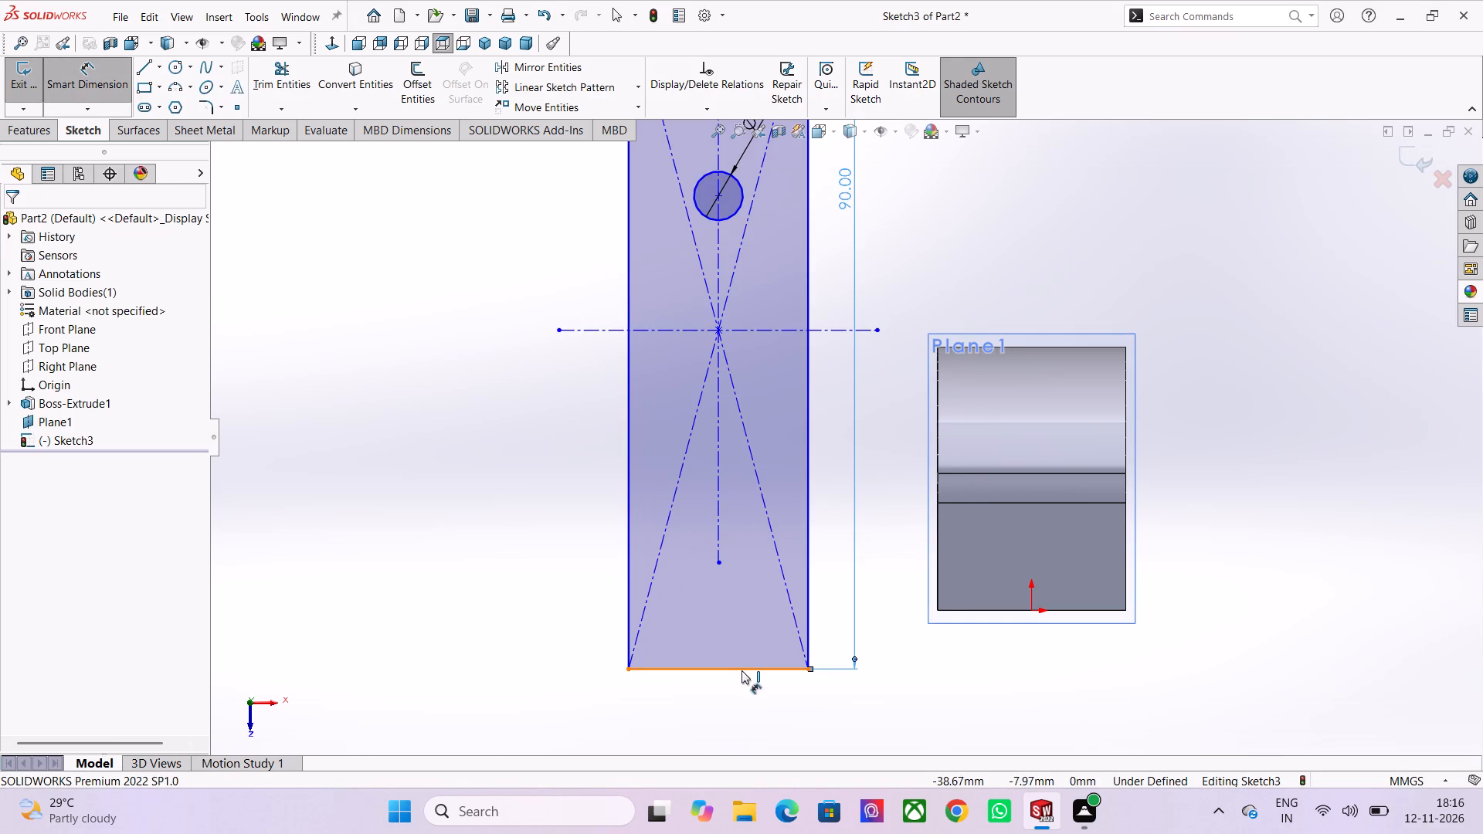
pyautogui.click(741, 671)
pyautogui.click(749, 707)
pyautogui.write('25')
pyautogui.press('Return')
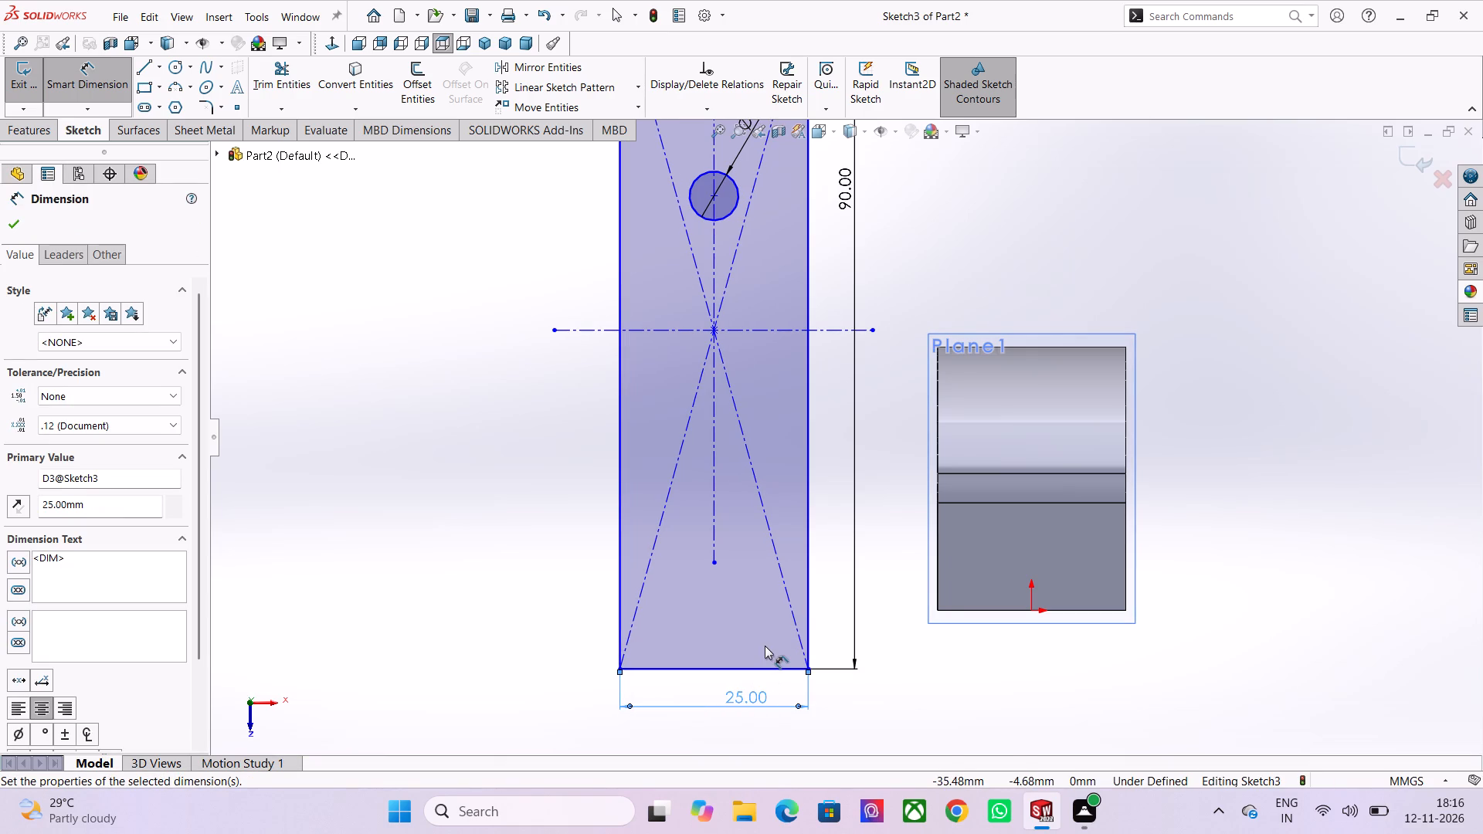
# Mirror the 6.5 mm circle about the rectangle's horizontal centerline, keeping the original as a copy.
pyautogui.scroll(-1, 789, 576)
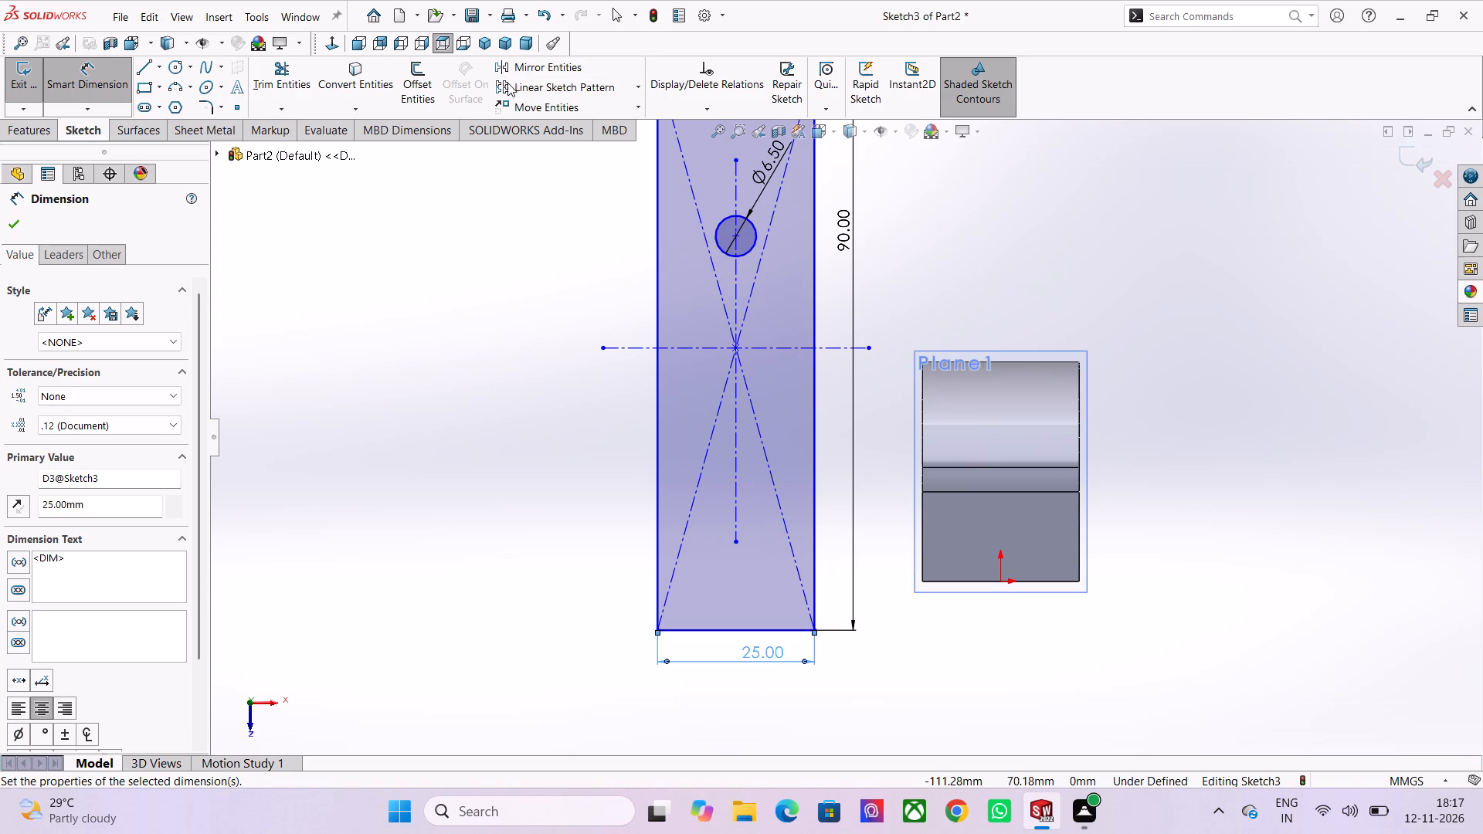
pyautogui.click(528, 66)
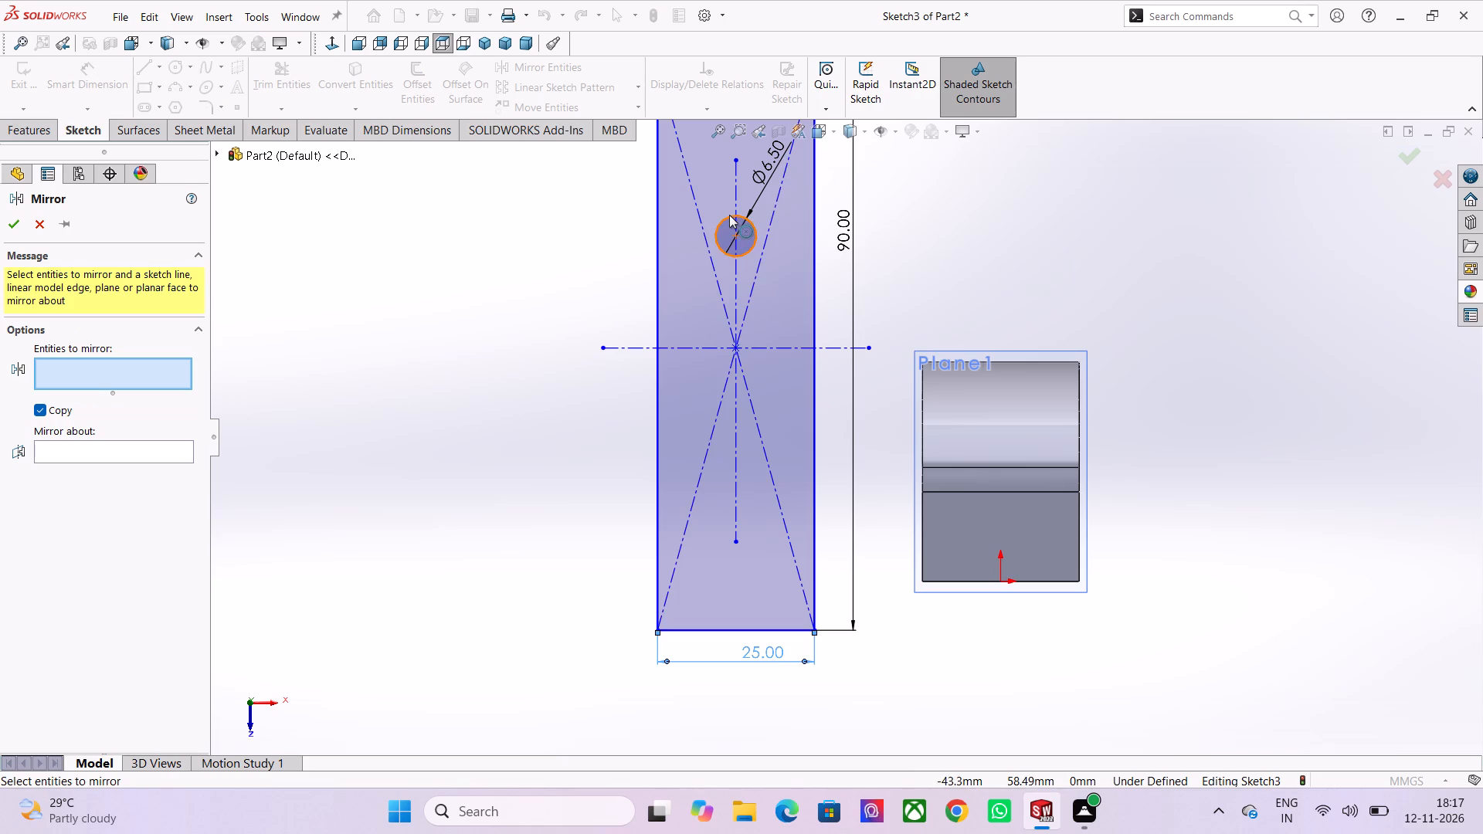
pyautogui.click(729, 215)
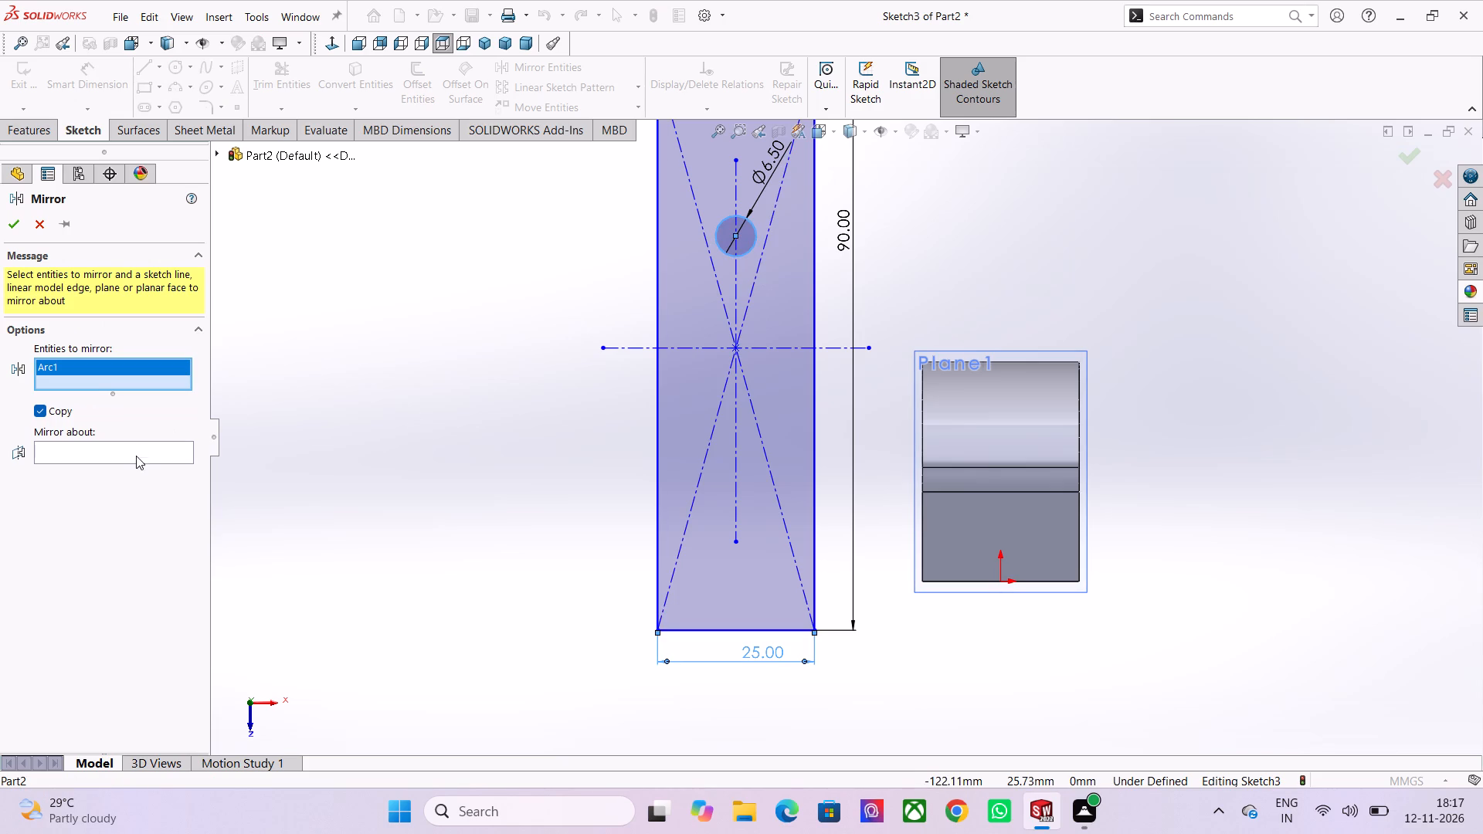
pyautogui.click(133, 459)
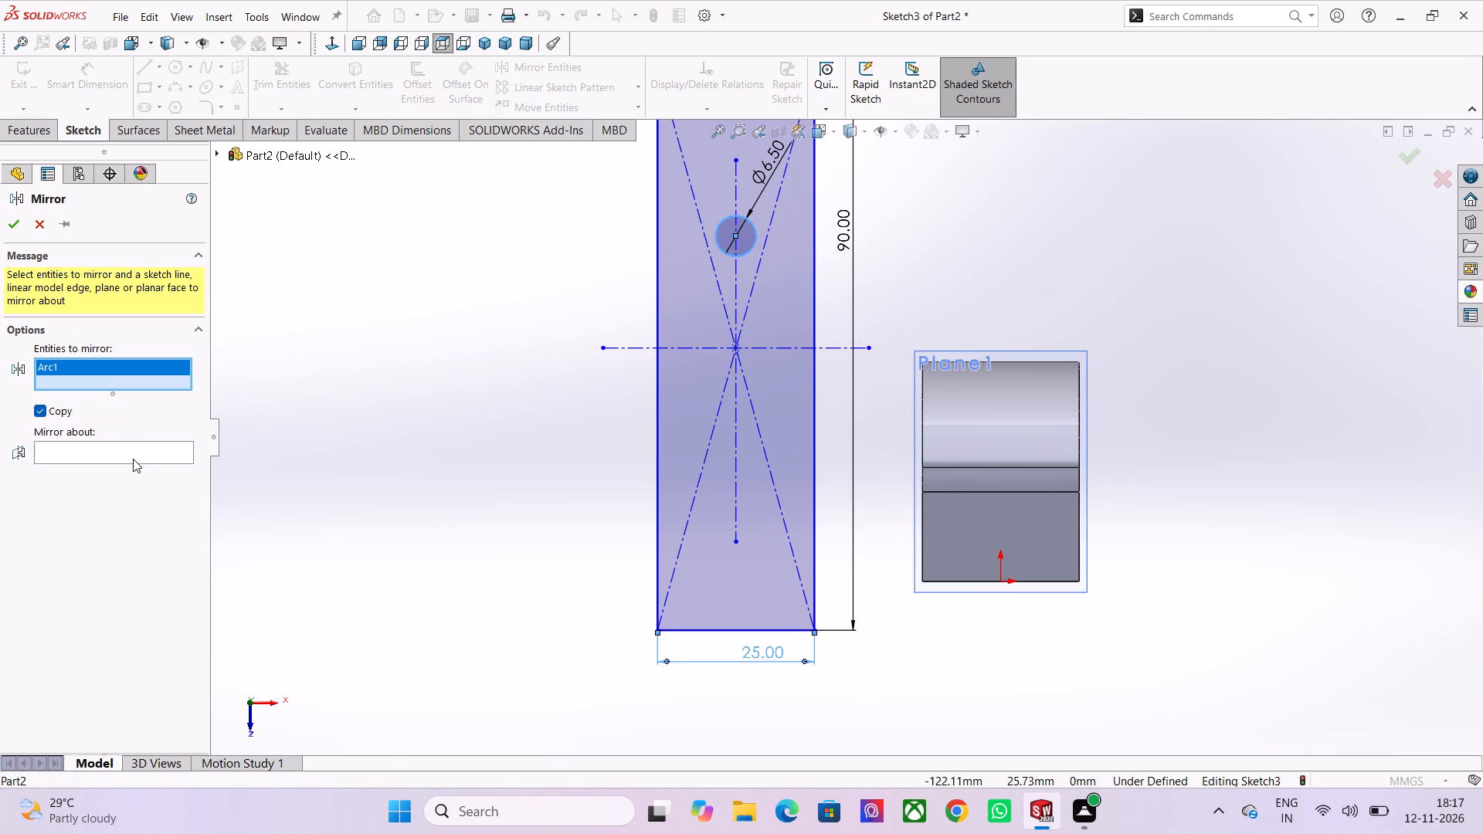
pyautogui.click(137, 444)
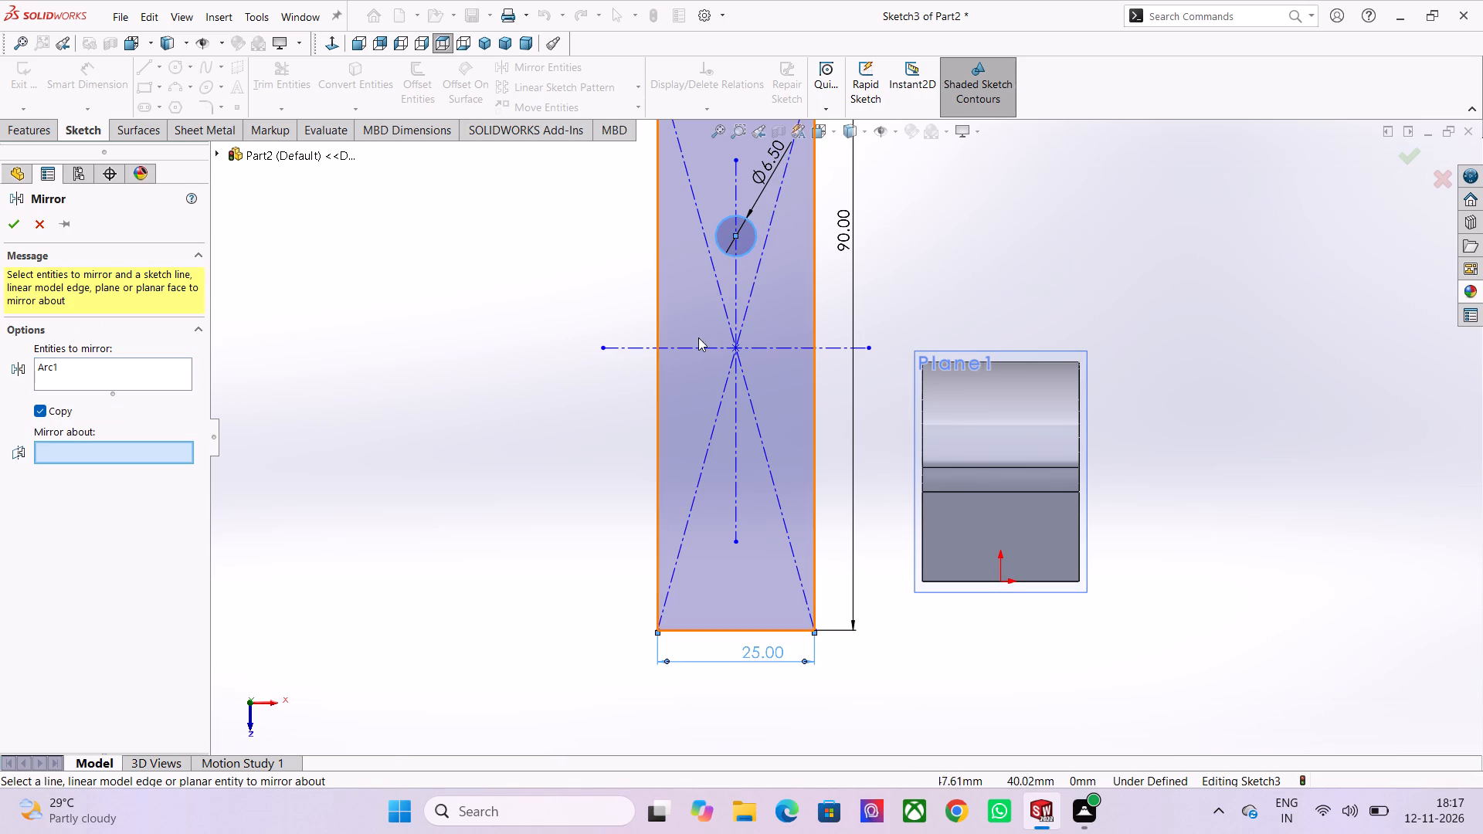
pyautogui.click(672, 349)
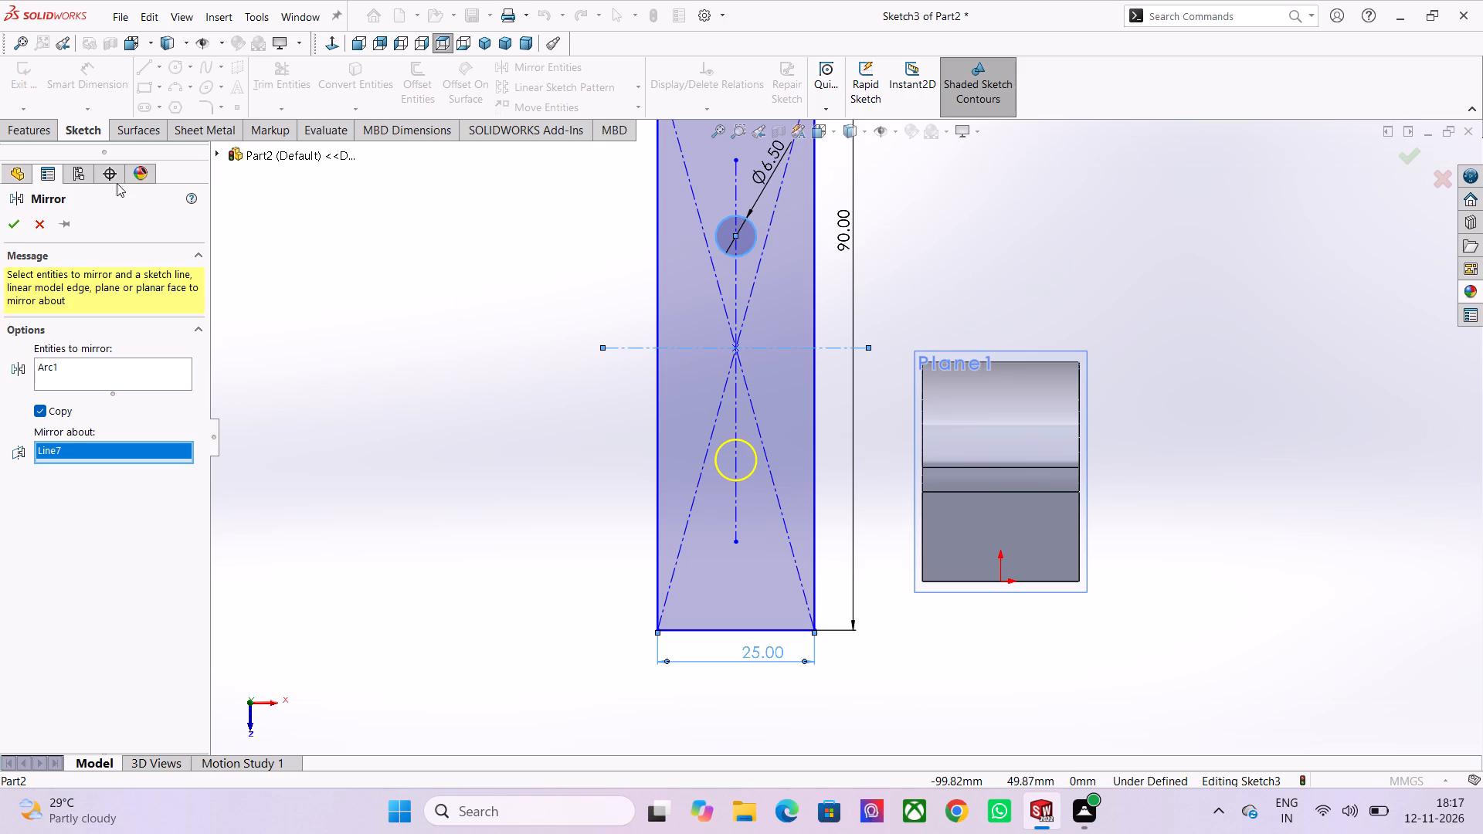
pyautogui.click(11, 222)
# Dimension the centre-to-centre distance between the two hole circles at 76.5 mm.
pyautogui.click(85, 84)
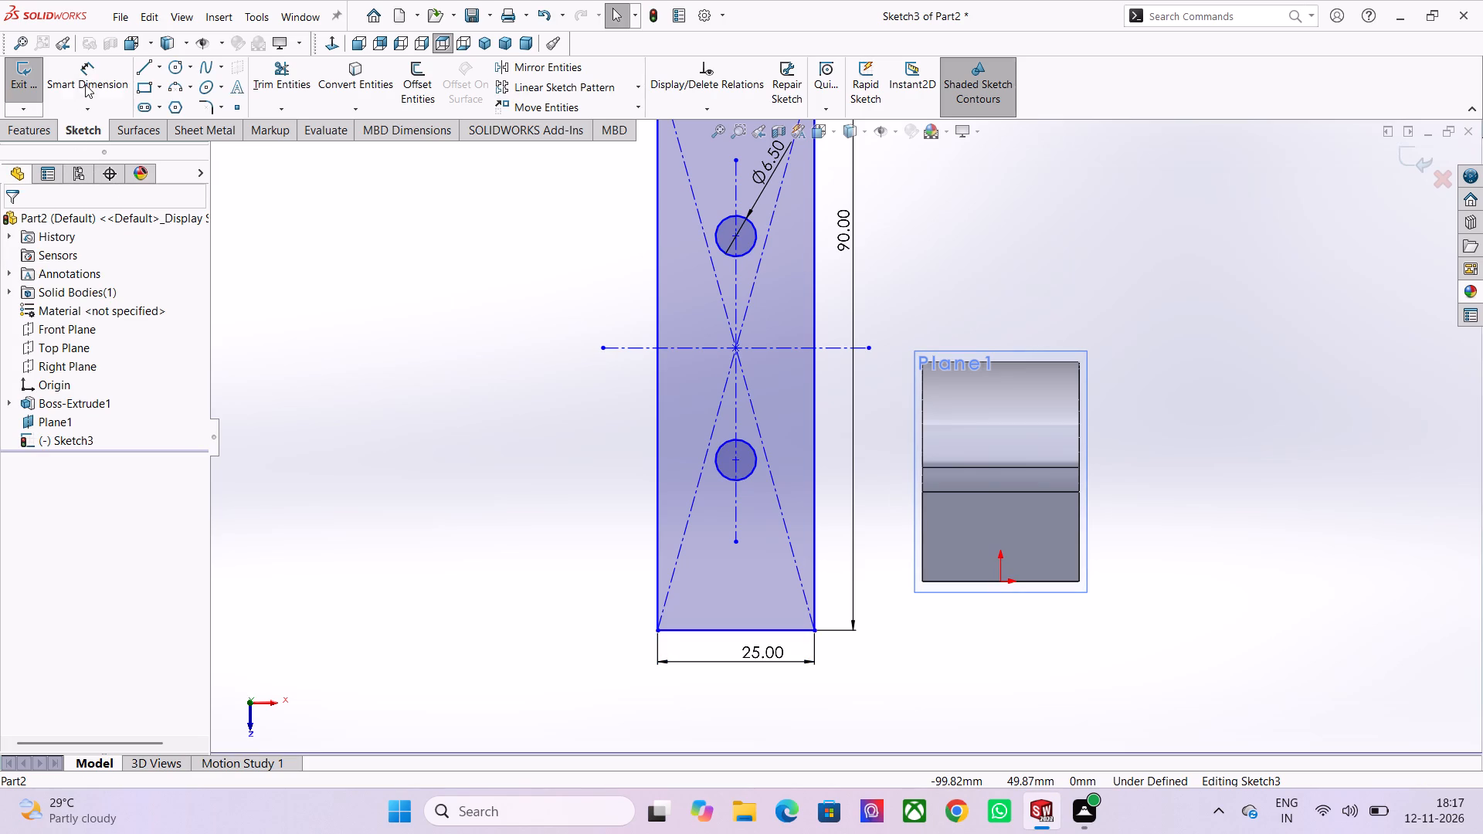
pyautogui.click(735, 234)
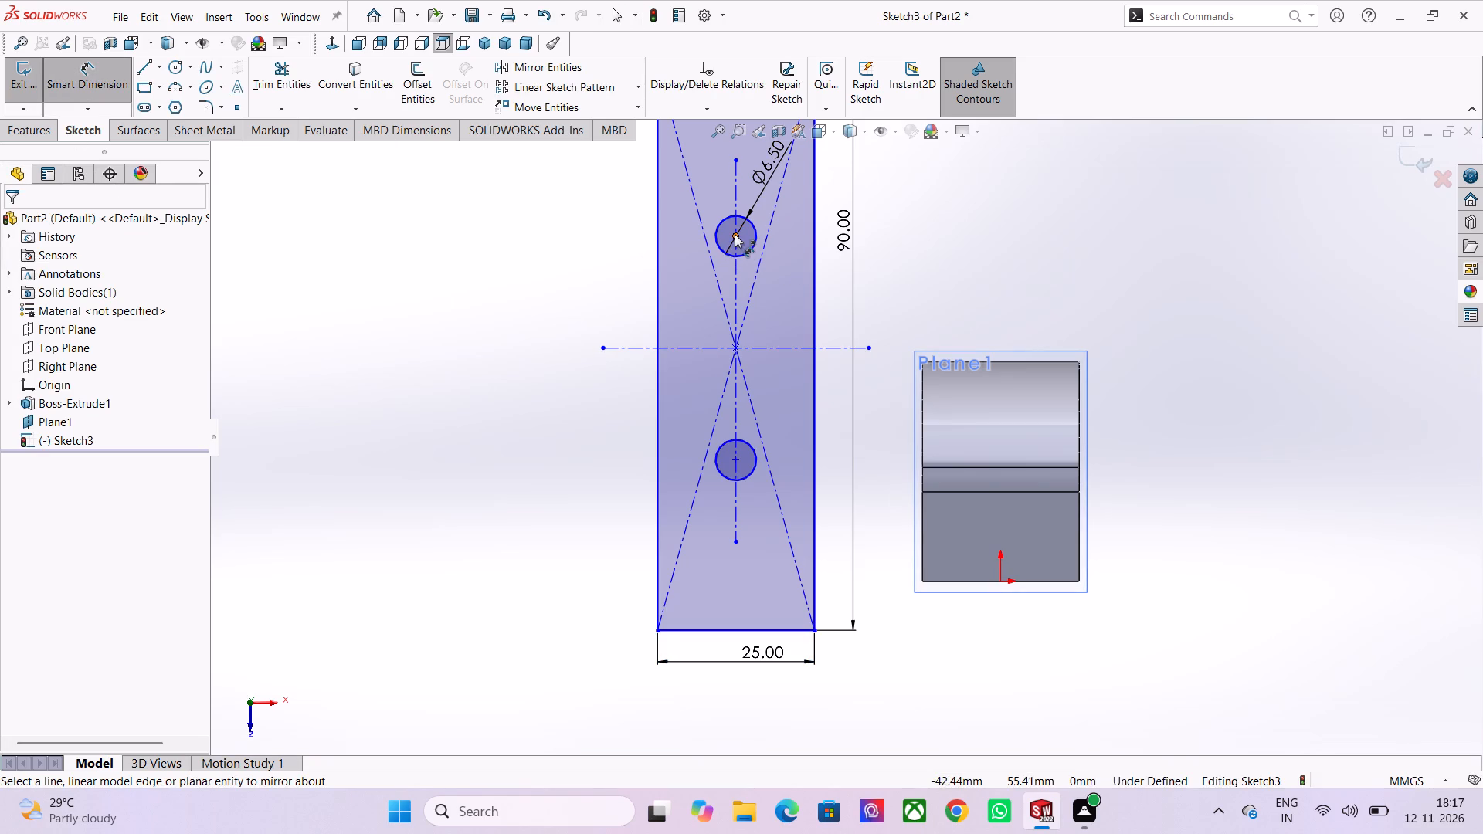
pyautogui.click(735, 461)
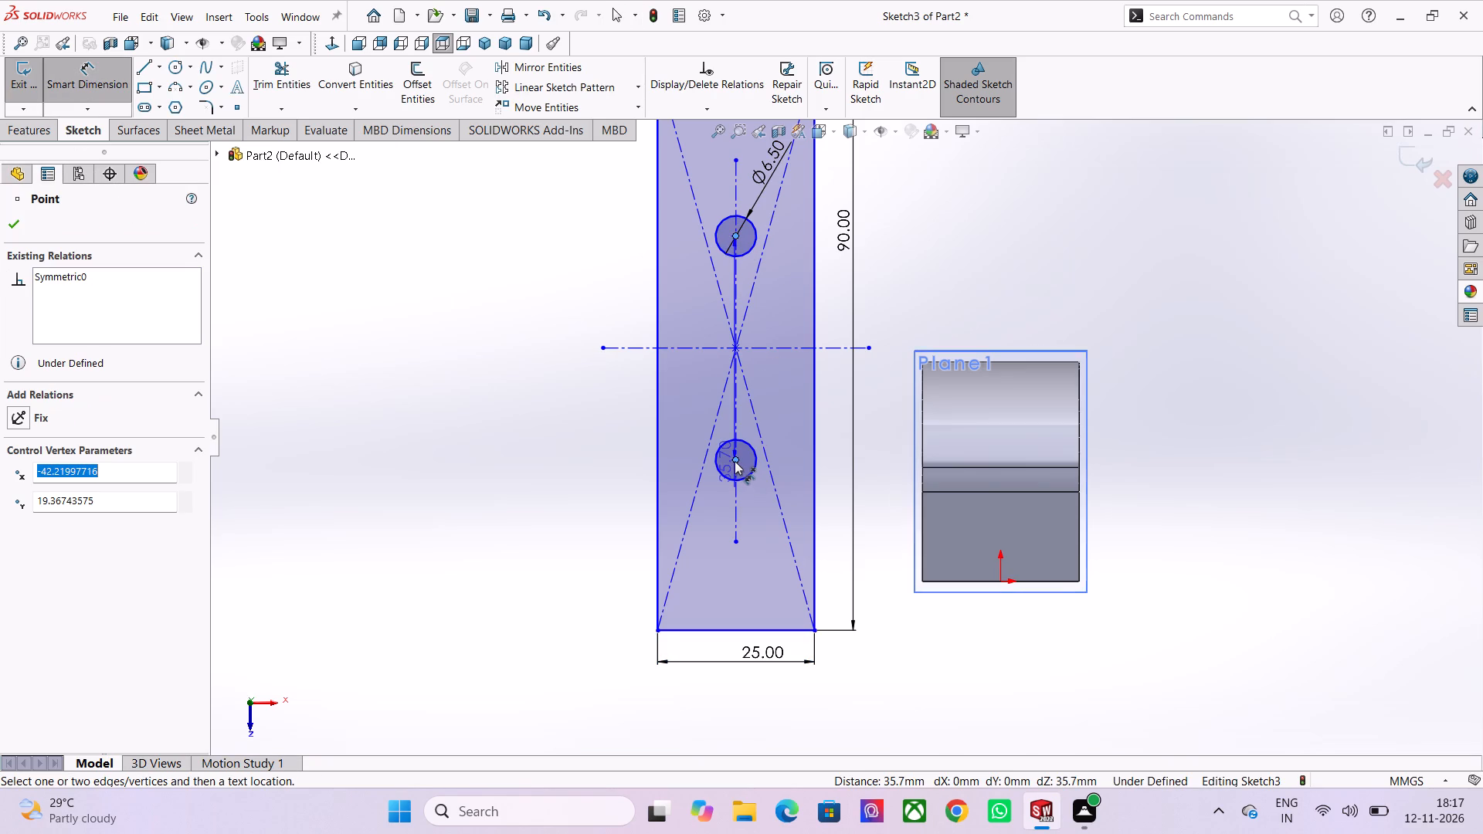
pyautogui.scroll(-2, 735, 461)
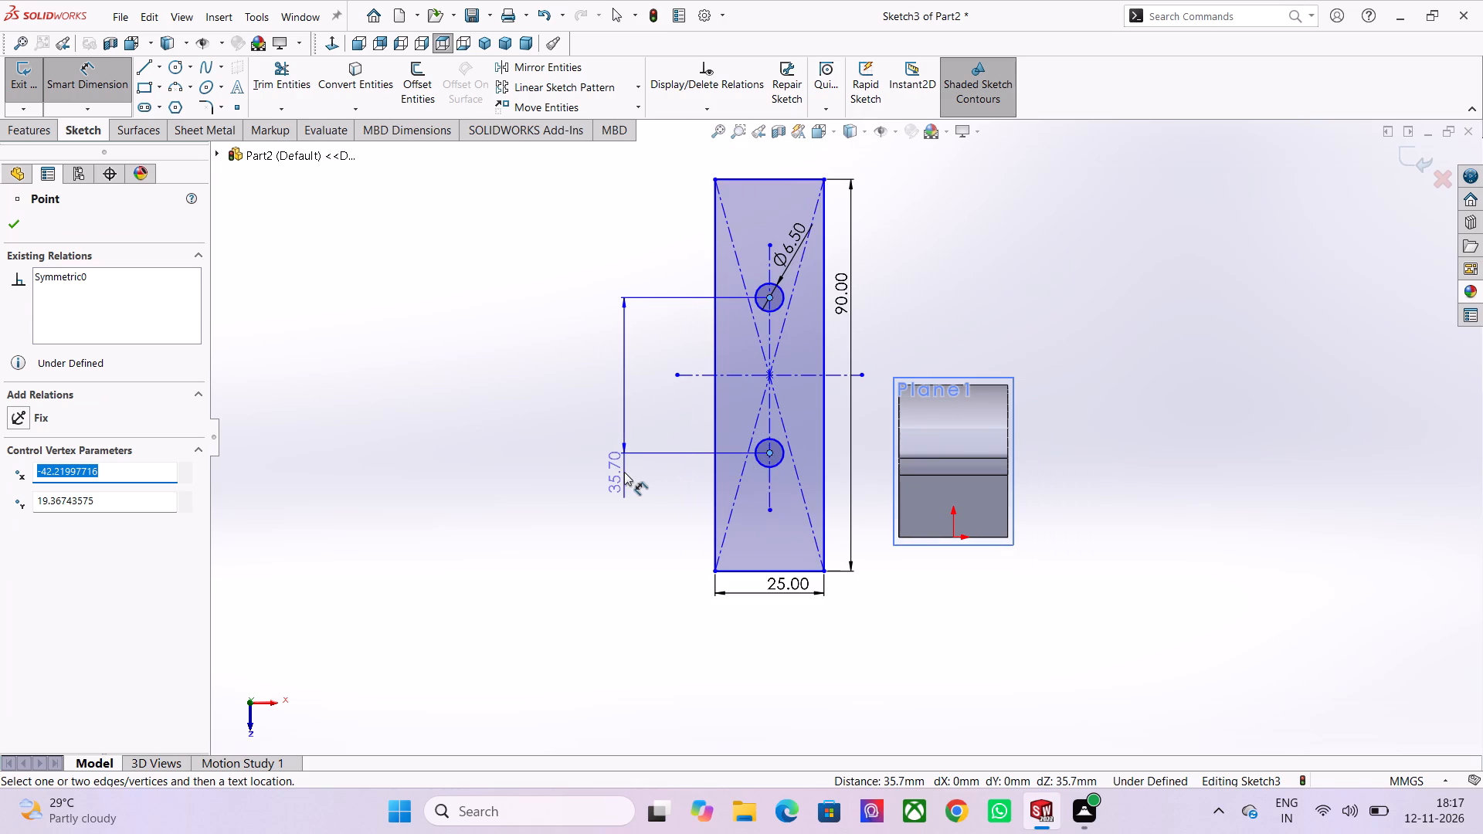
pyautogui.click(579, 412)
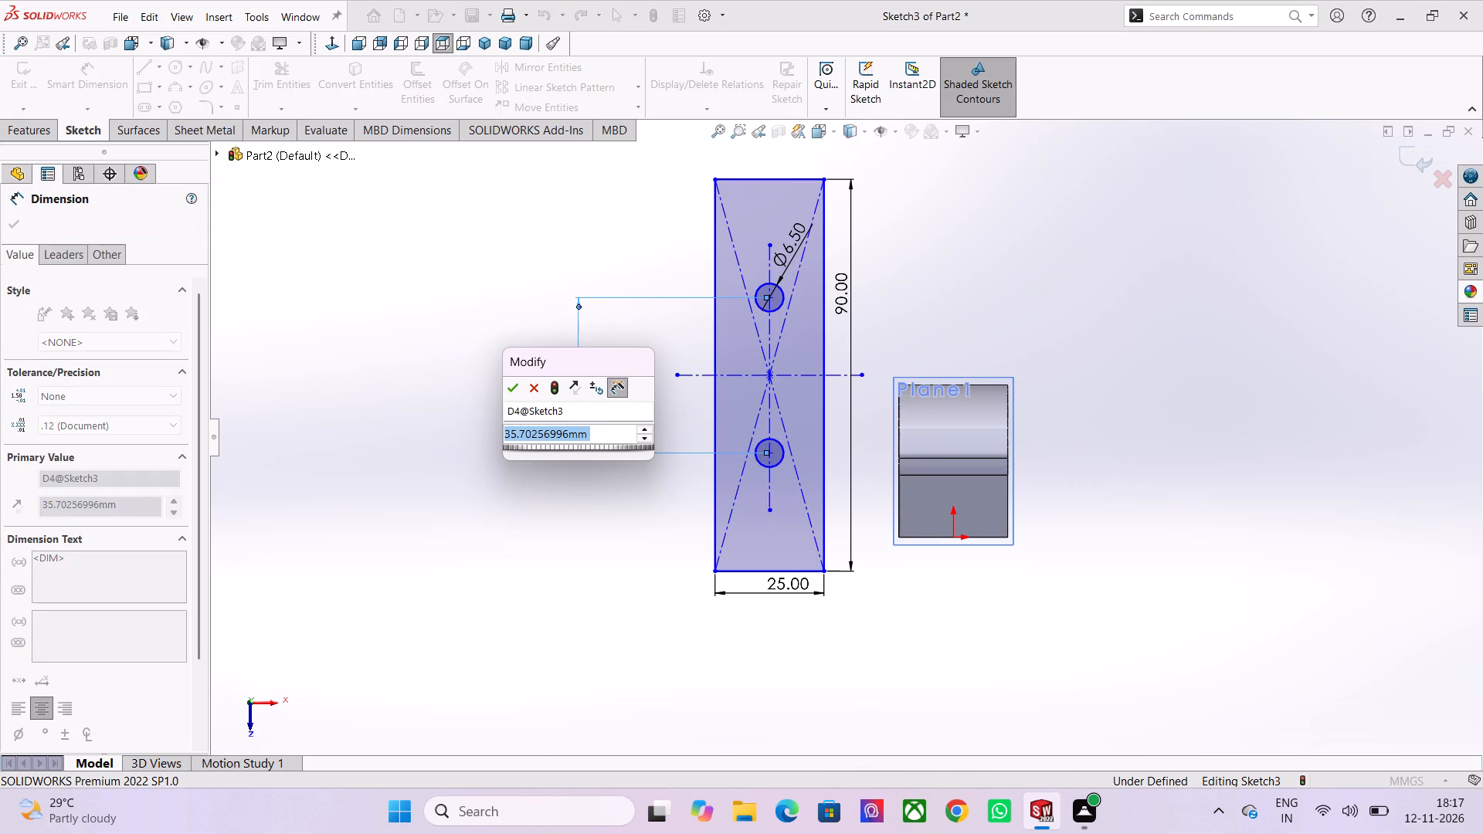
pyautogui.write('76.5')
pyautogui.press('Return')
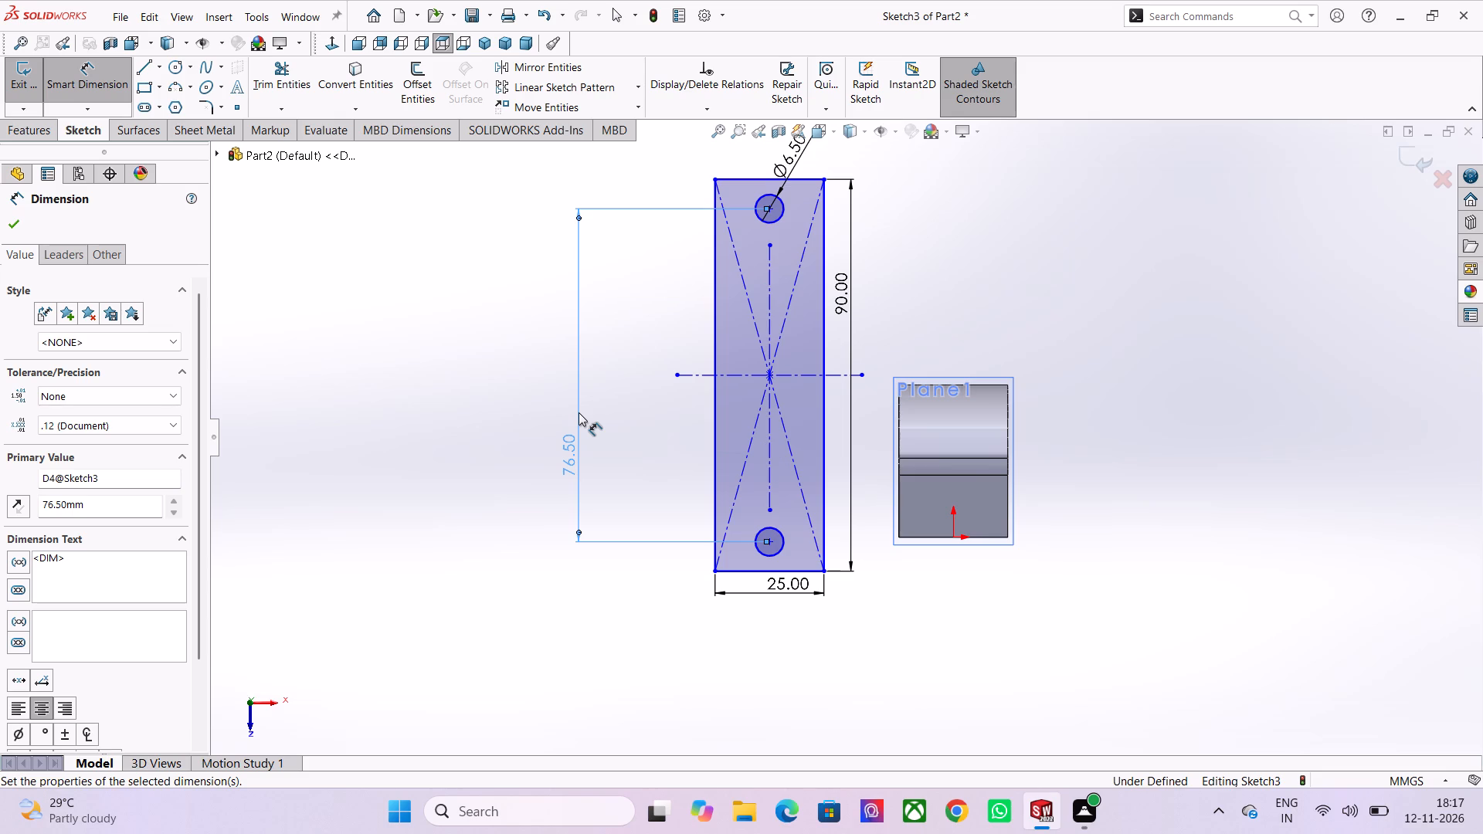
pyautogui.press('Escape')
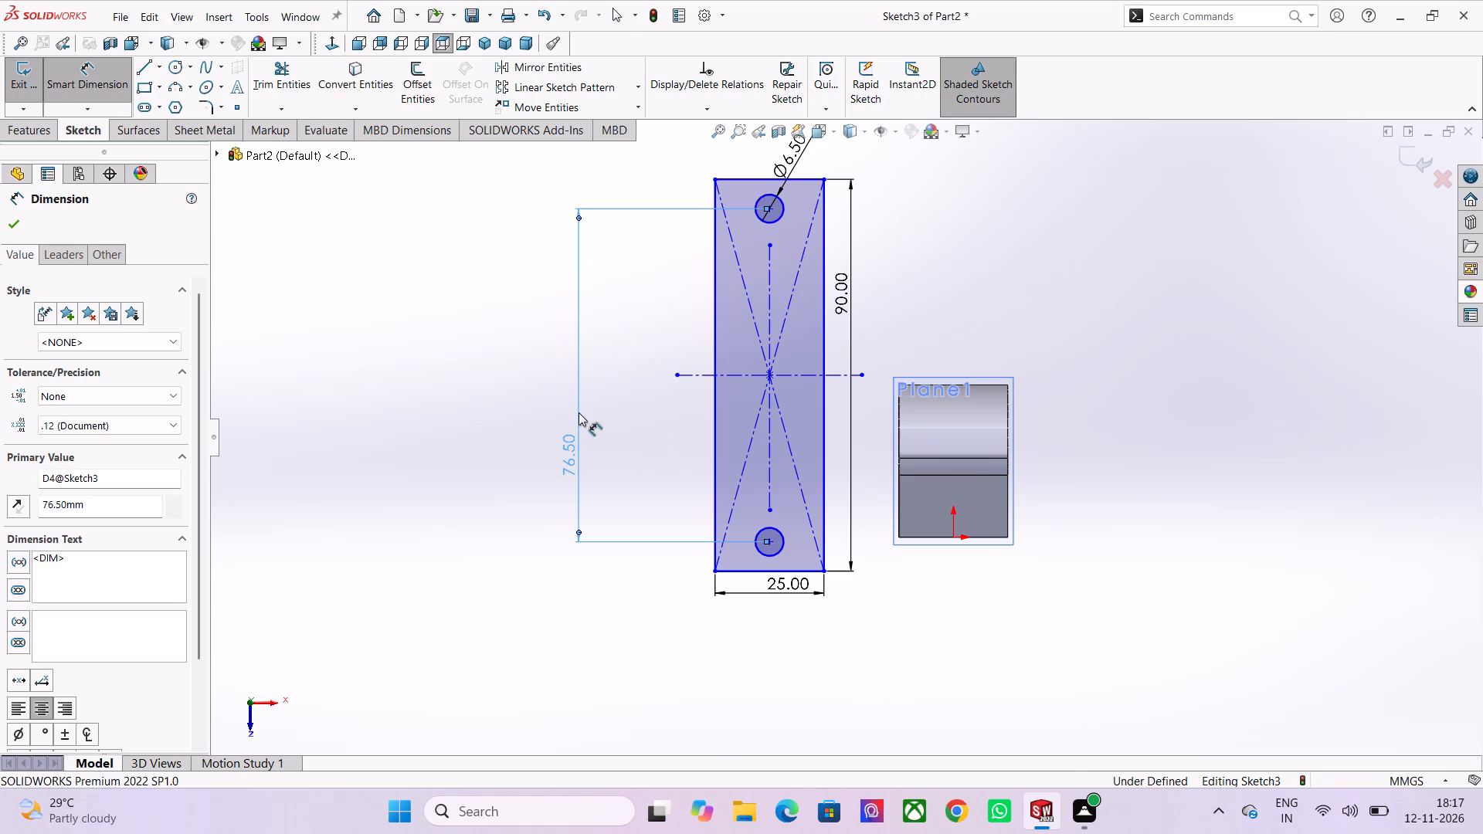
pyautogui.press('Escape')
# Move the base rectangle with its two holes over the C-shaped body, roughly aligning its long sides with the body's sides.
pyautogui.moveTo(728, 336); pyautogui.dragTo(830, 368)
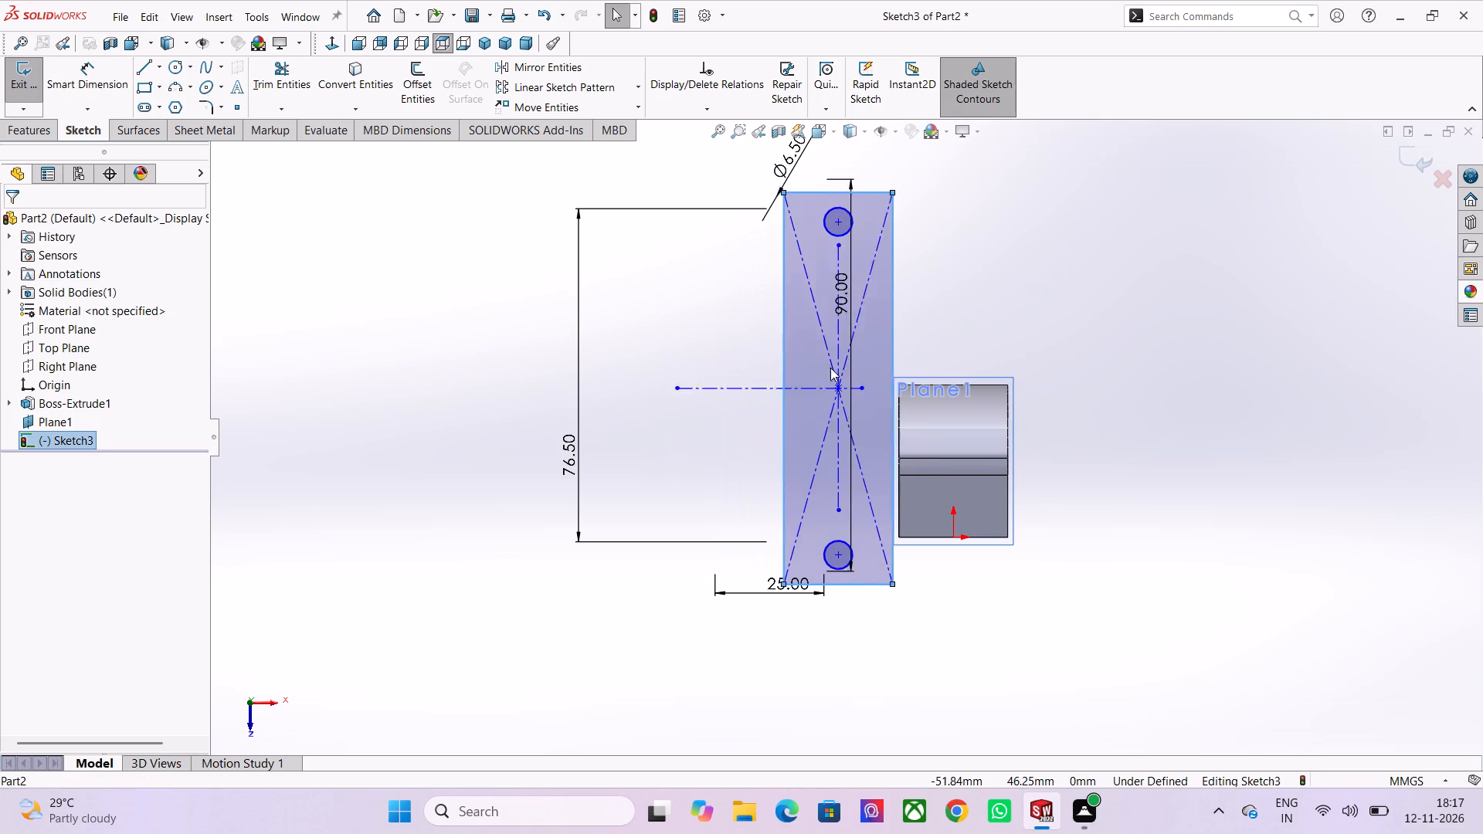
pyautogui.moveTo(830, 368); pyautogui.dragTo(903, 416)
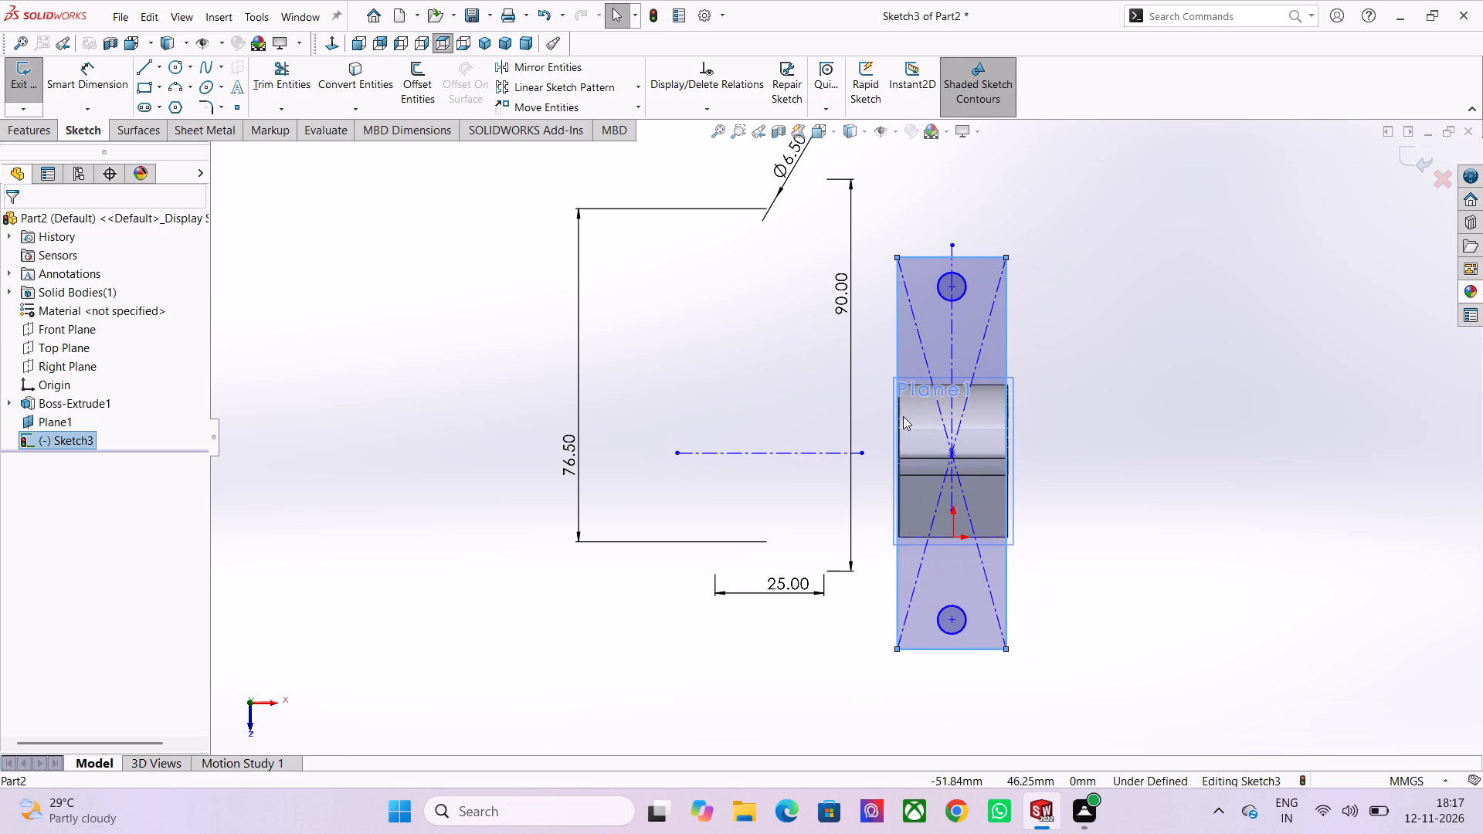
pyautogui.moveTo(903, 416); pyautogui.dragTo(916, 425)
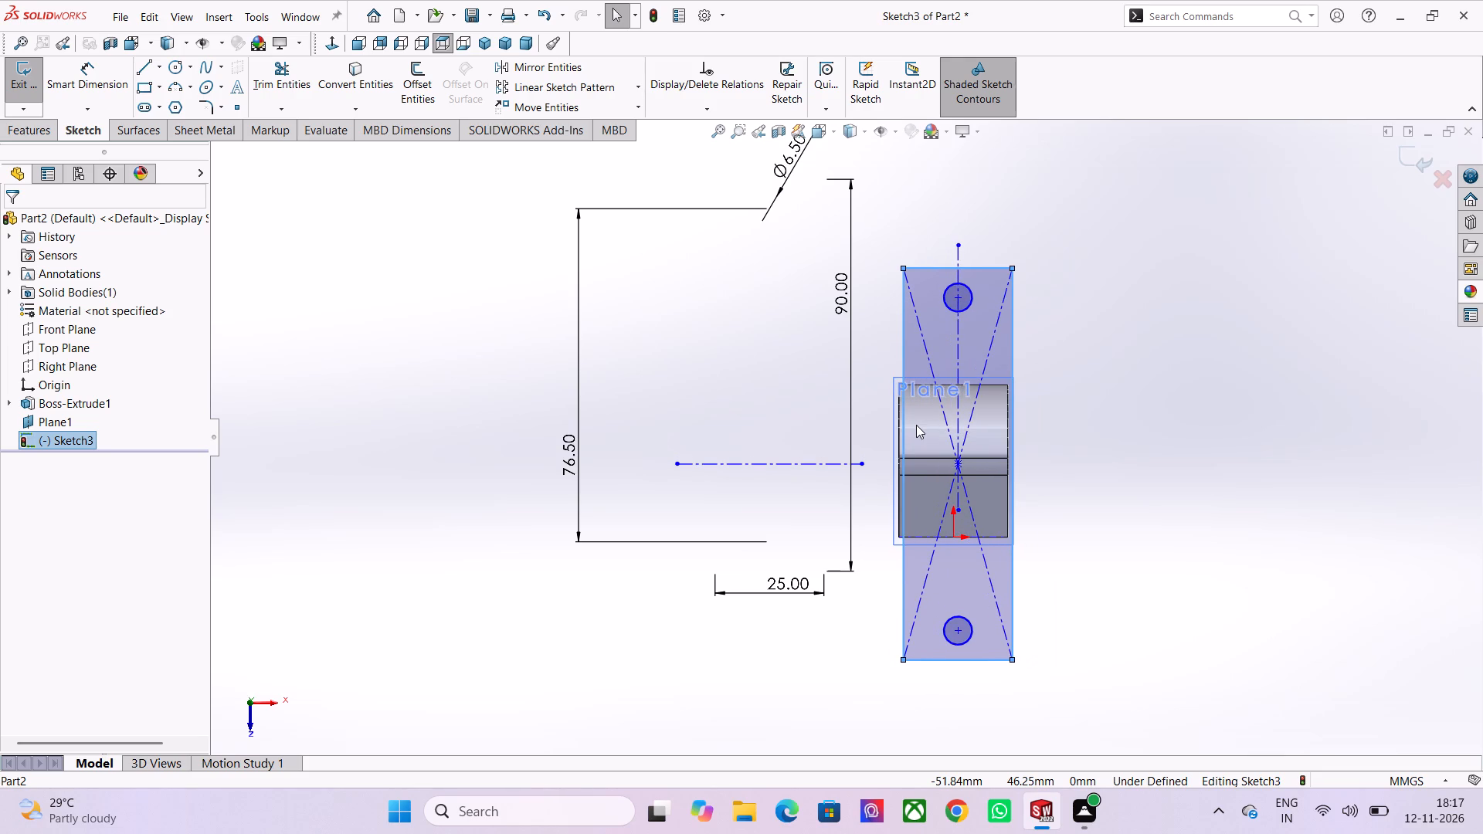
pyautogui.moveTo(916, 425); pyautogui.dragTo(916, 444)
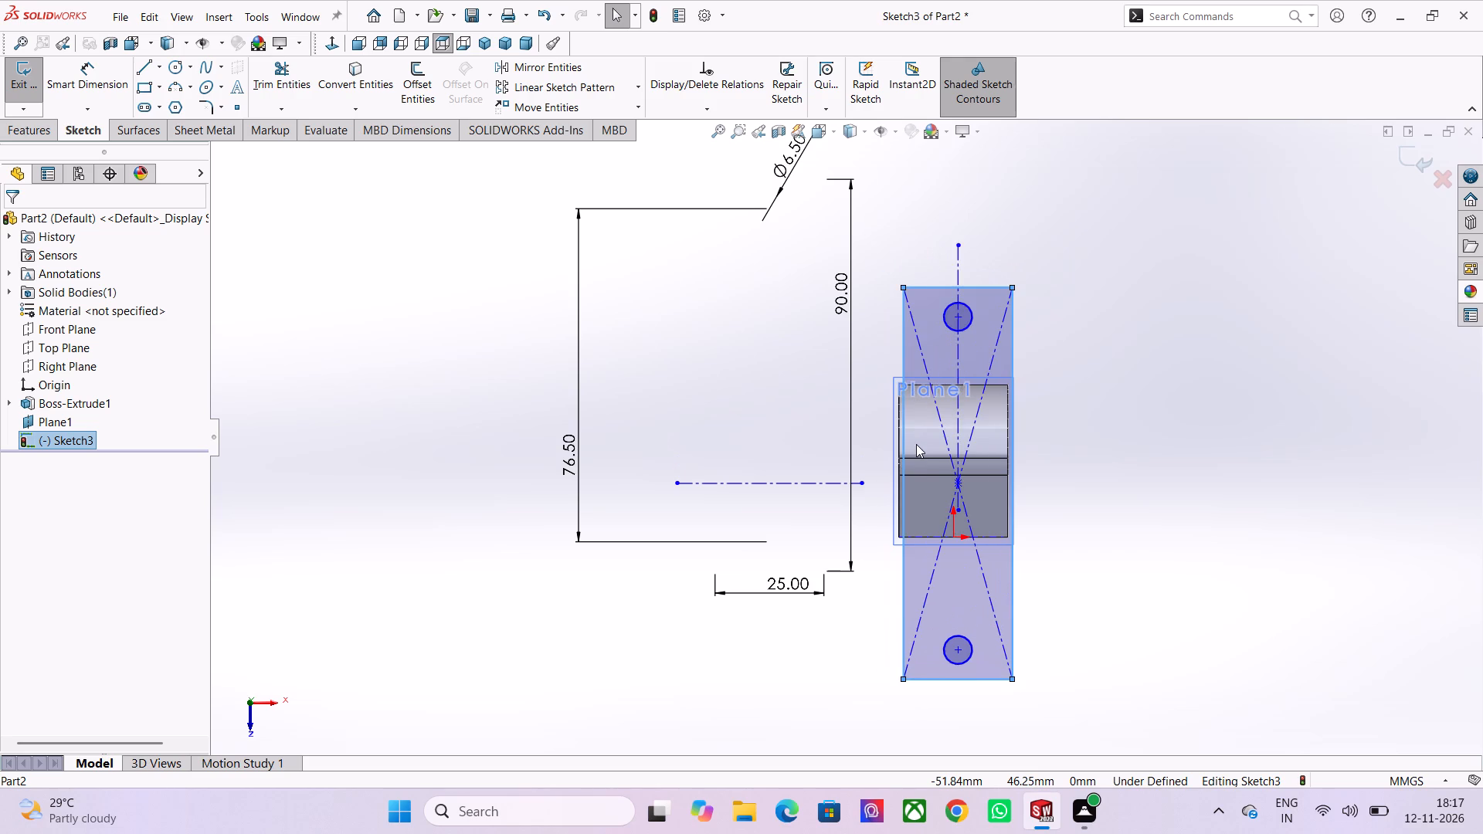
pyautogui.moveTo(916, 444); pyautogui.dragTo(912, 443)
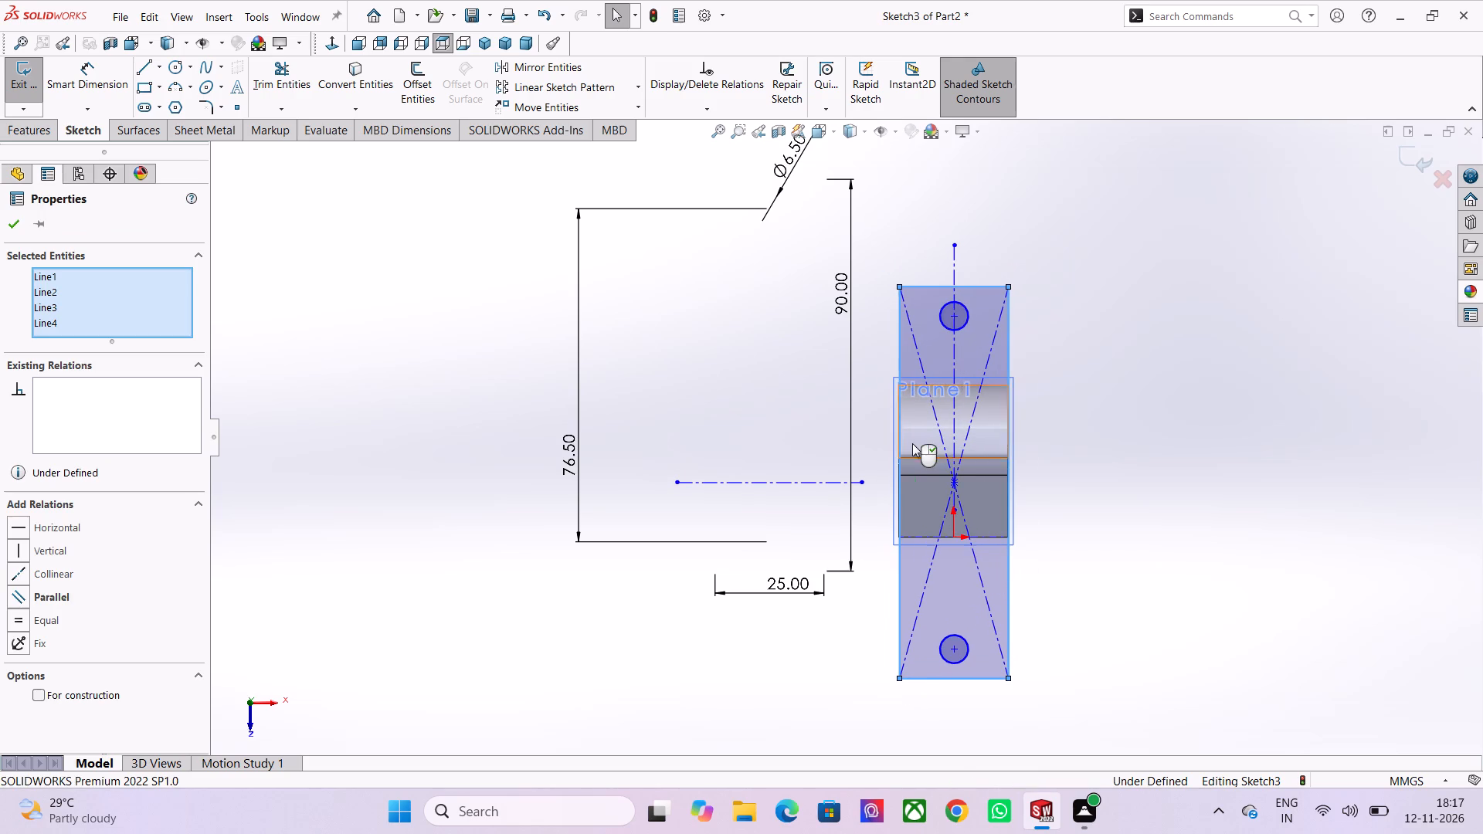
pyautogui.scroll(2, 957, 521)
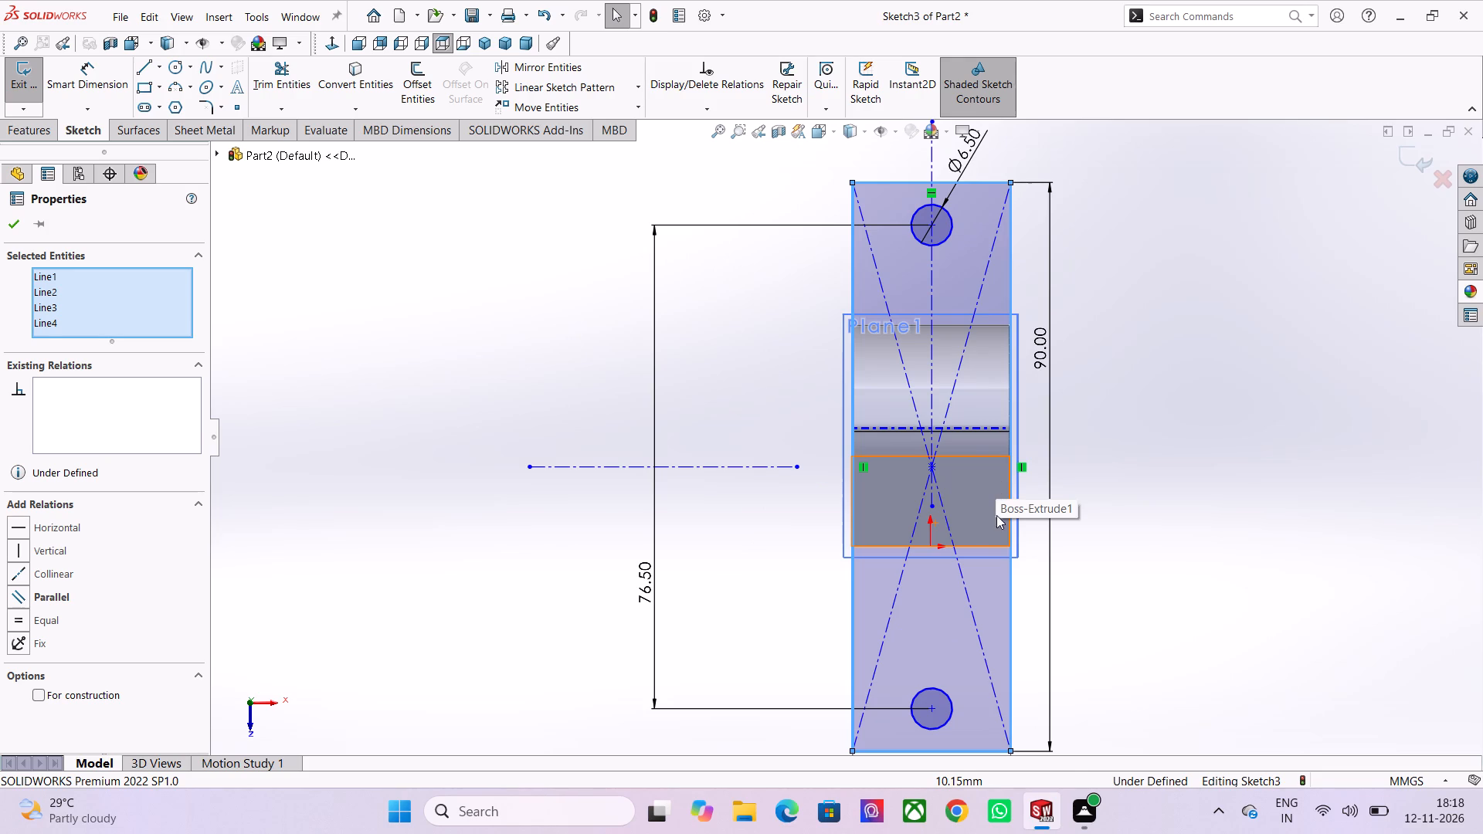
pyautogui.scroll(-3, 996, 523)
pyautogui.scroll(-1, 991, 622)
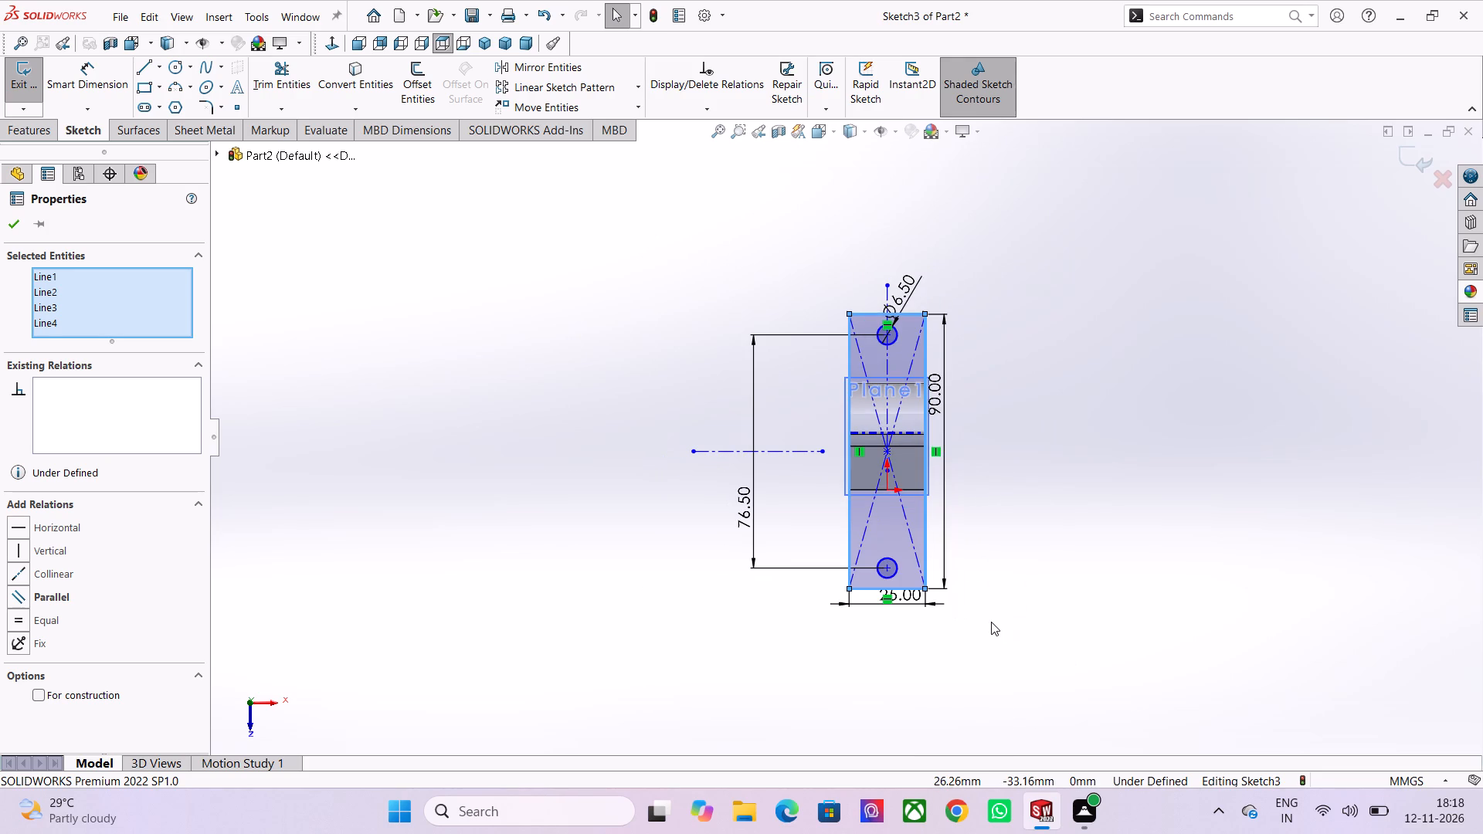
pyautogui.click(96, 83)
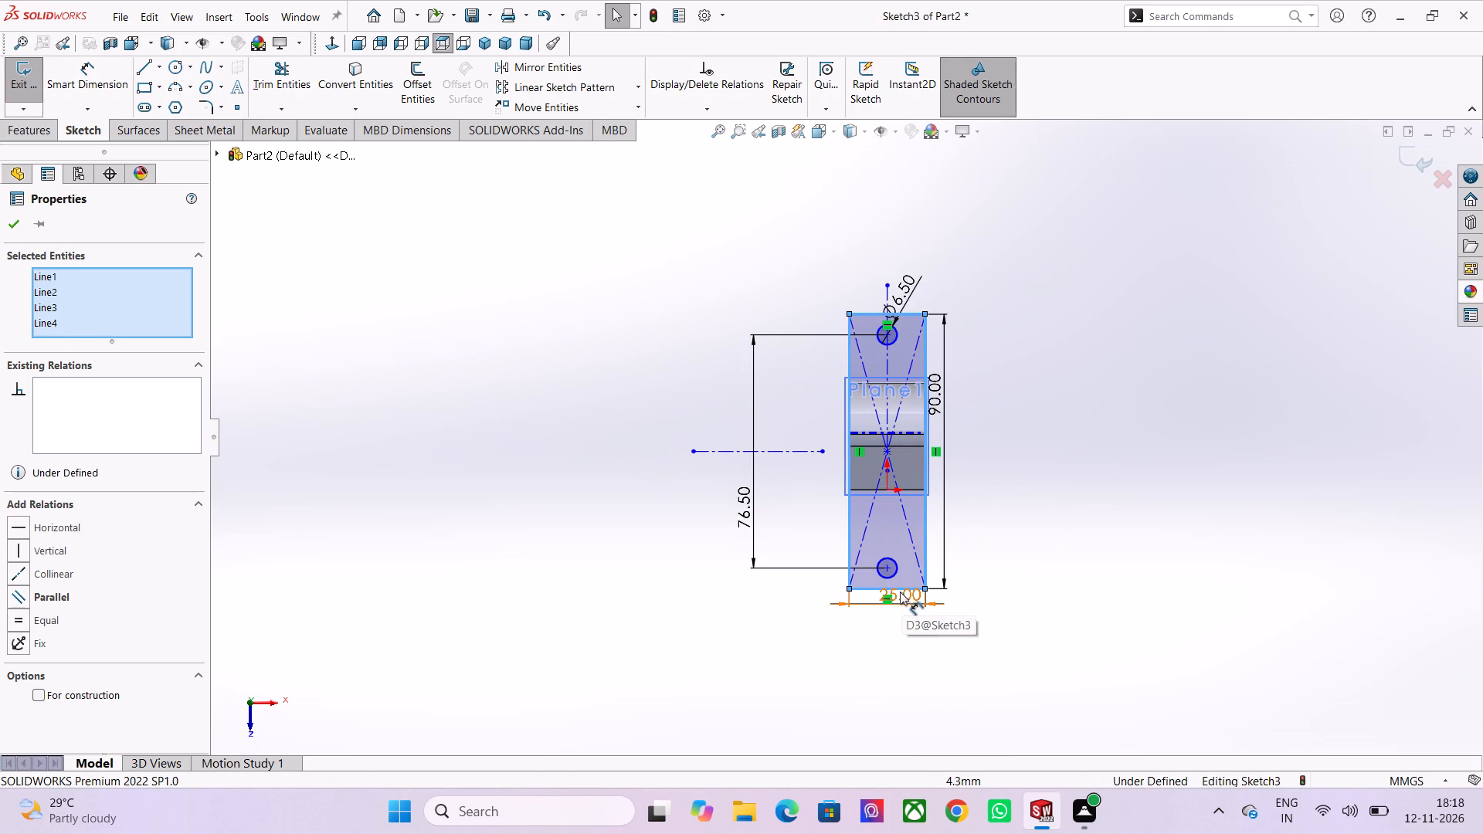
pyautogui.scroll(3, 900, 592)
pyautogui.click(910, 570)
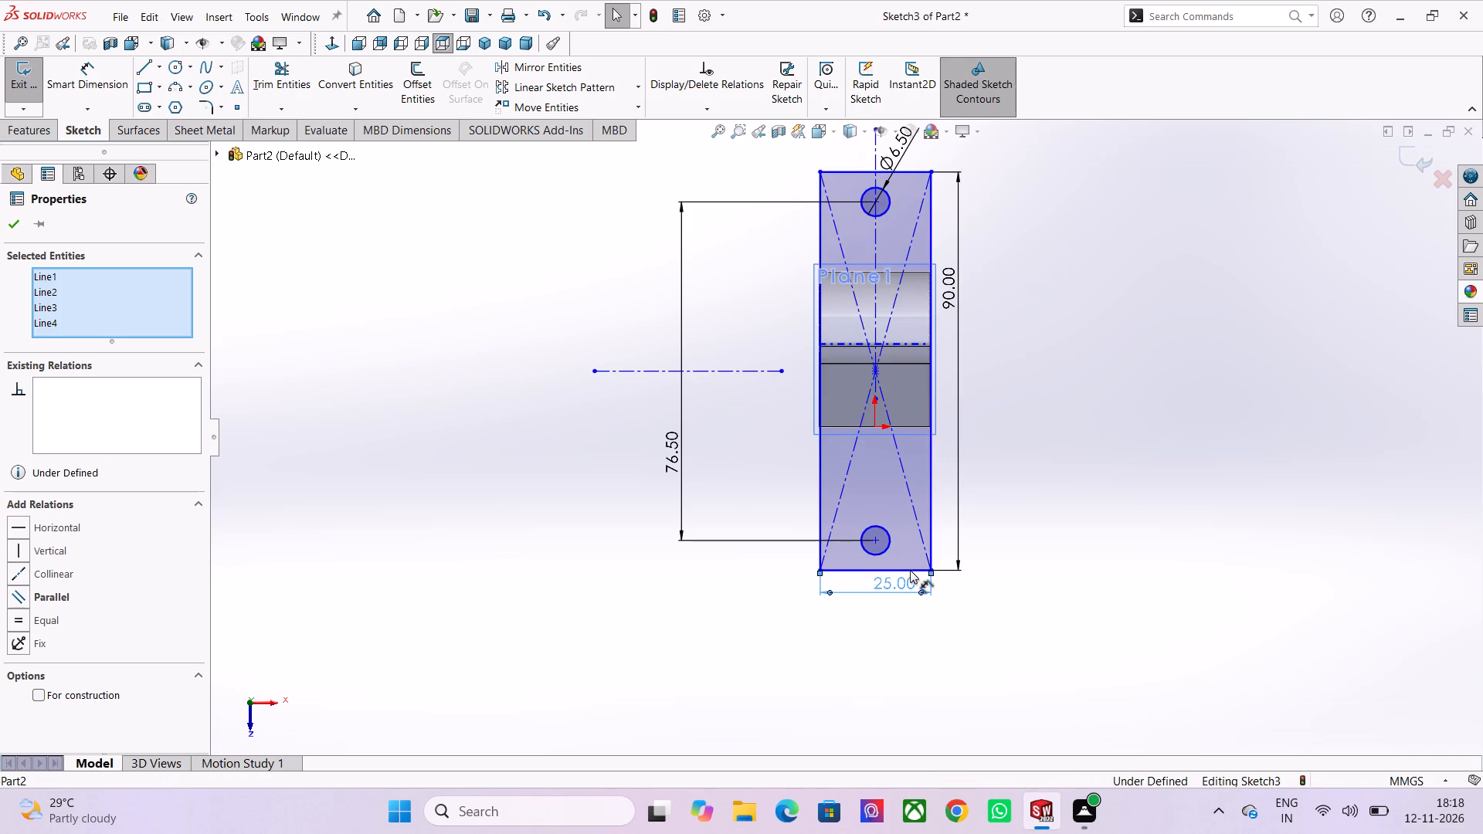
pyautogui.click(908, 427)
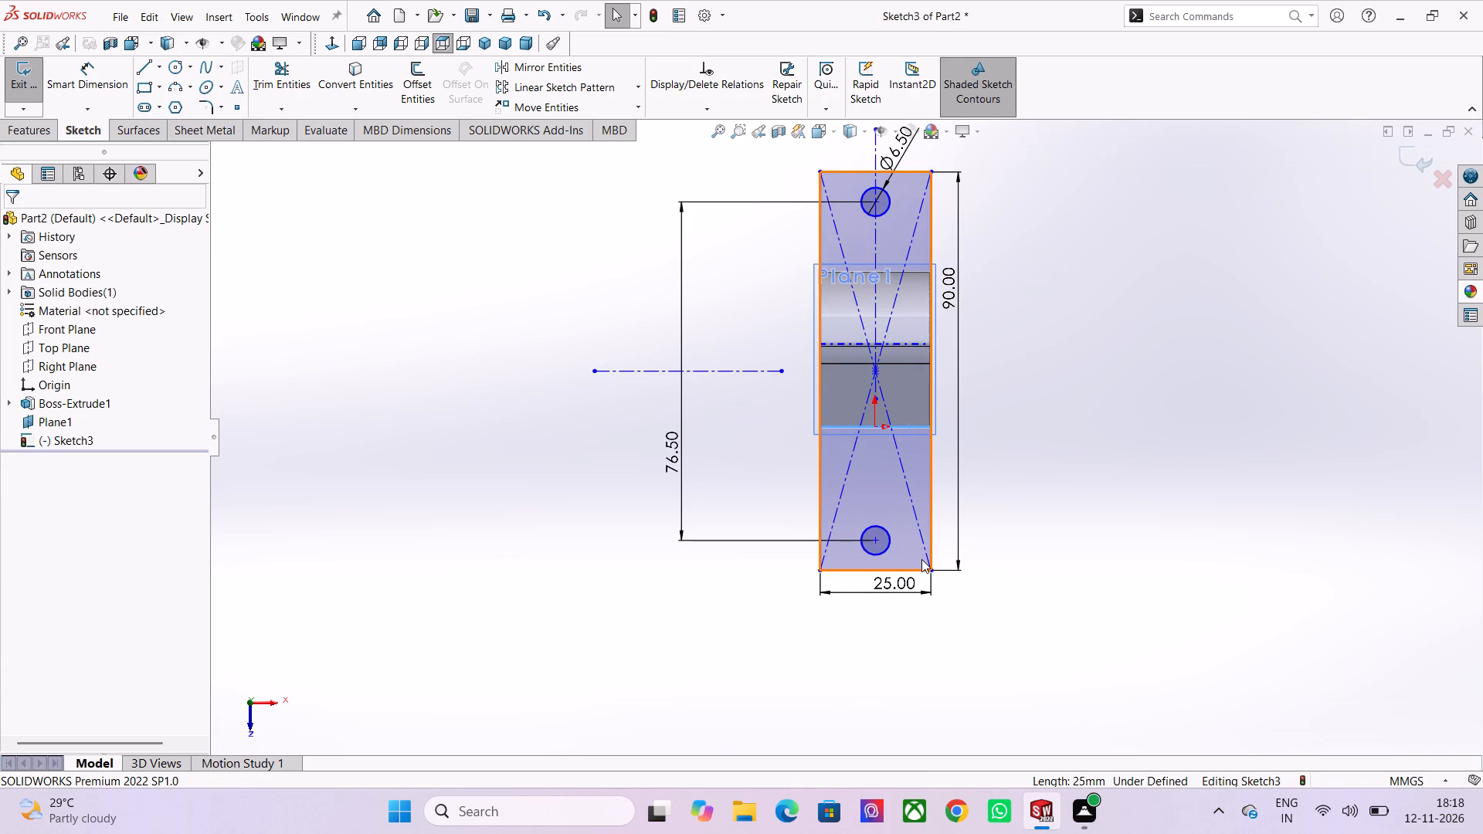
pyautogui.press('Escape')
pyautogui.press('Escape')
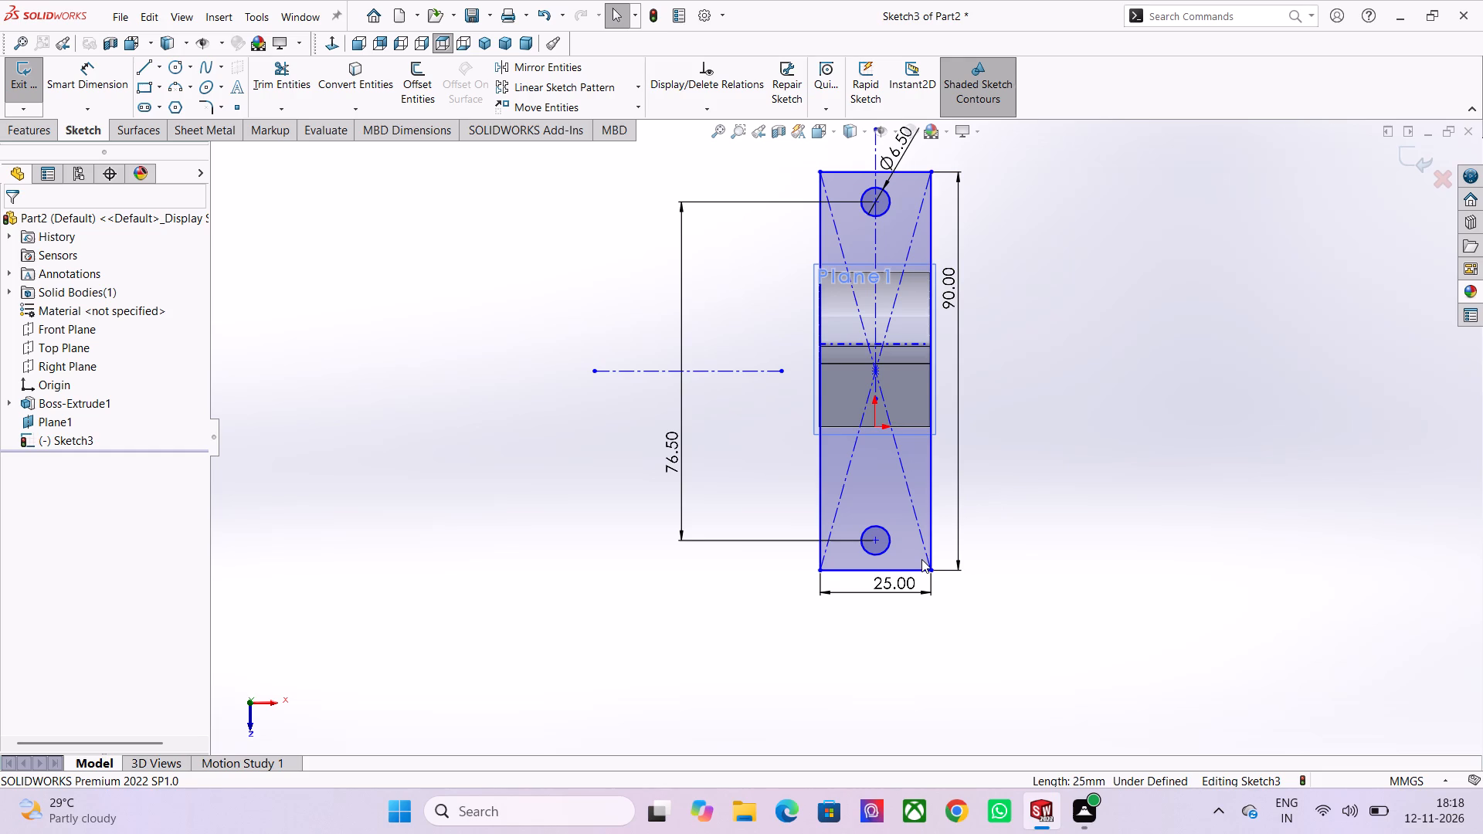
# Dimension the rectangle's lower short edge at 15 mm from the C-shaped body's edge at the origin.
pyautogui.click(79, 85)
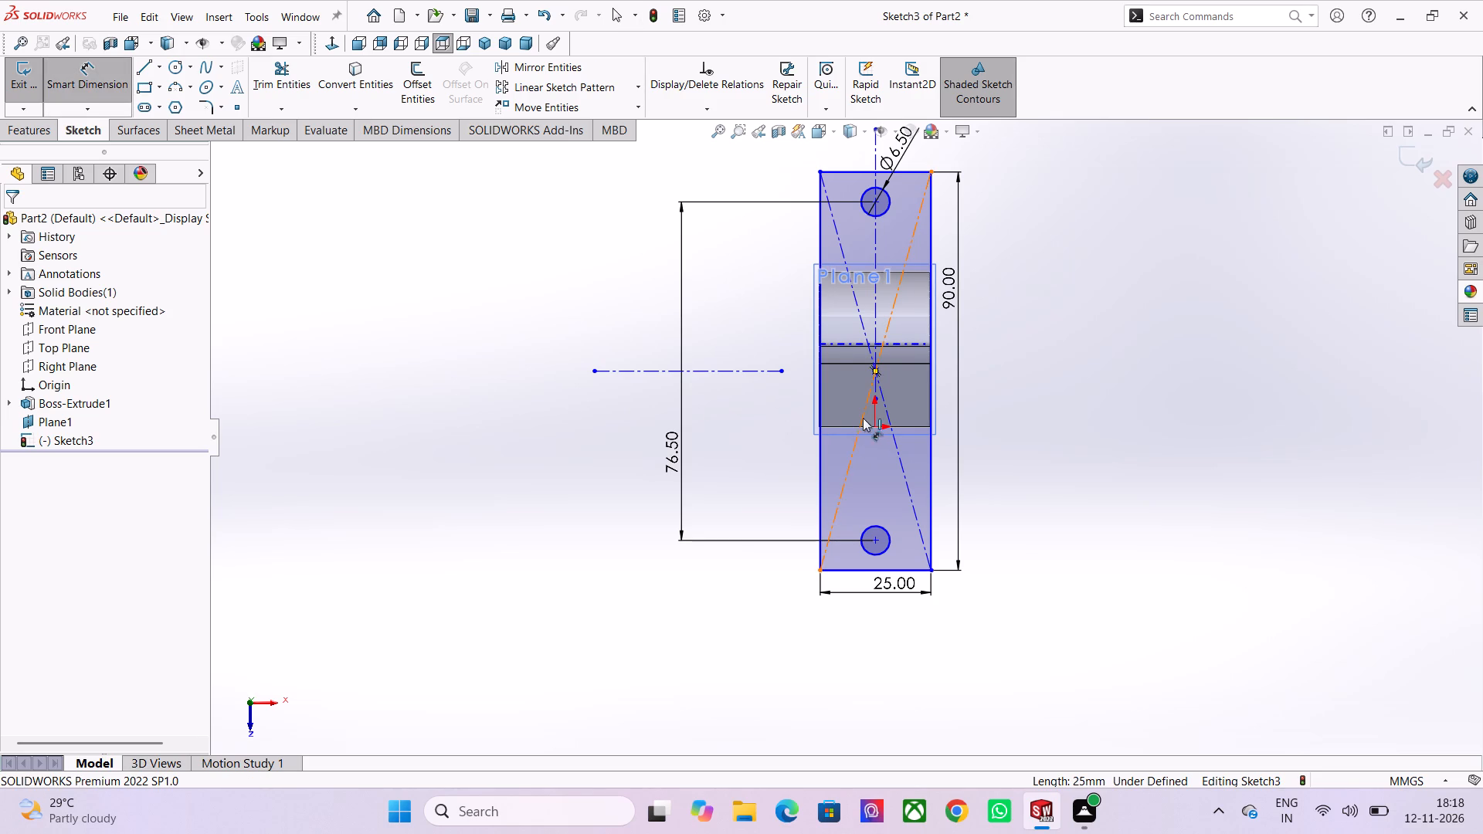
pyautogui.click(908, 428)
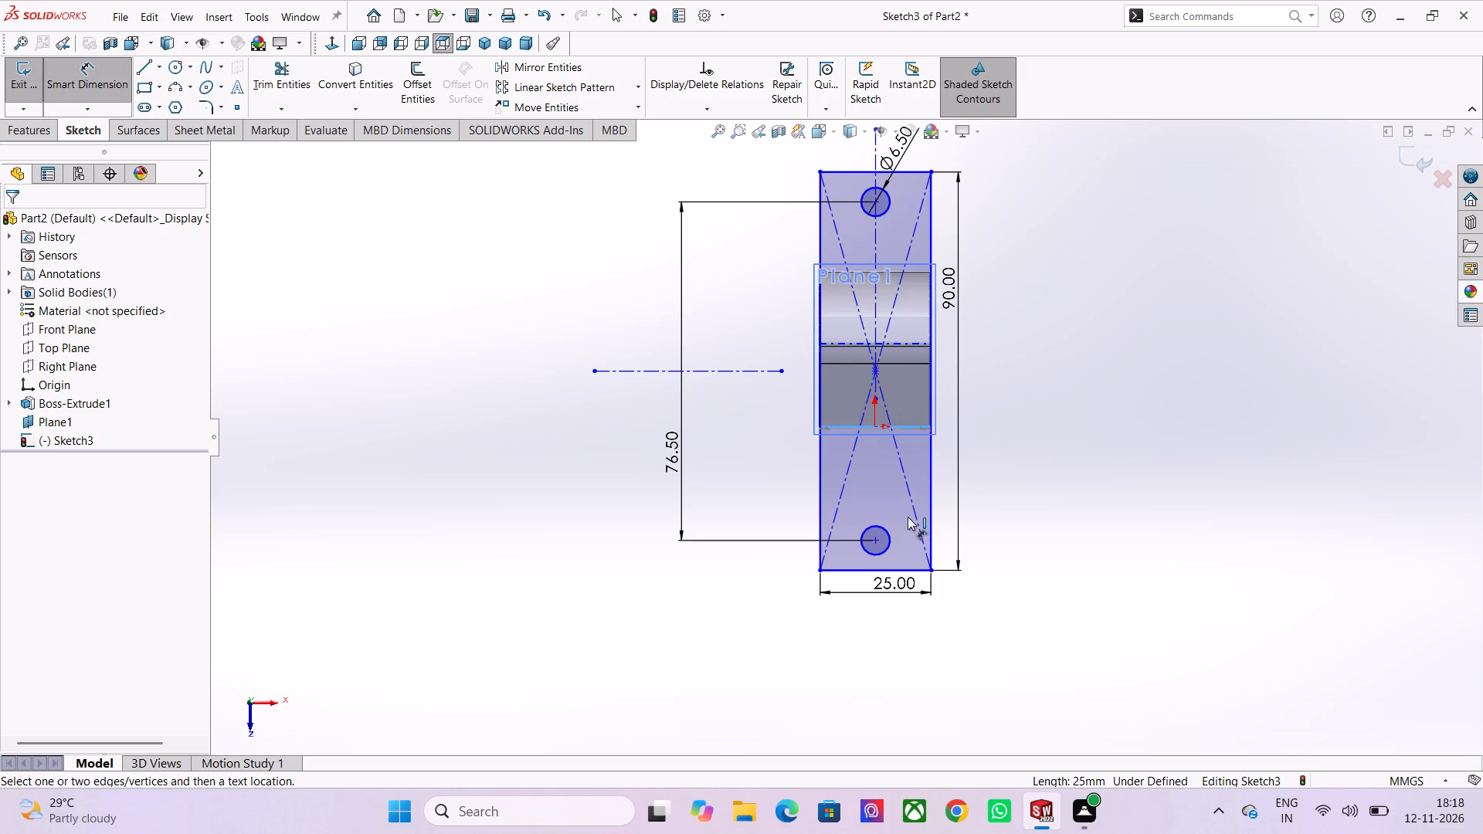
pyautogui.click(907, 573)
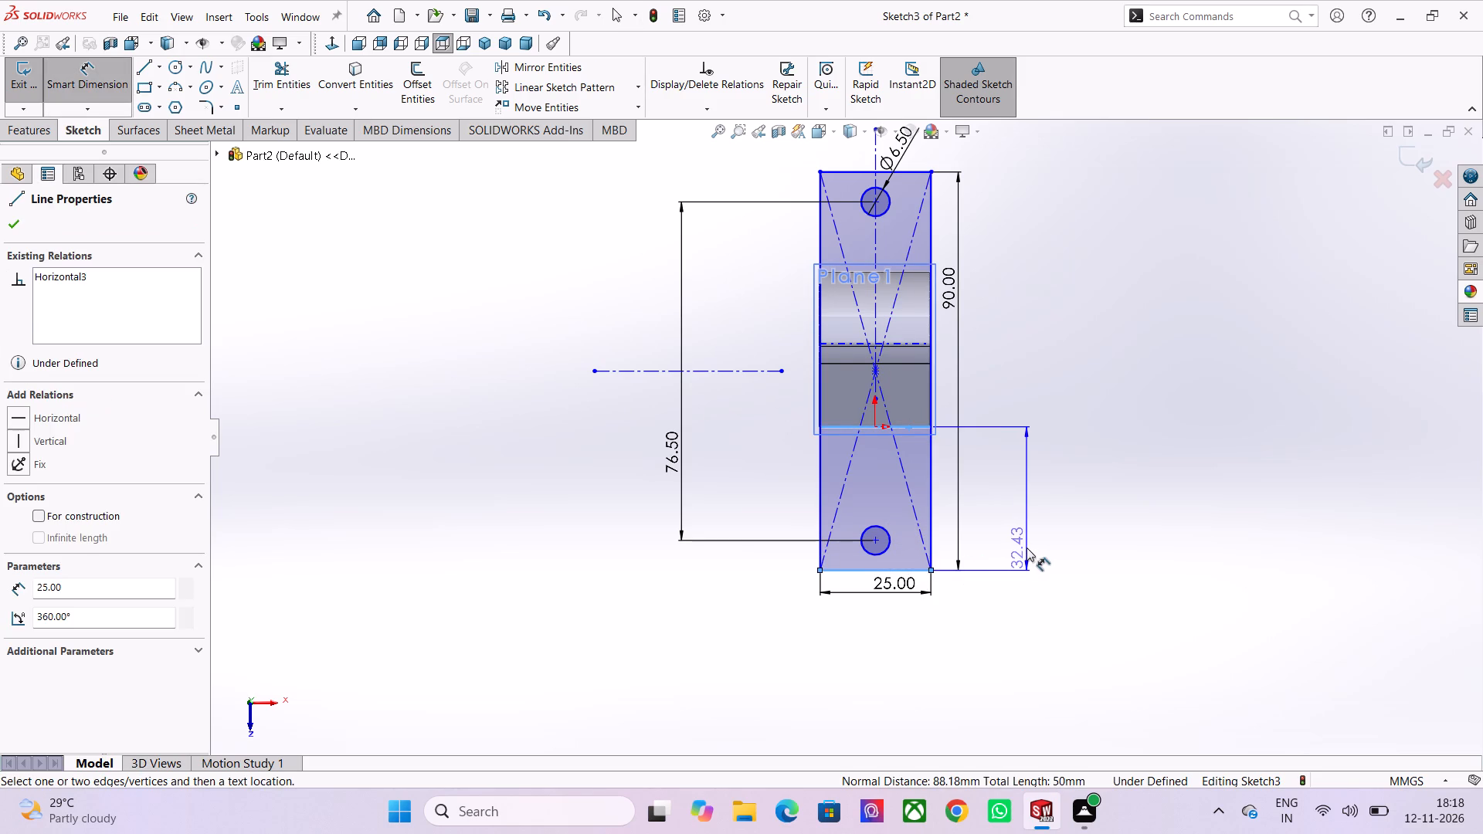
pyautogui.click(1027, 548)
pyautogui.write('15')
pyautogui.press('Return')
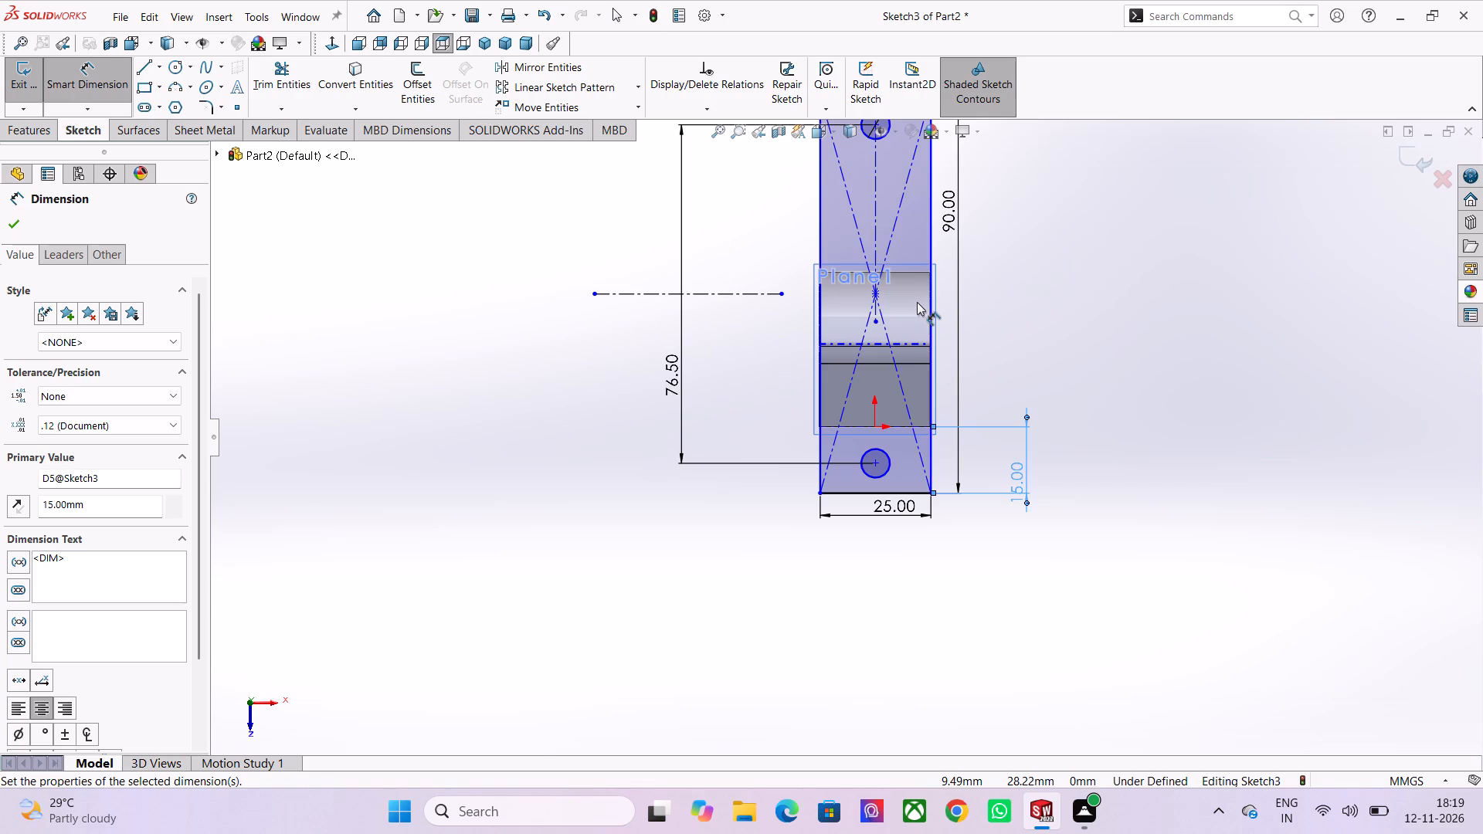
# Make the rectangle's vertical centerline coincident with the origin.
pyautogui.scroll(-3, 893, 313)
pyautogui.scroll(-1, 887, 384)
pyautogui.scroll(3, 887, 408)
pyautogui.press('Escape')
pyautogui.press('Escape')
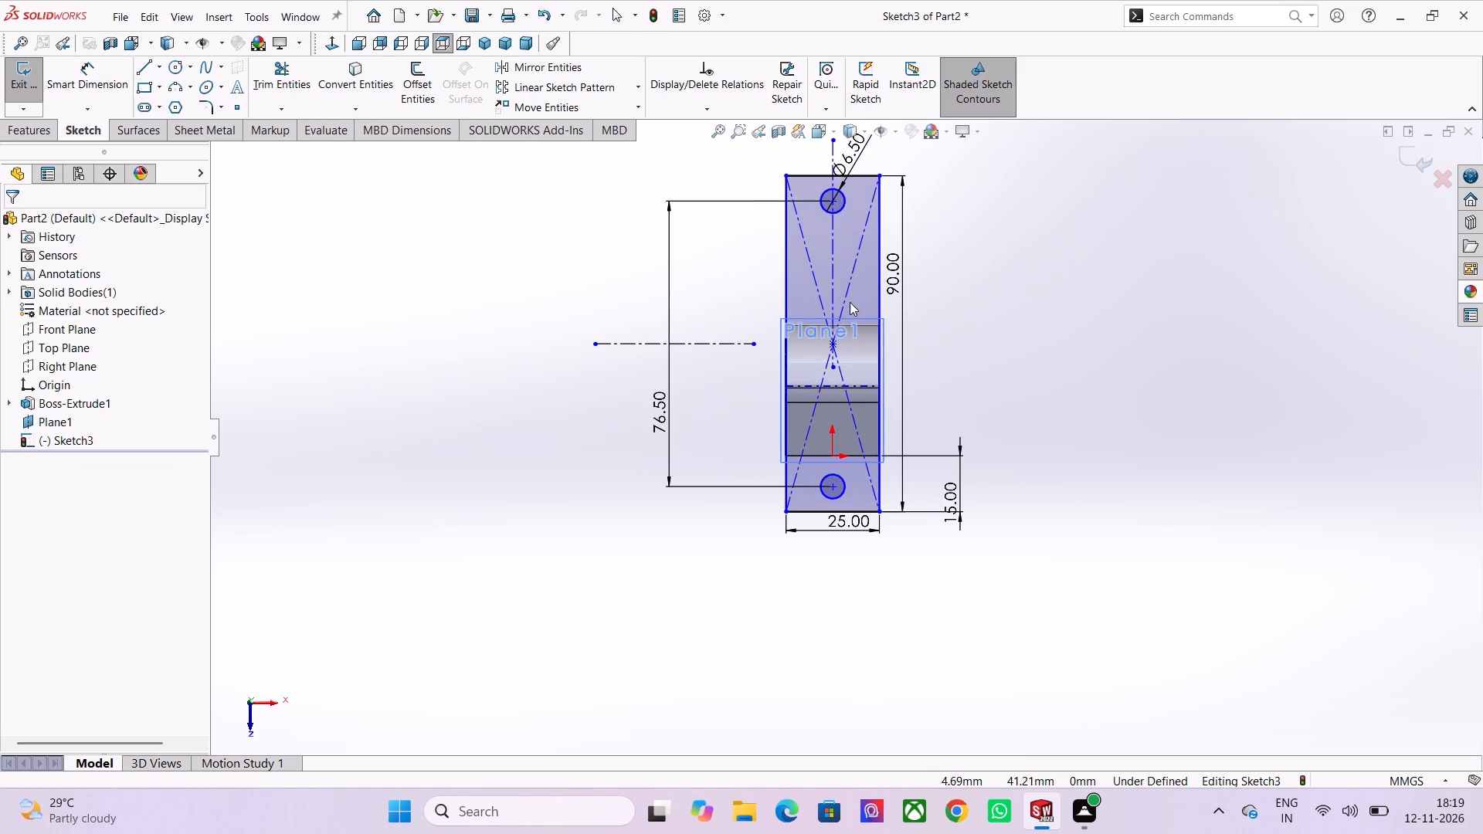
pyautogui.press('Escape')
pyautogui.click(833, 264)
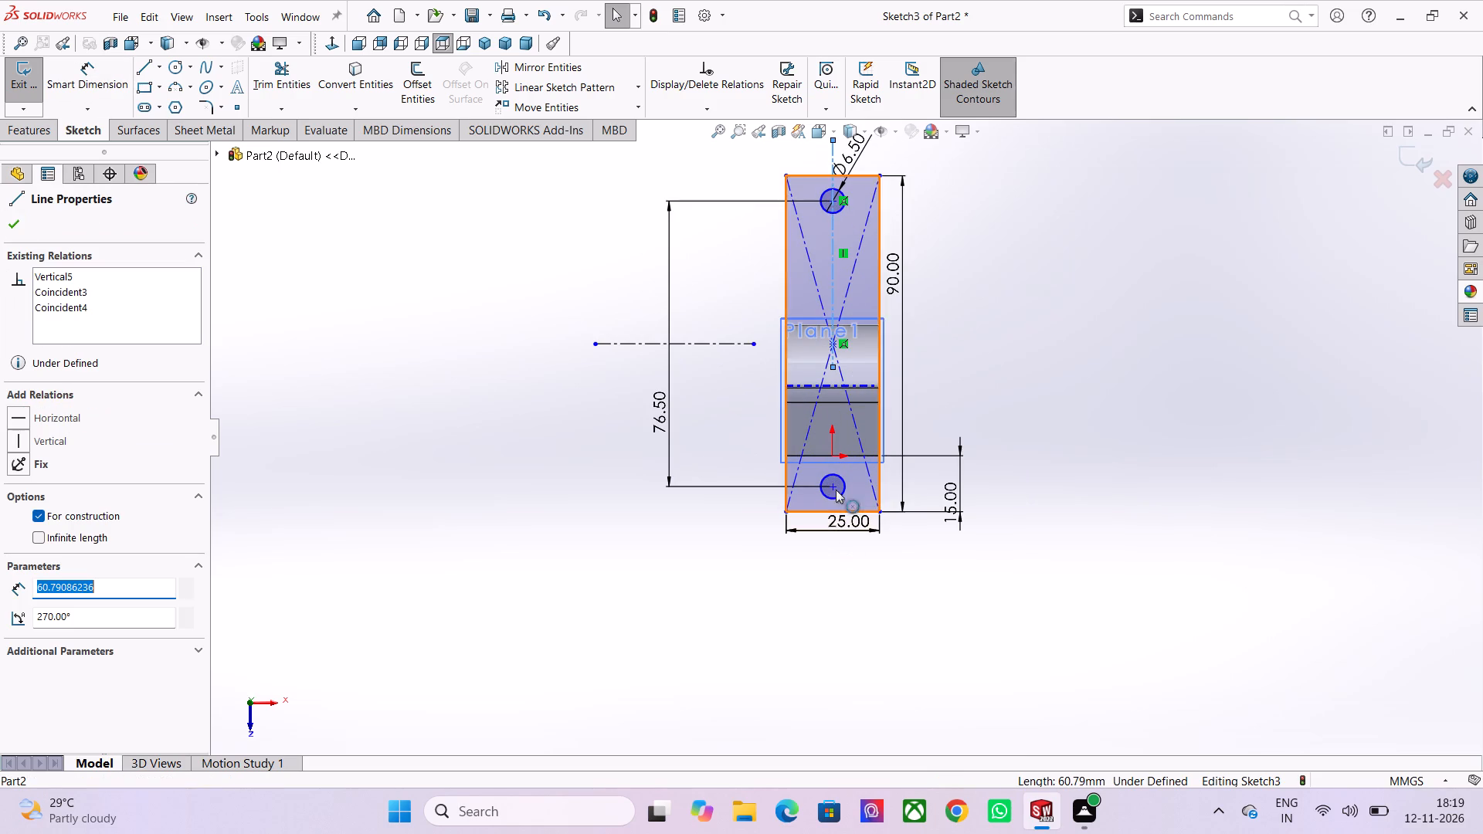
pyautogui.keyDown('ctrl'); pyautogui.click(830, 459); pyautogui.keyUp('ctrl')
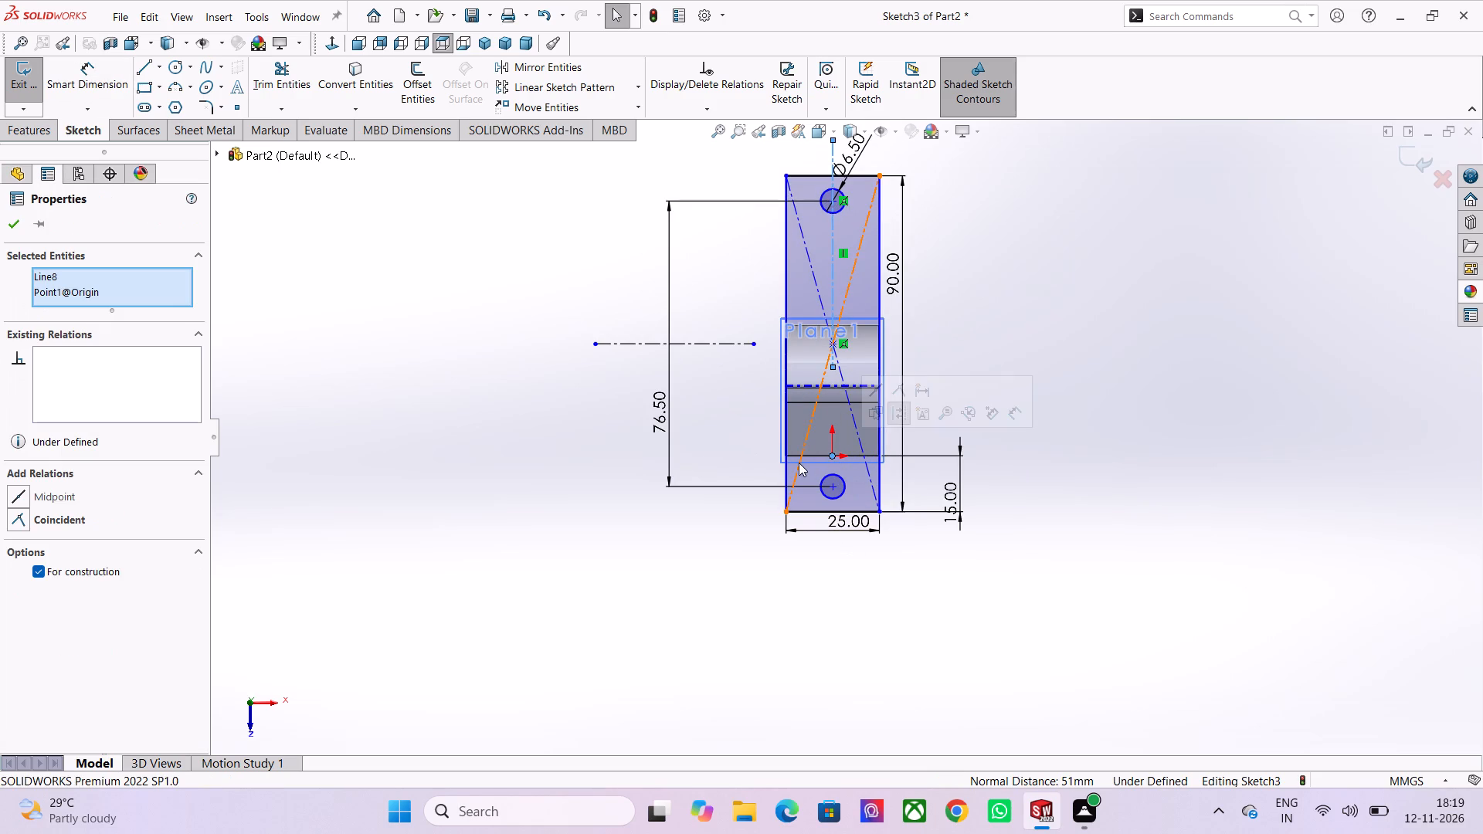
pyautogui.click(65, 520)
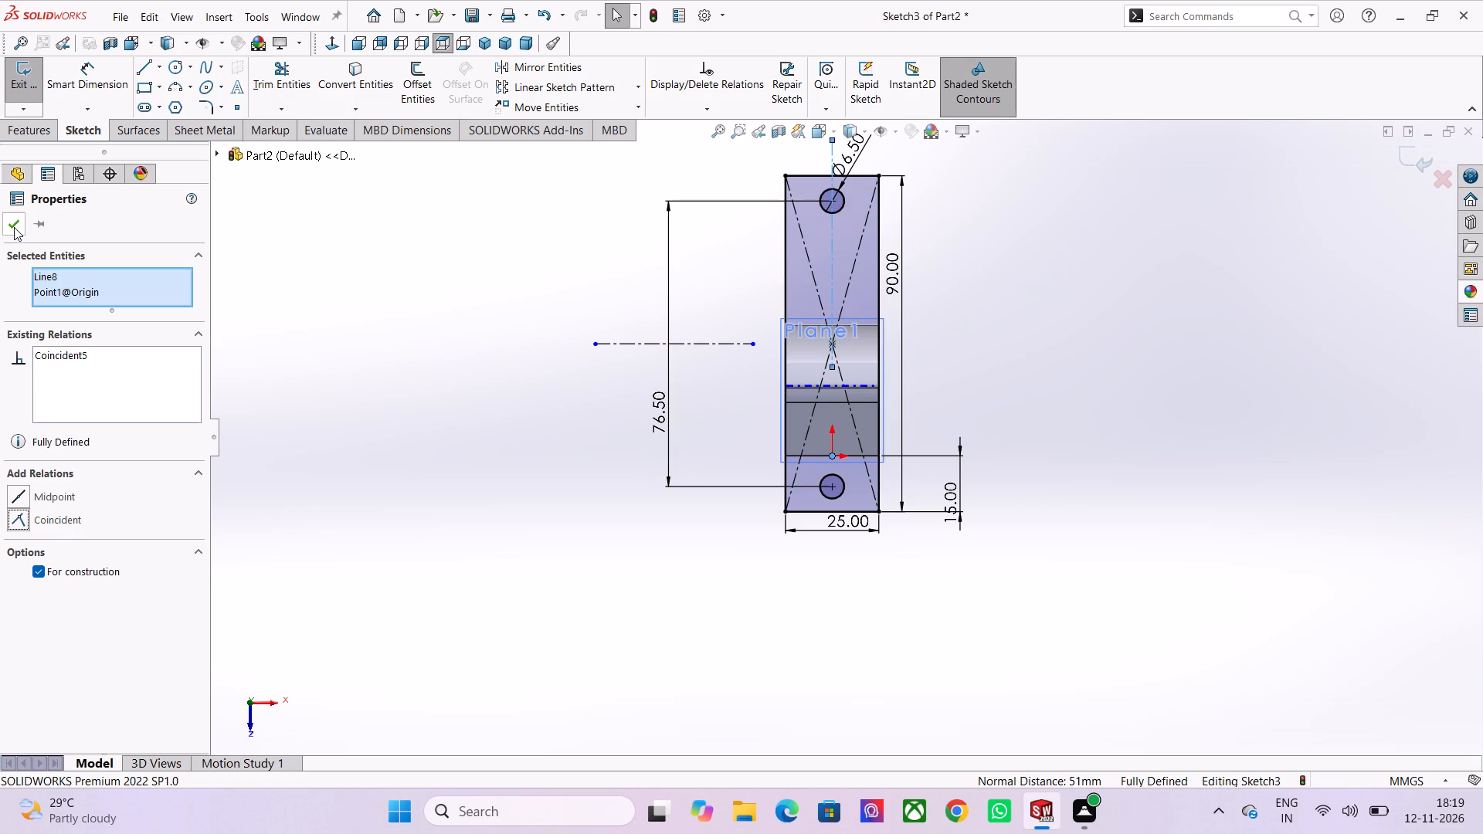
pyautogui.click(14, 227)
pyautogui.scroll(-2, 833, 498)
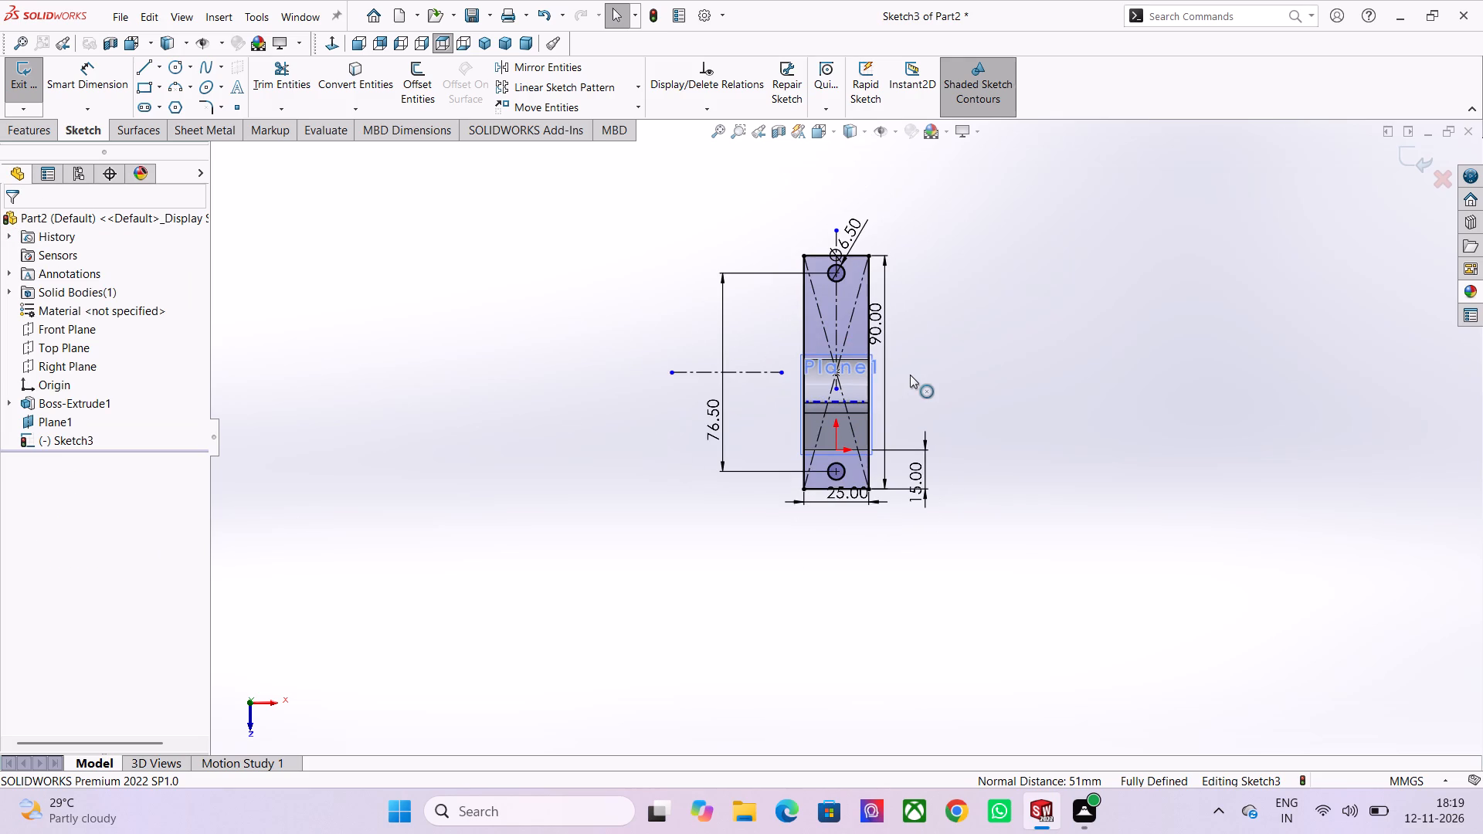
pyautogui.scroll(-1, 910, 375)
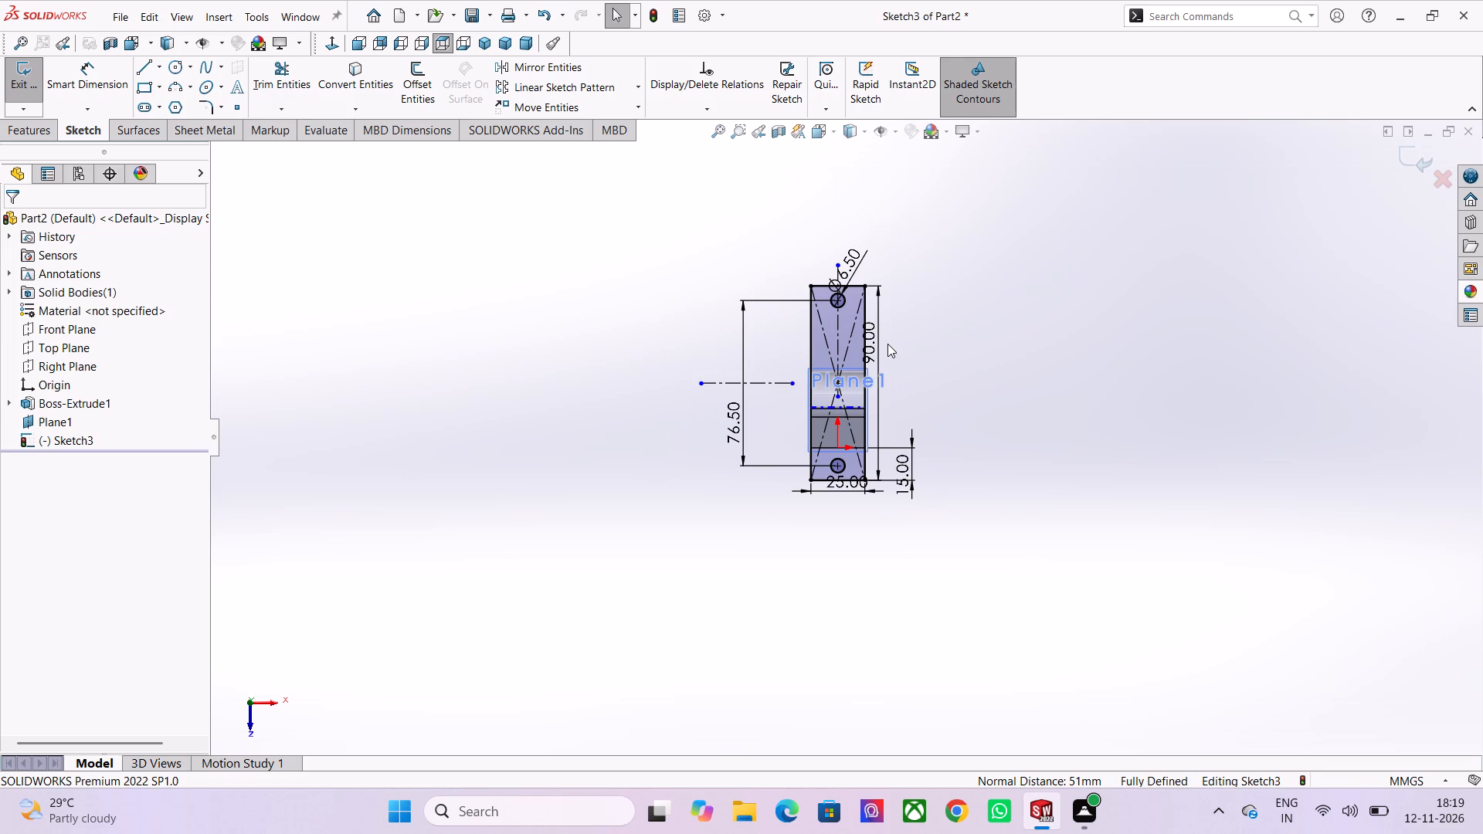
# Close the base sketch and extrude it Blind 10 mm upward, towards the C-shaped body, with Merge result on.
pyautogui.click(17, 71)
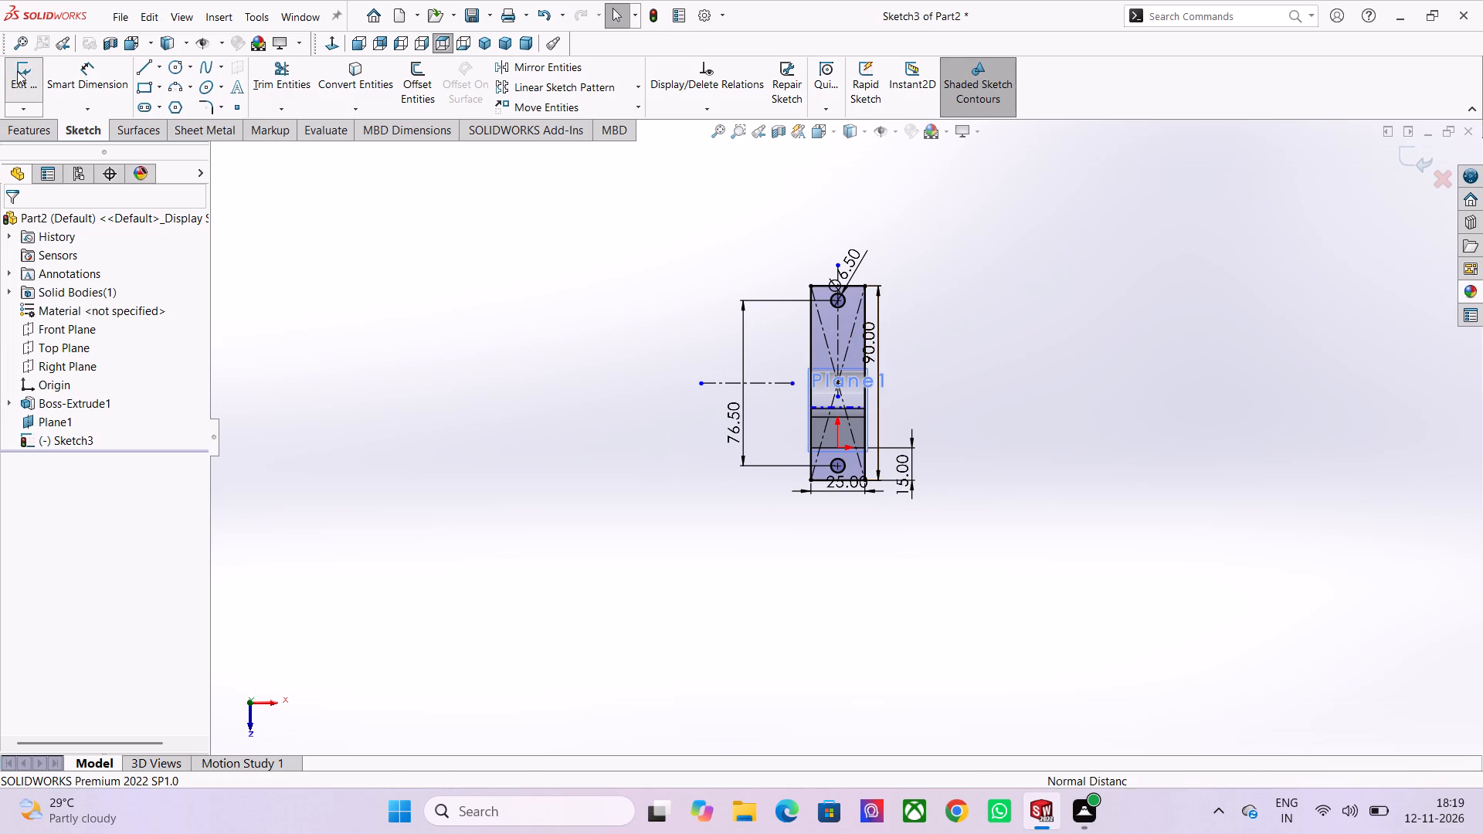
pyautogui.click(17, 71)
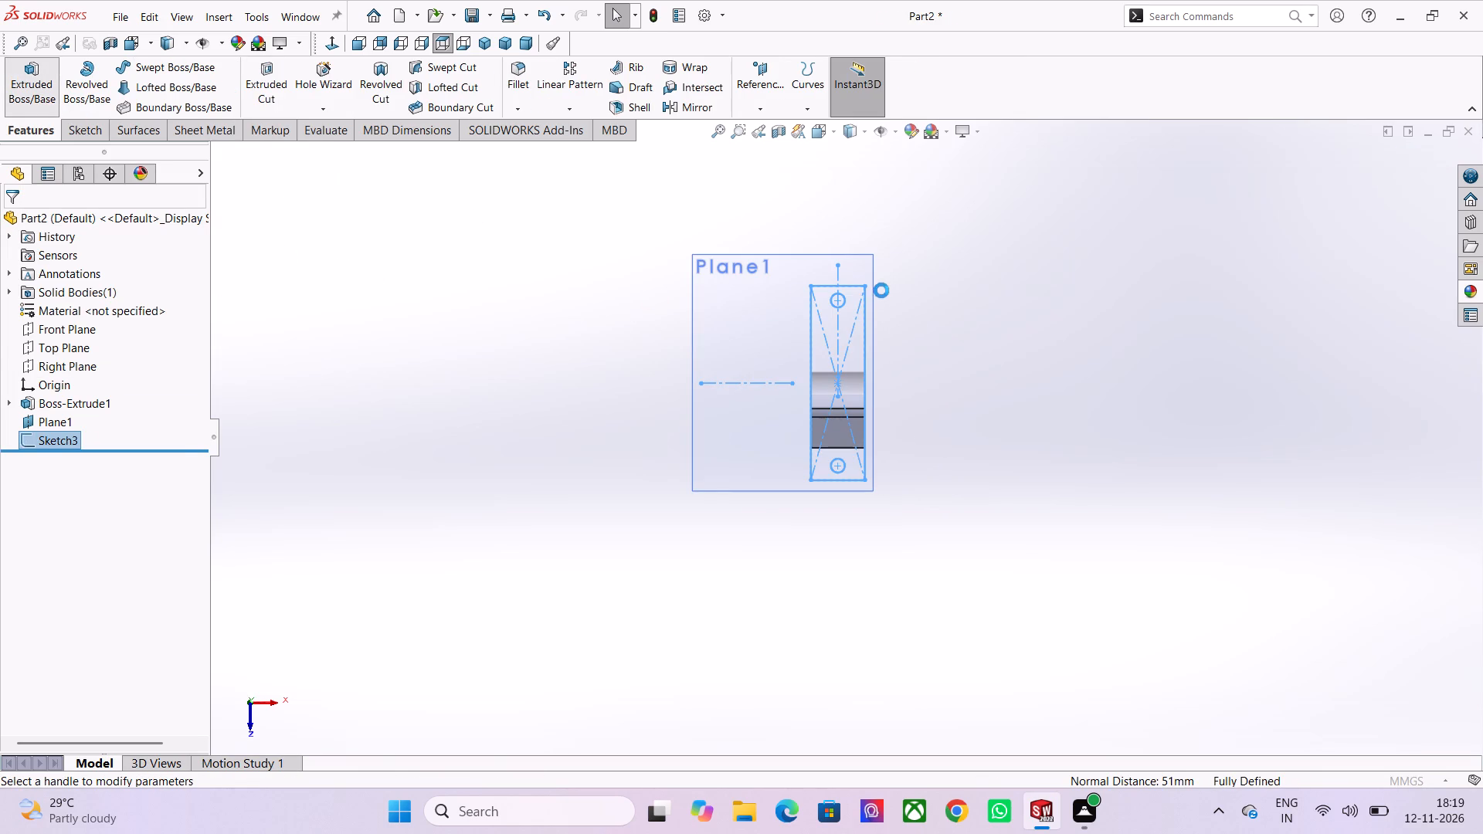
pyautogui.moveTo(884, 264); pyautogui.dragTo(929, 482, button='middle')
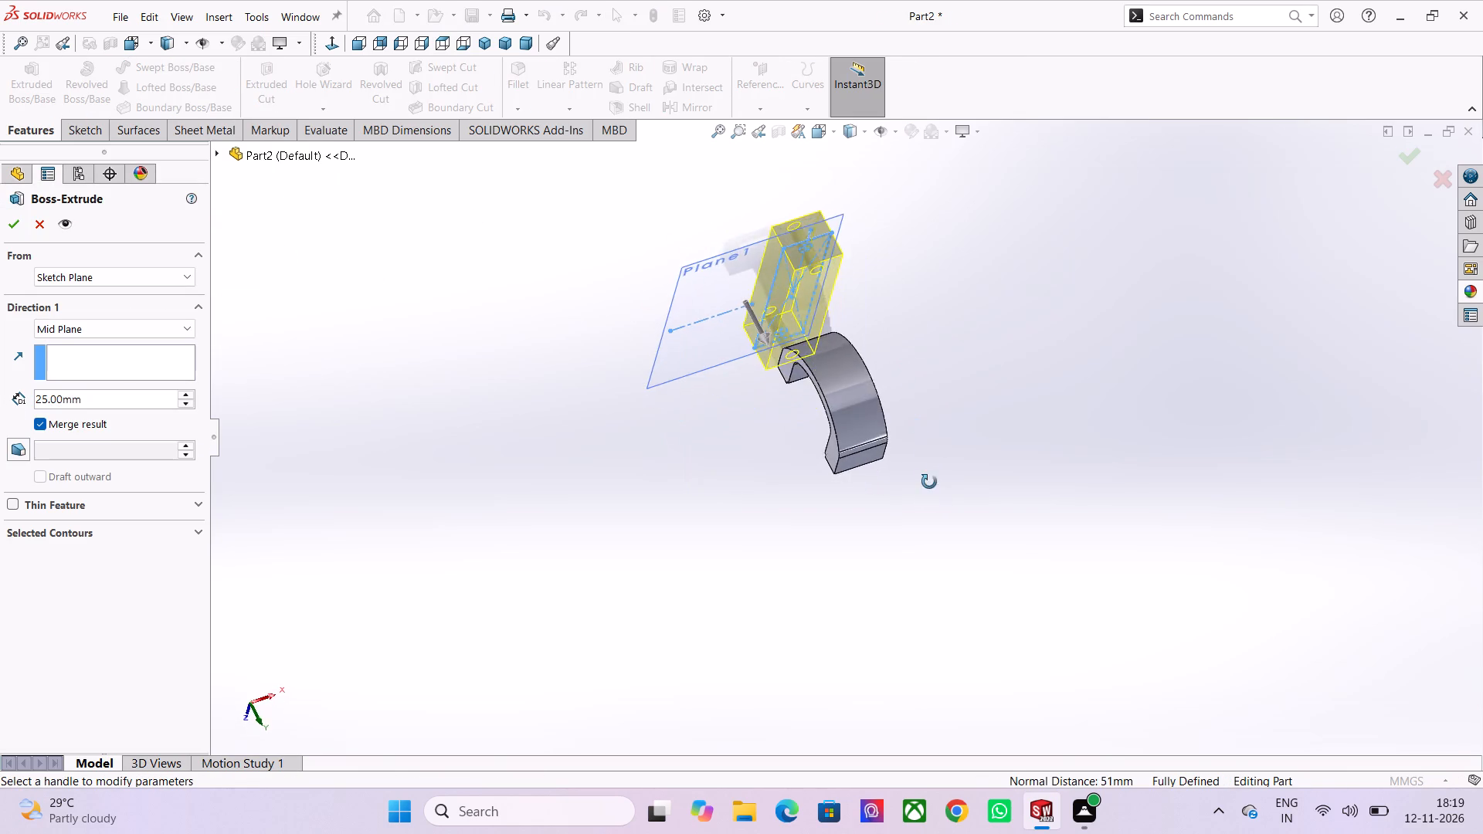
pyautogui.moveTo(929, 482); pyautogui.dragTo(894, 221, button='middle')
pyautogui.moveTo(587, 474); pyautogui.dragTo(832, 610, button='middle')
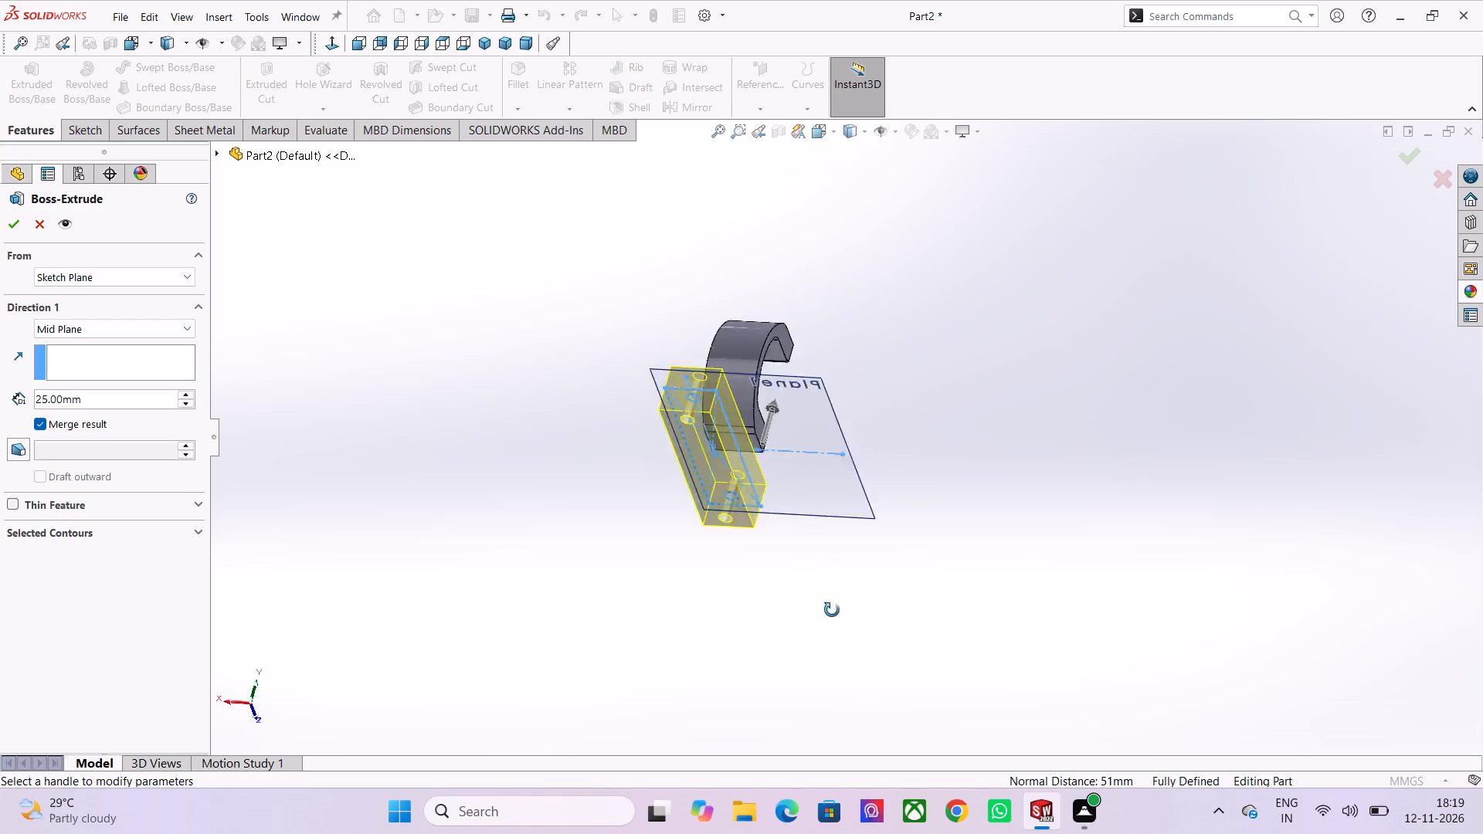
pyautogui.moveTo(832, 610); pyautogui.dragTo(504, 792, button='middle')
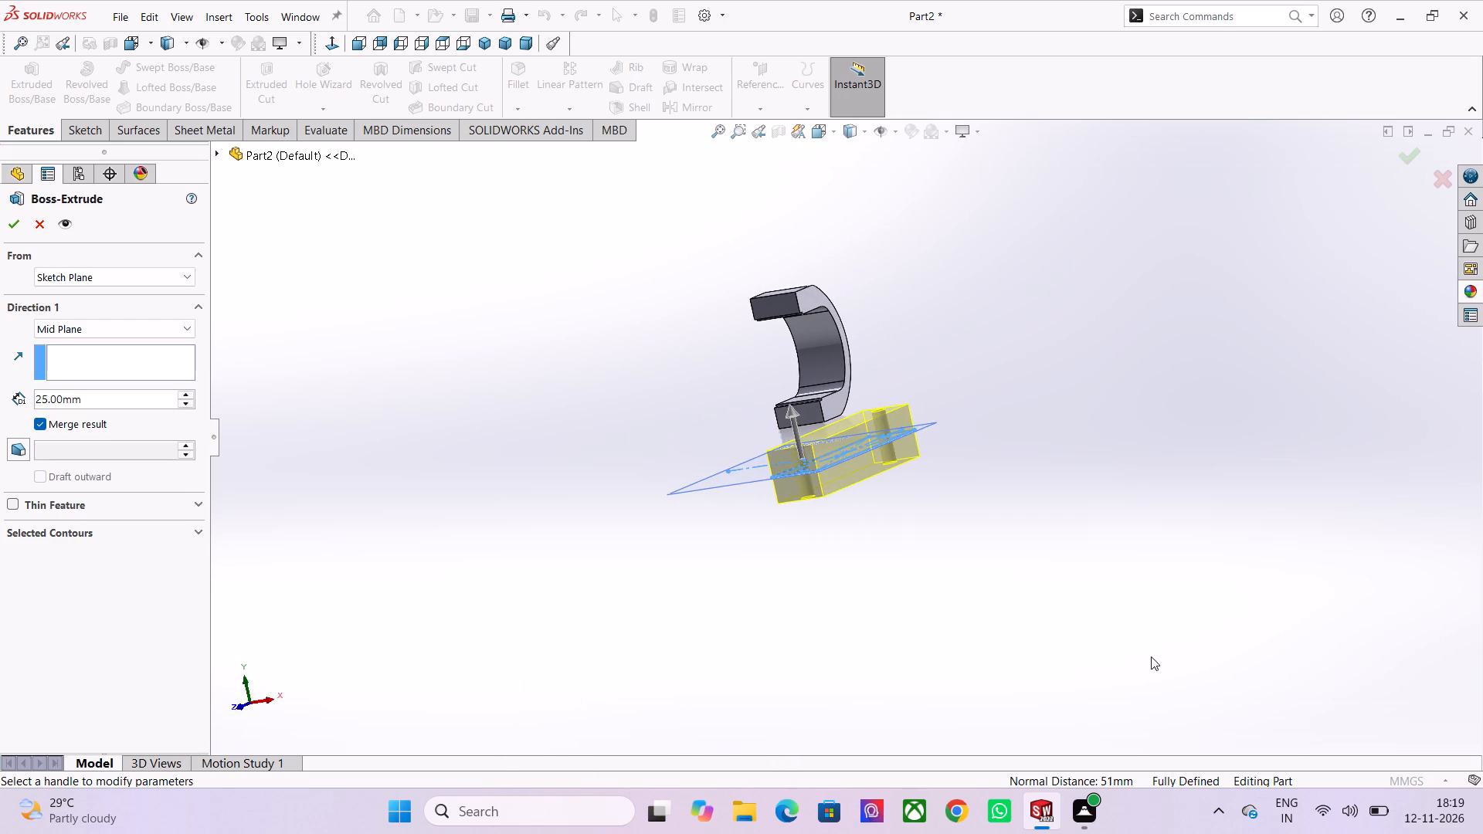
pyautogui.moveTo(1088, 605); pyautogui.dragTo(1065, 738, button='middle')
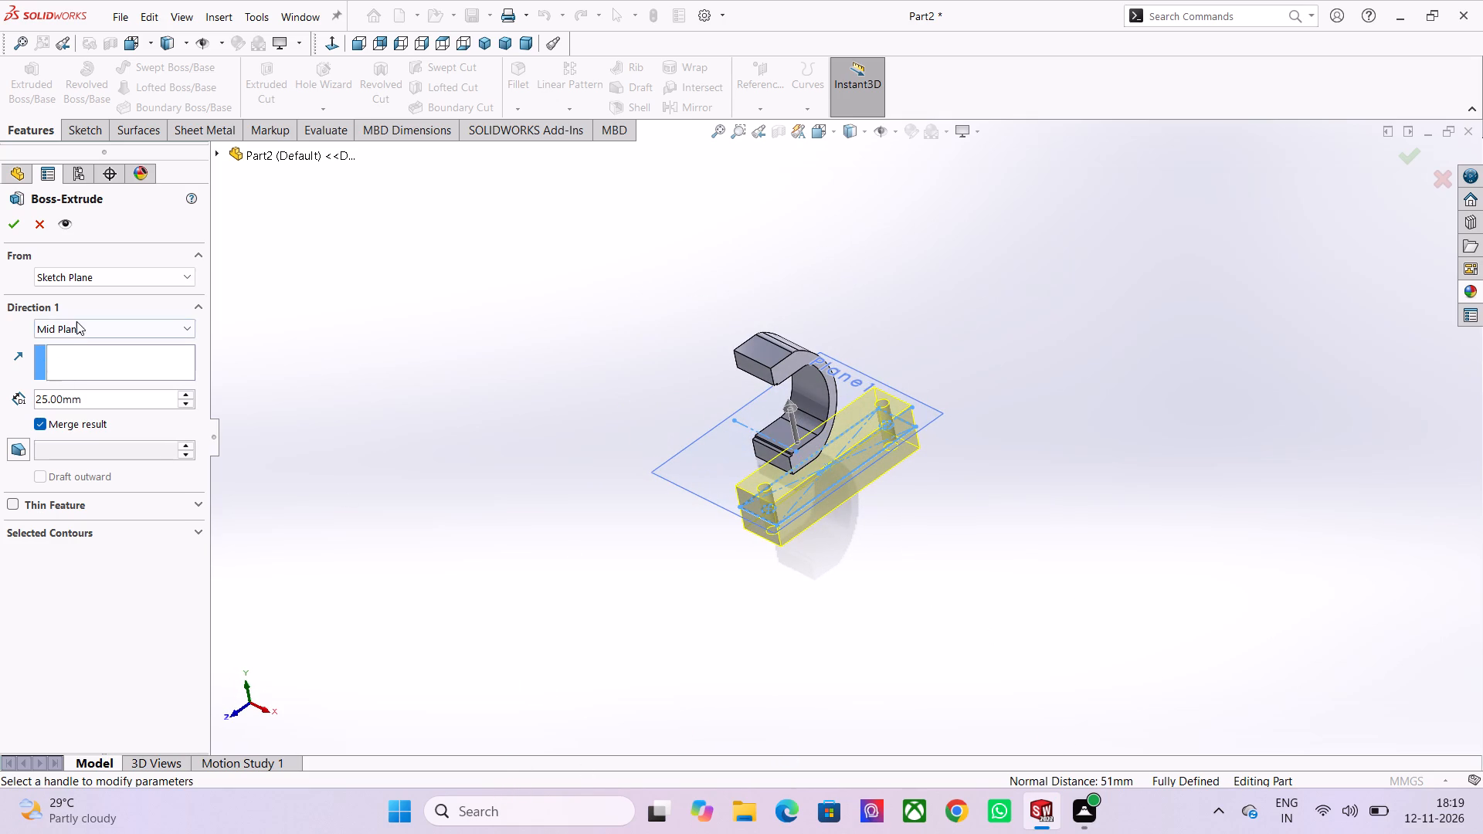
pyautogui.click(92, 325)
pyautogui.click(93, 335)
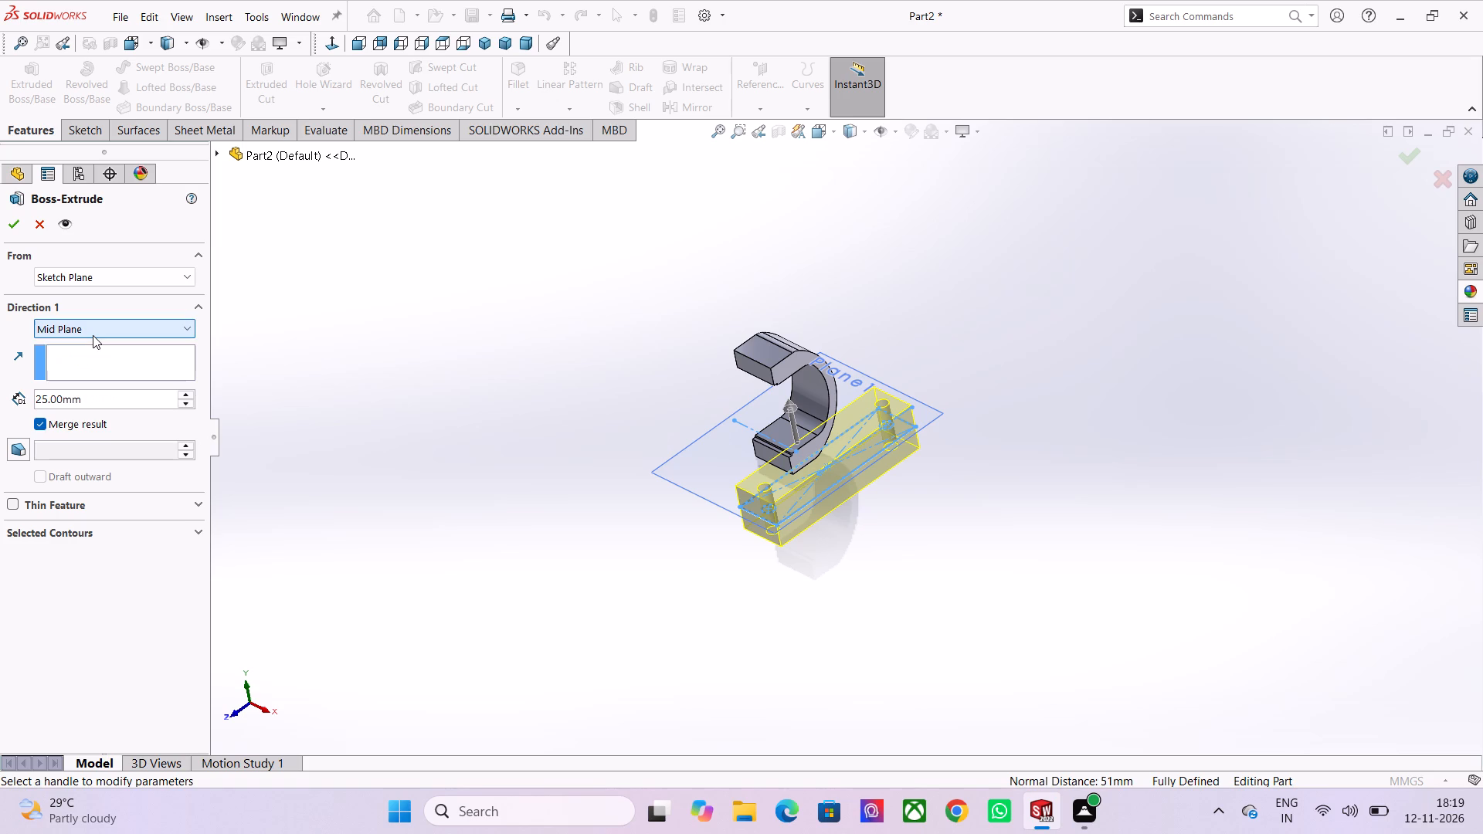
pyautogui.click(93, 335)
pyautogui.click(86, 347)
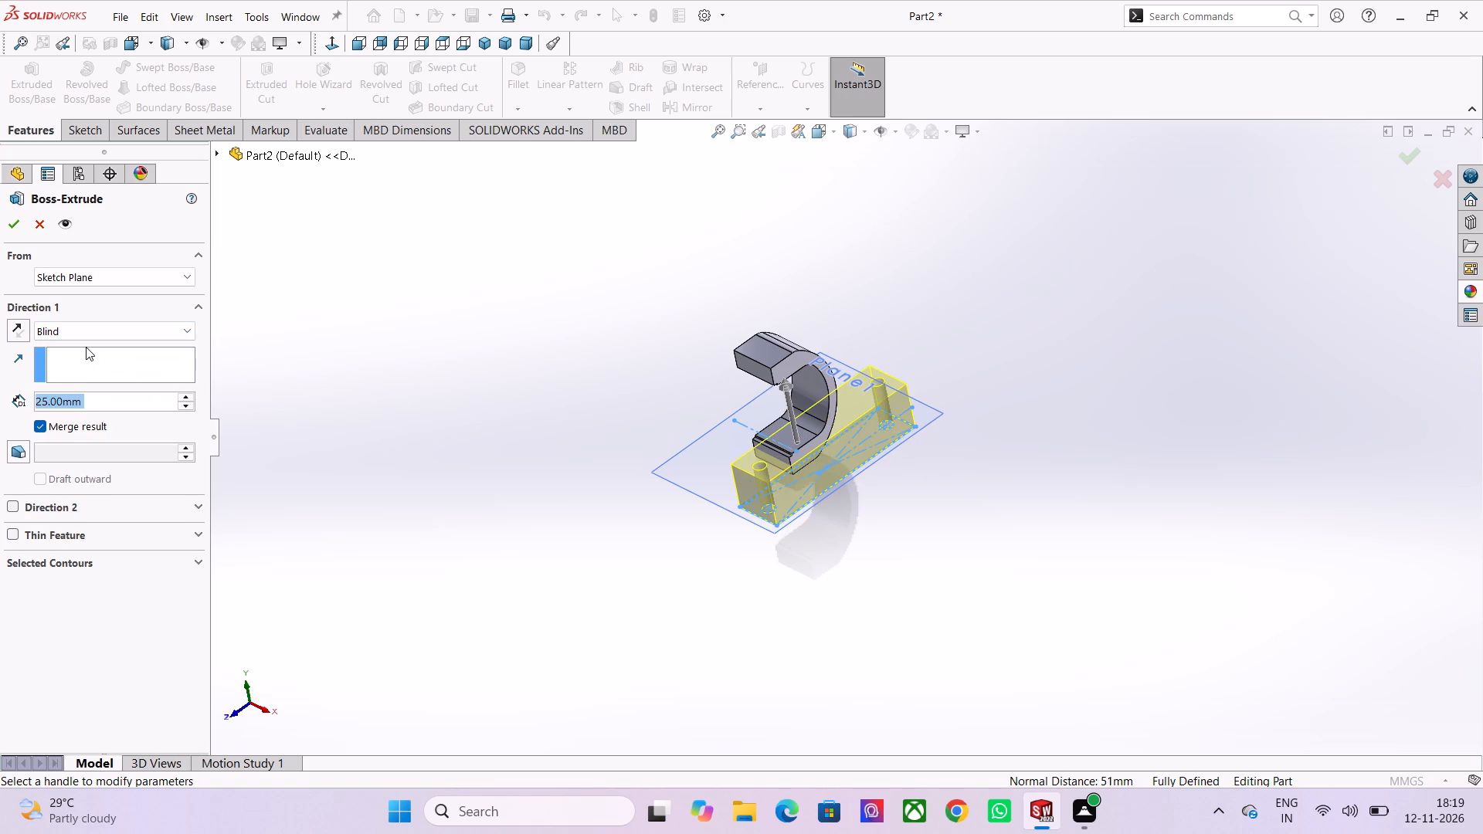
pyautogui.scroll(-1, 86, 347)
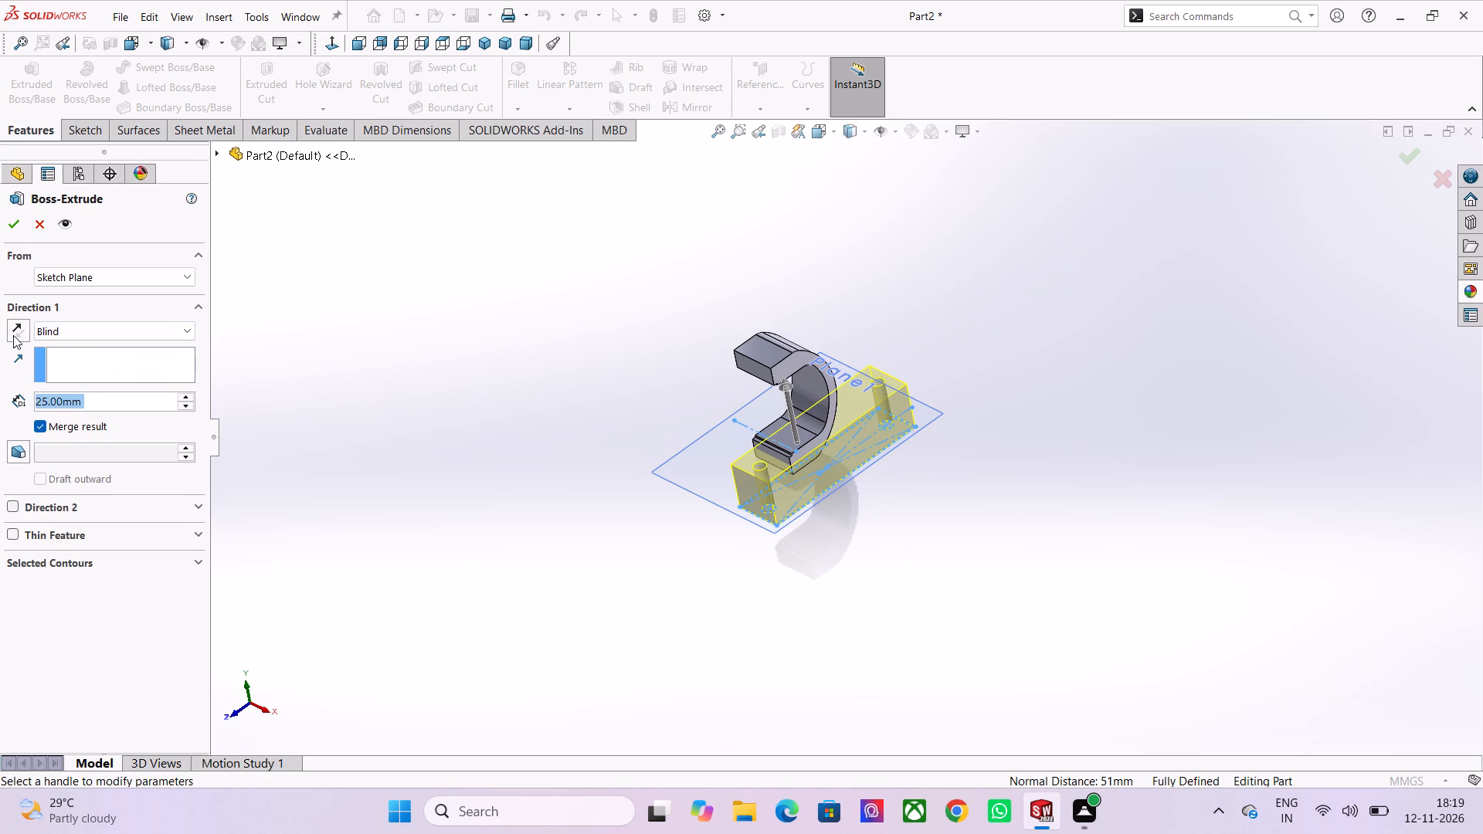
pyautogui.click(13, 331)
pyautogui.click(13, 331)
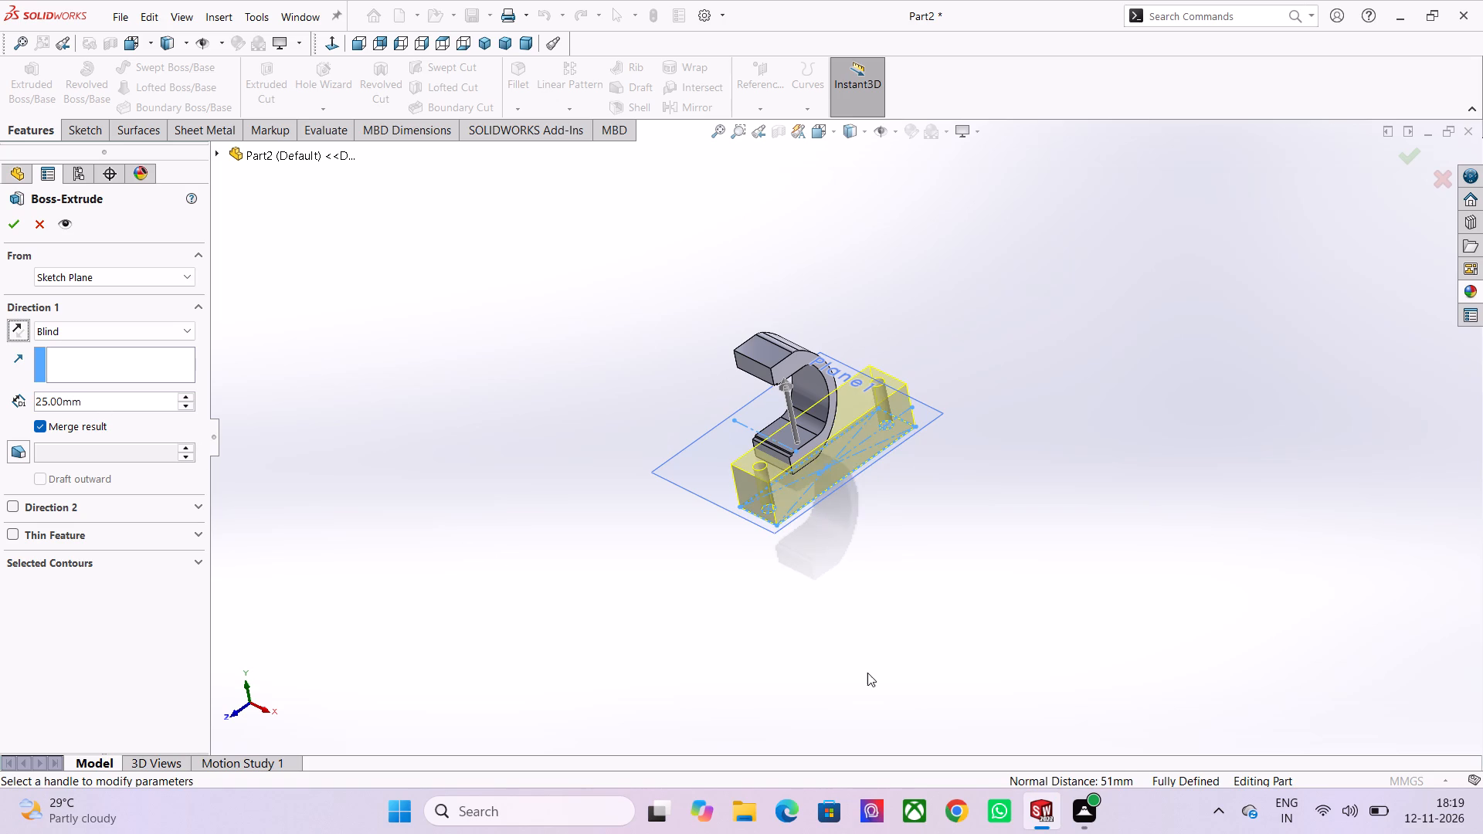
pyautogui.moveTo(867, 673); pyautogui.dragTo(843, 564, button='middle')
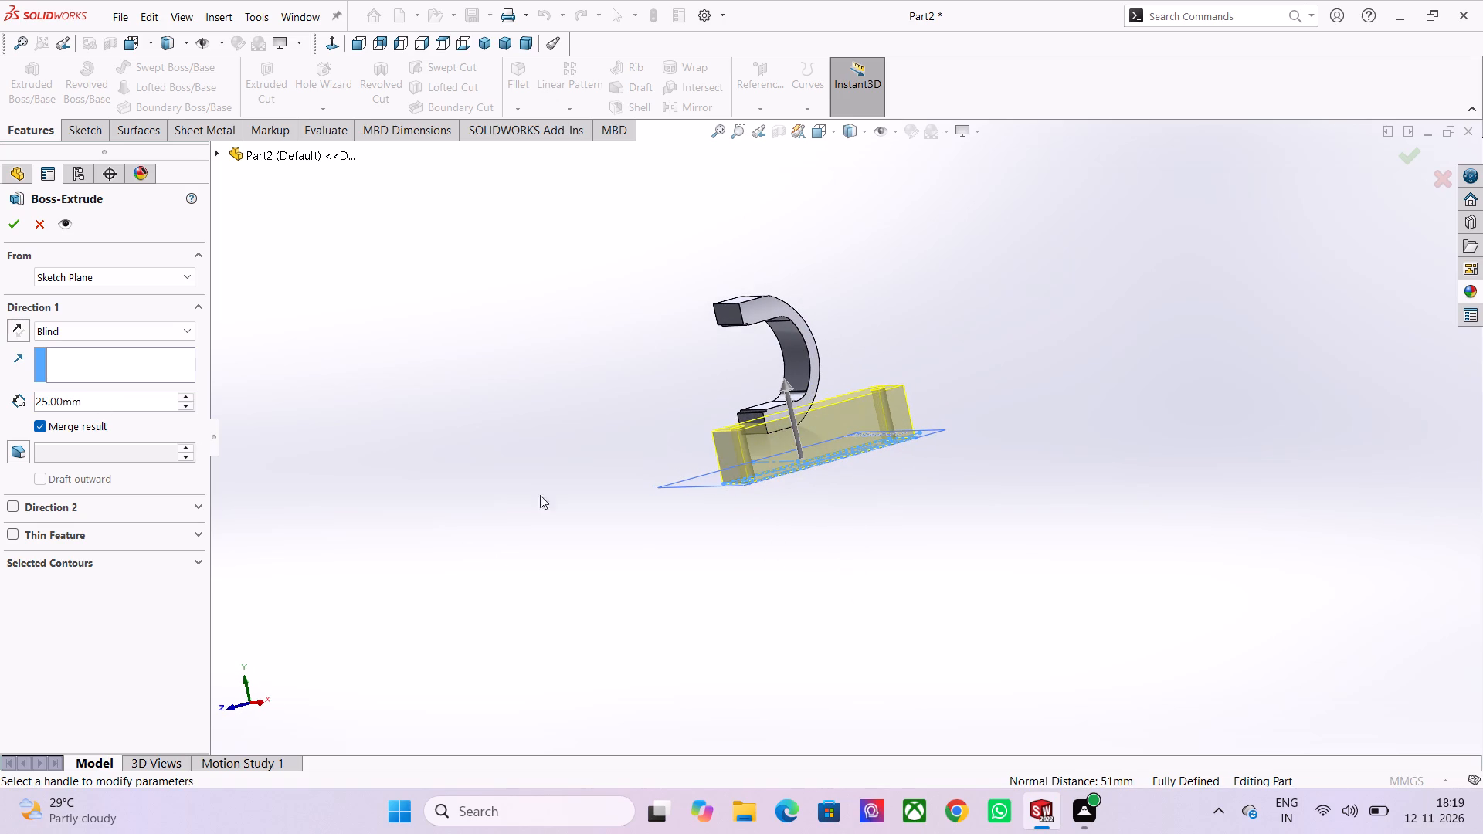
pyautogui.doubleClick(100, 405)
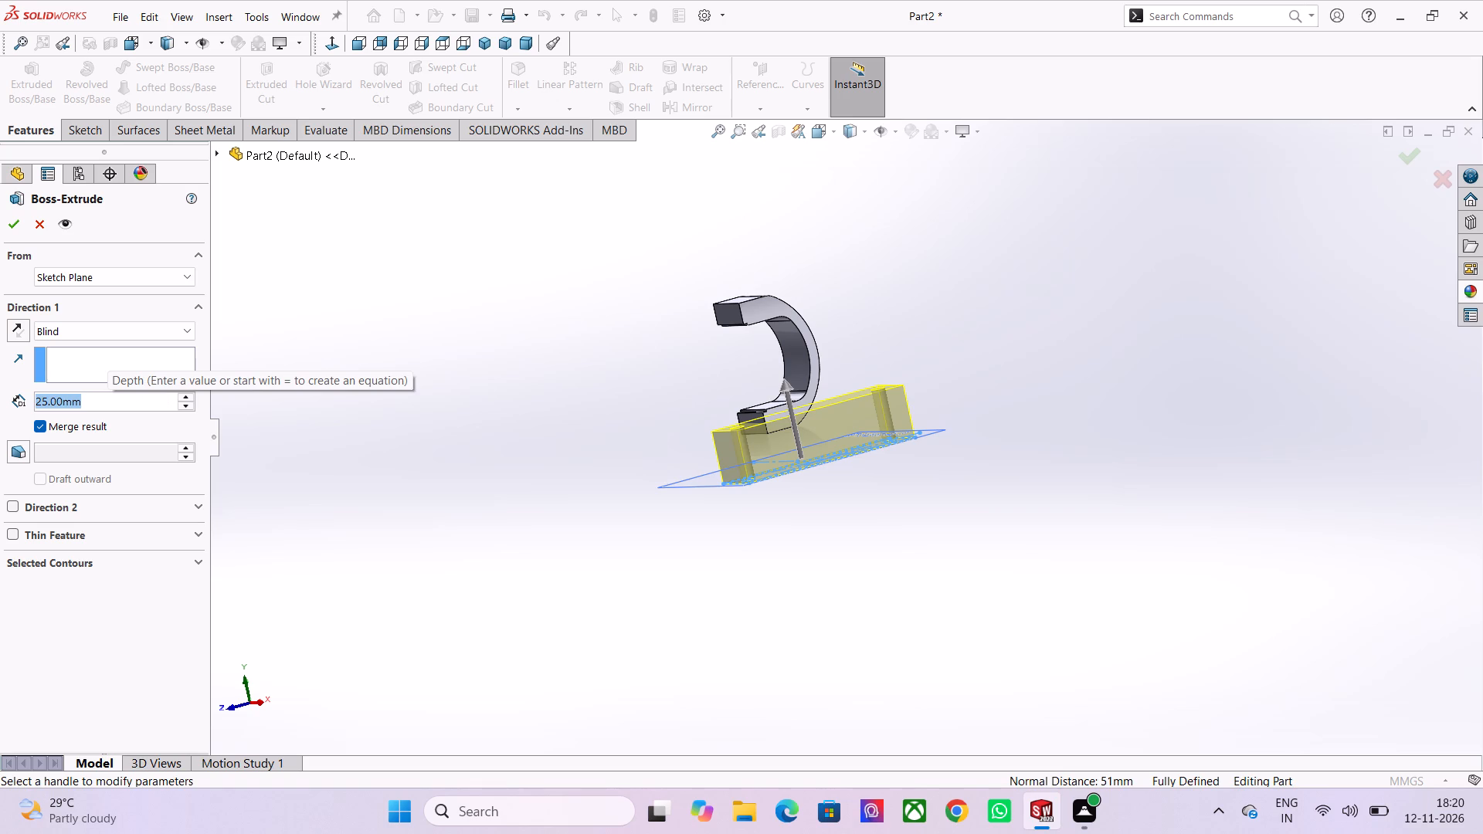
pyautogui.write('10')
pyautogui.press('Return')
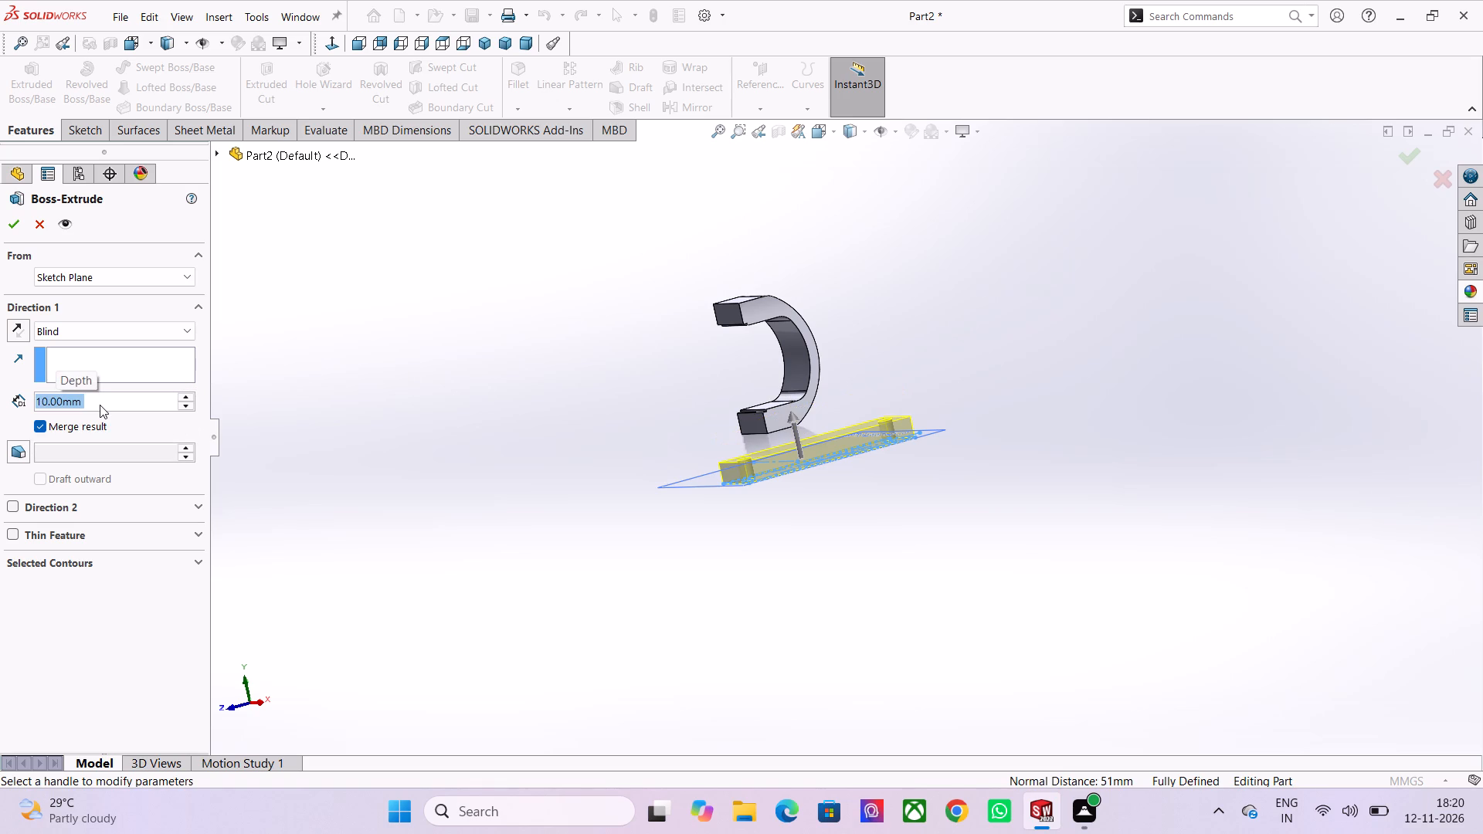
pyautogui.press('Return')
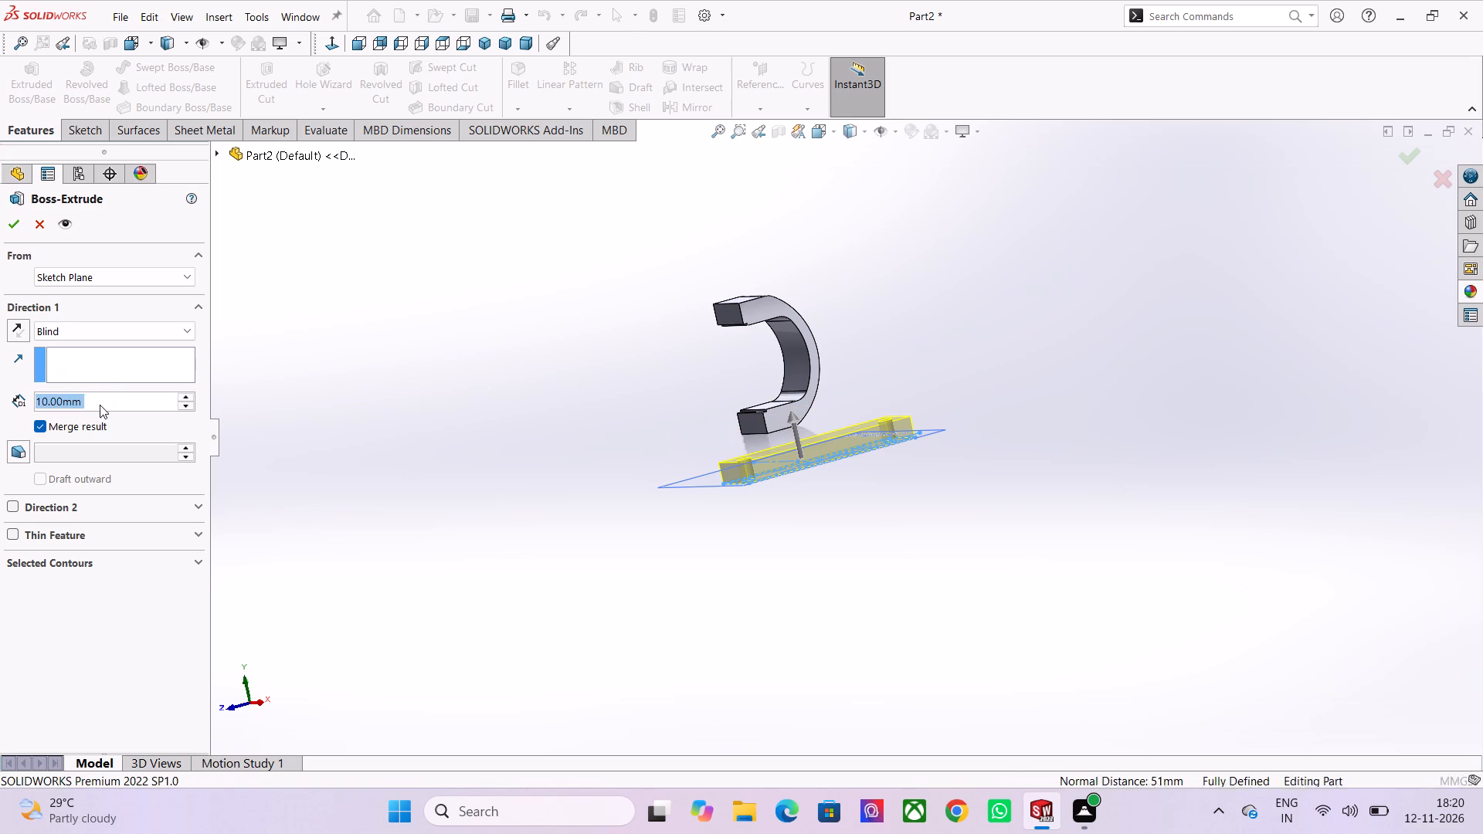
pyautogui.click(824, 548)
# Fillet the four vertical corner edges of the base plate with a 4 mm radius.
pyautogui.moveTo(824, 548); pyautogui.dragTo(799, 676, button='middle')
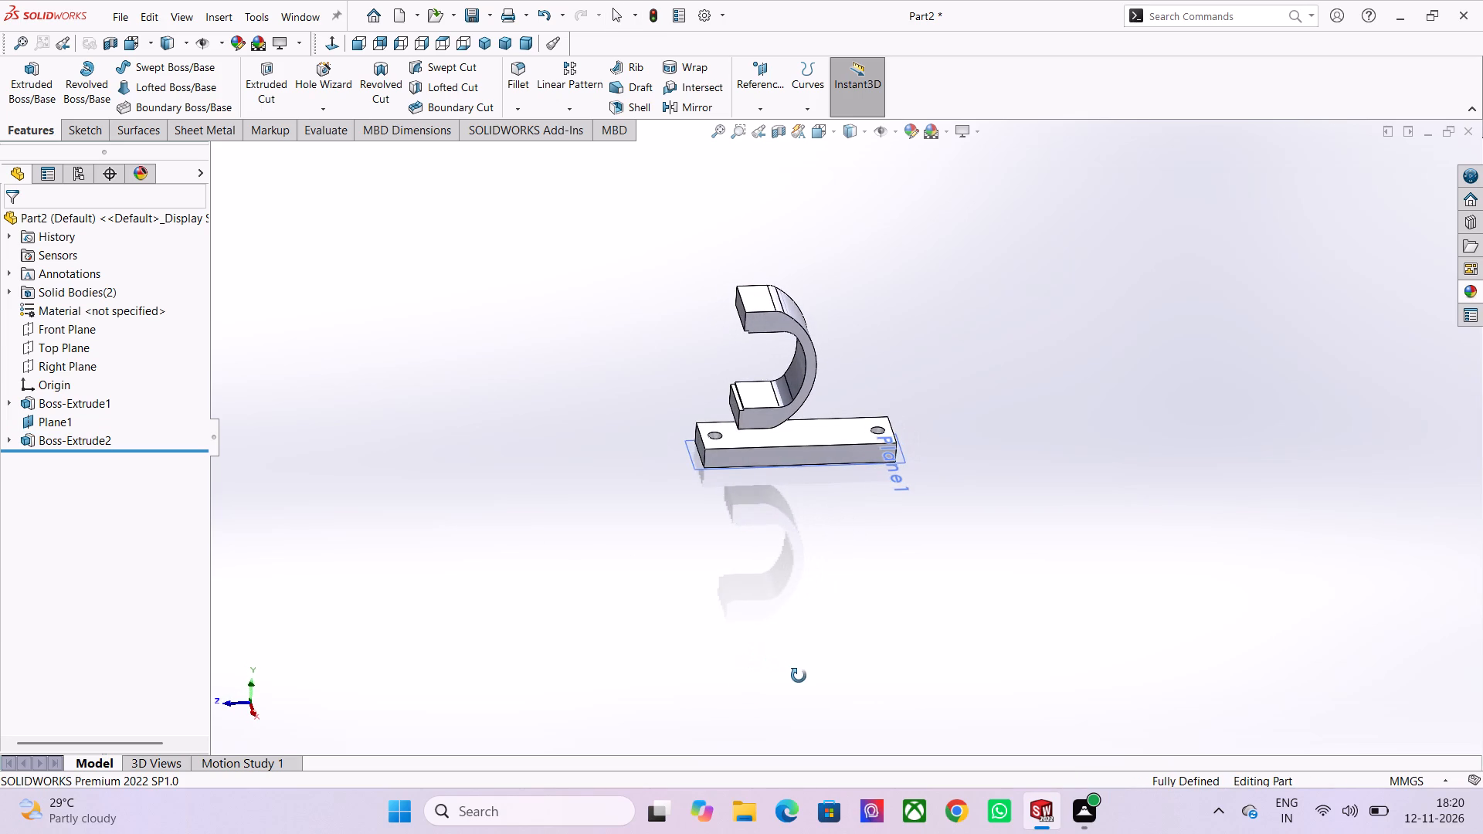
pyautogui.moveTo(799, 676); pyautogui.dragTo(808, 734, button='middle')
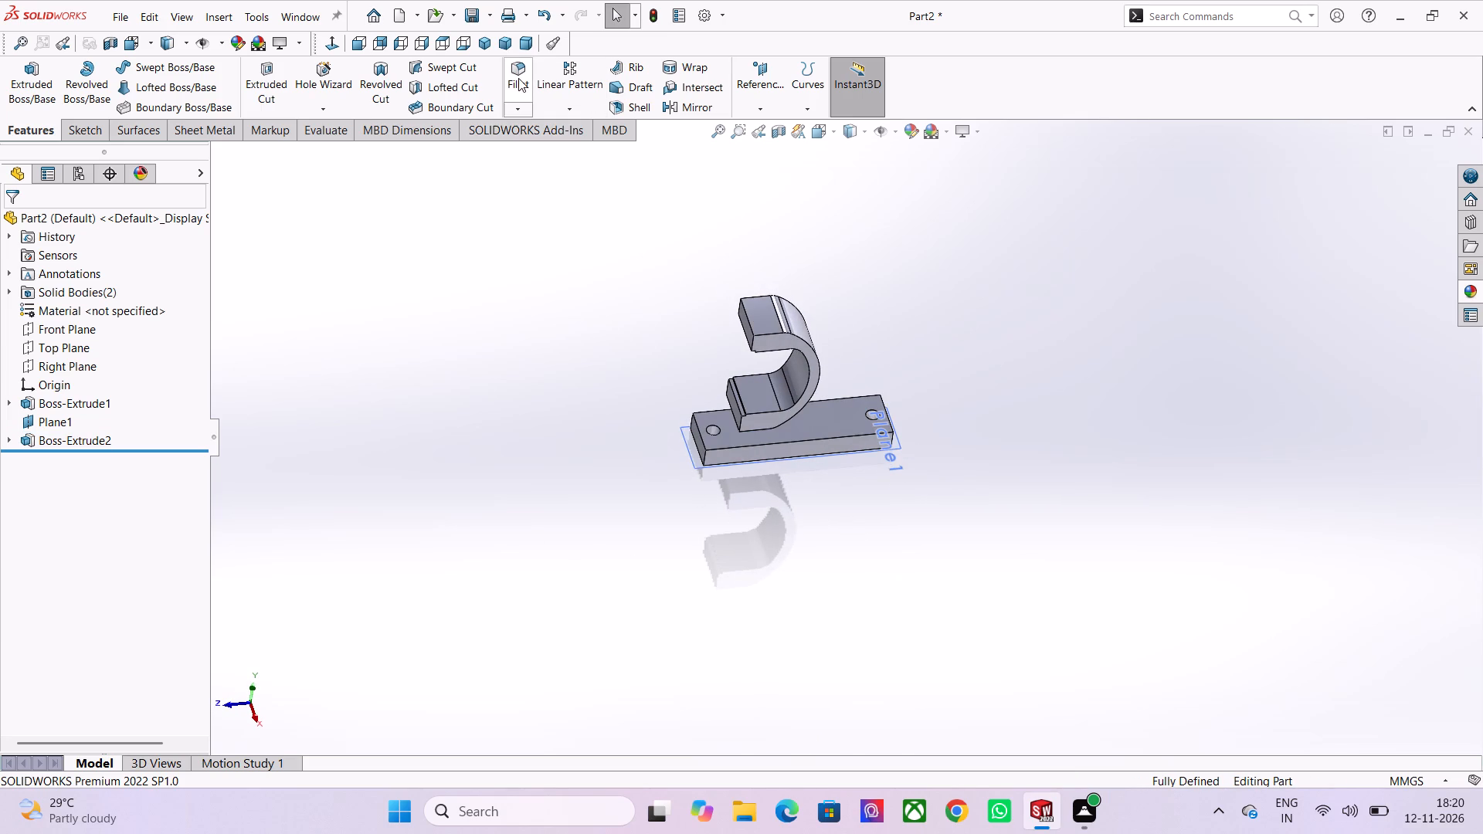
pyautogui.click(518, 78)
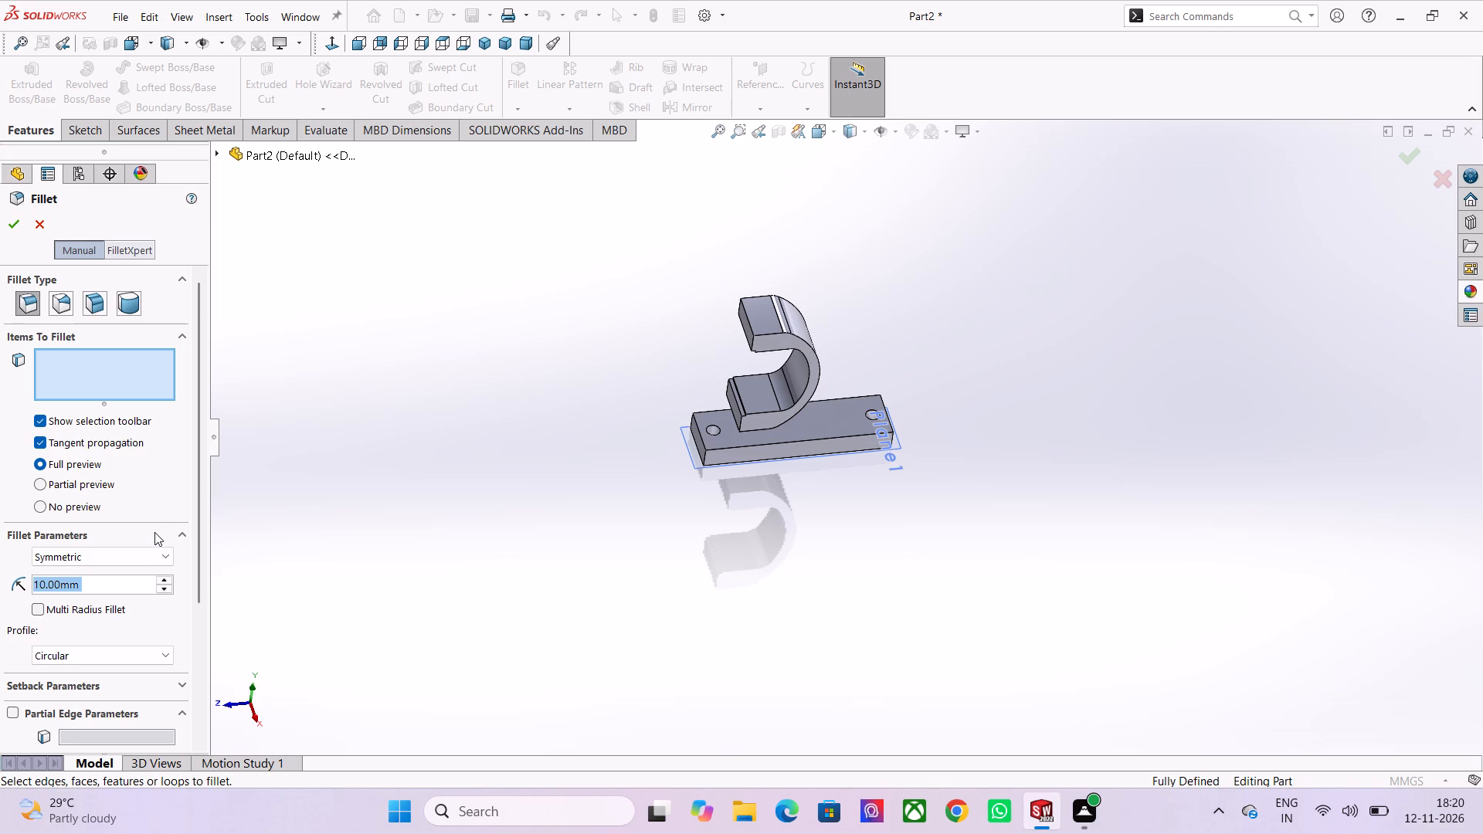
pyautogui.press('4')
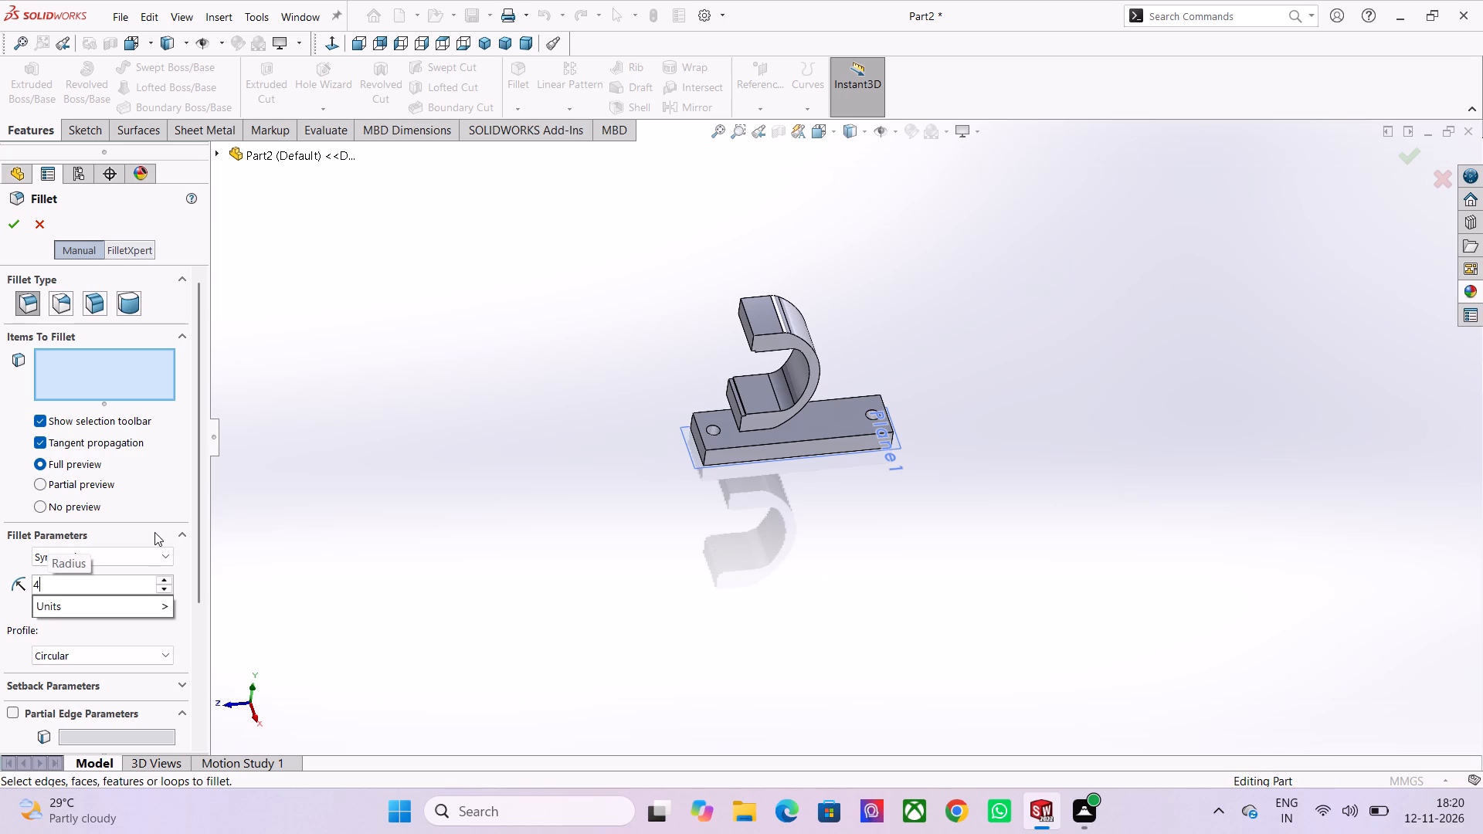
pyautogui.scroll(3, 603, 484)
pyautogui.scroll(2, 868, 482)
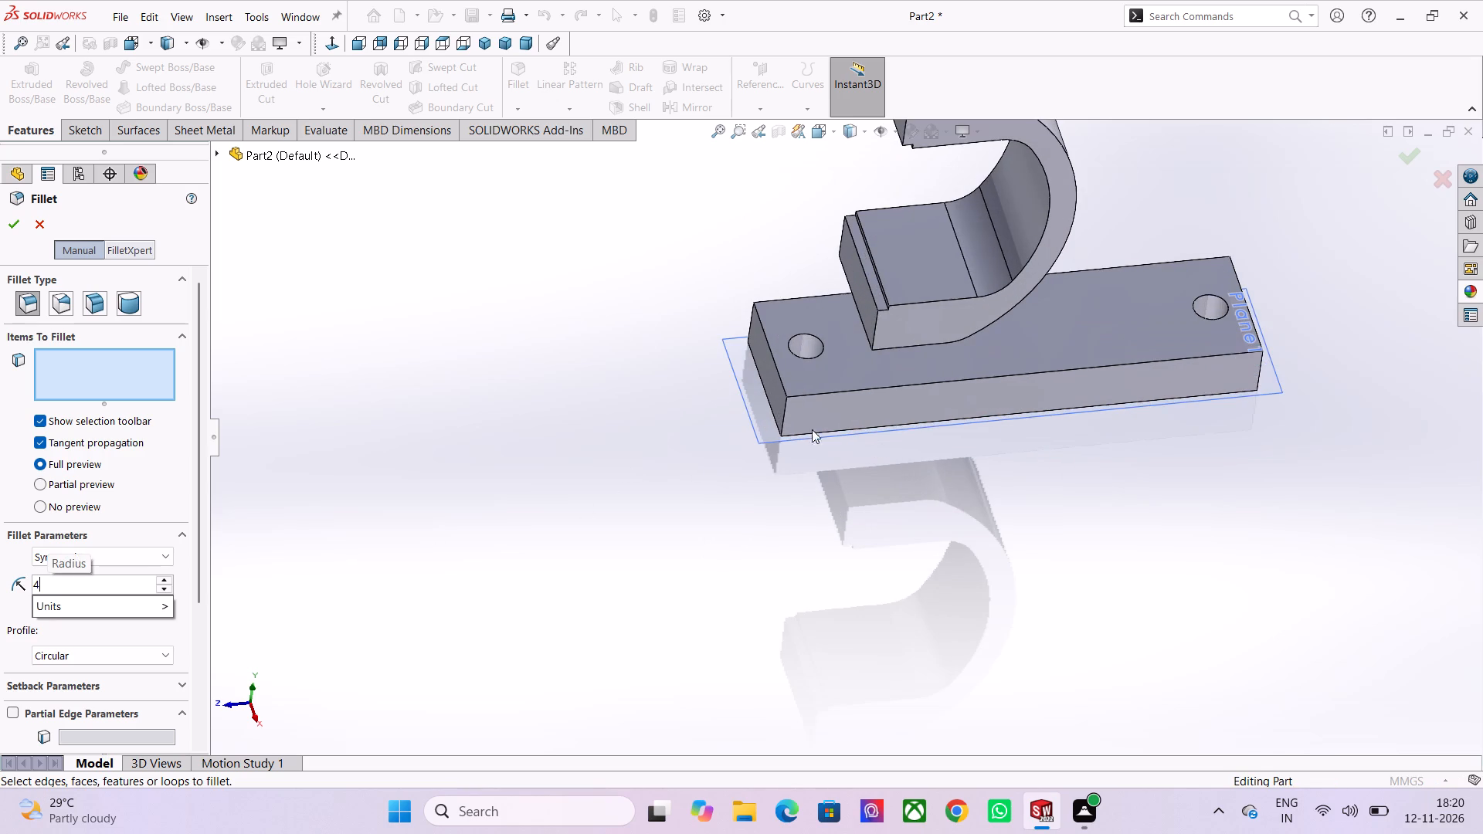
pyautogui.click(785, 417)
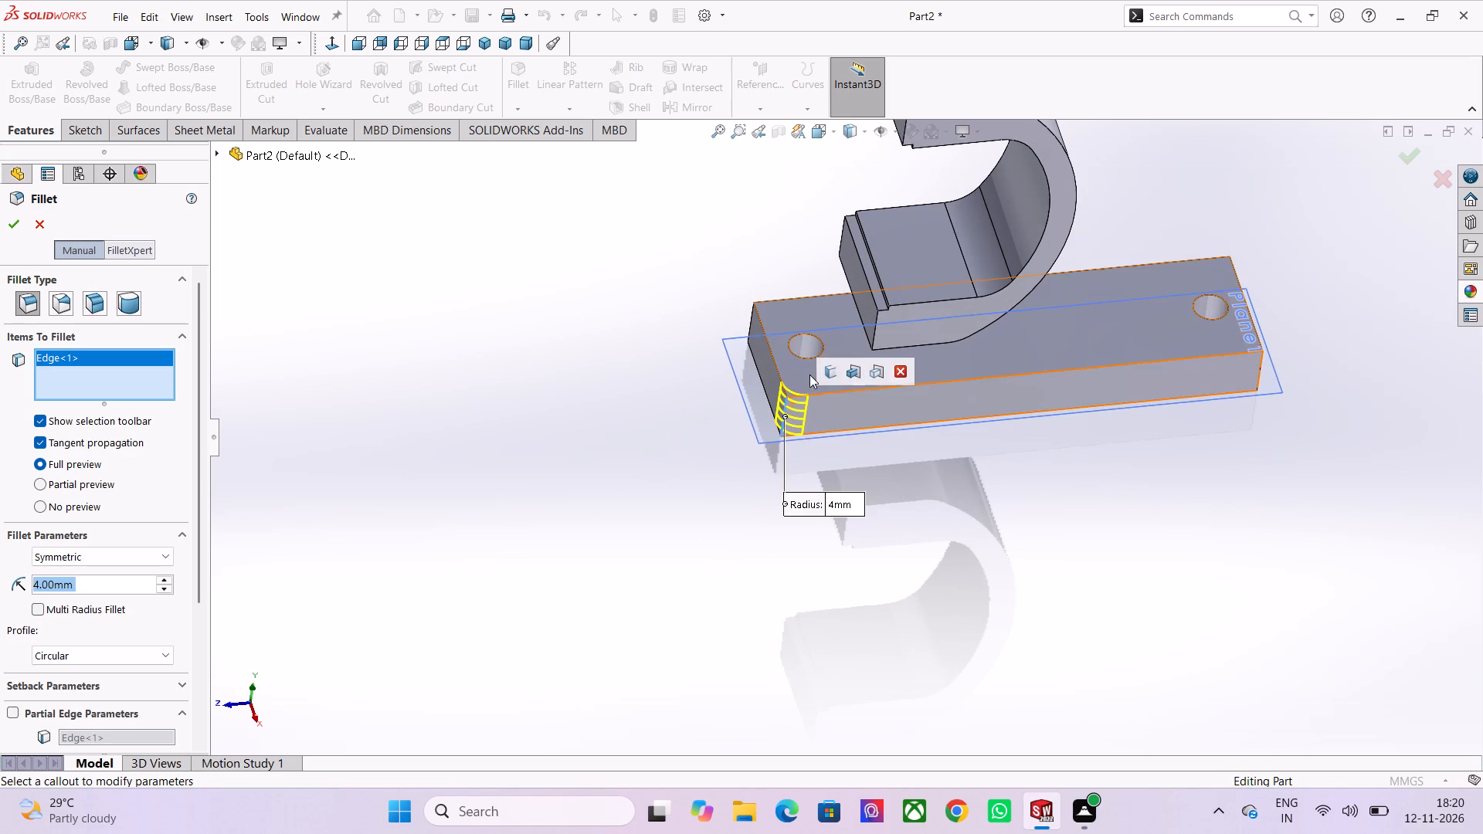
pyautogui.click(831, 365)
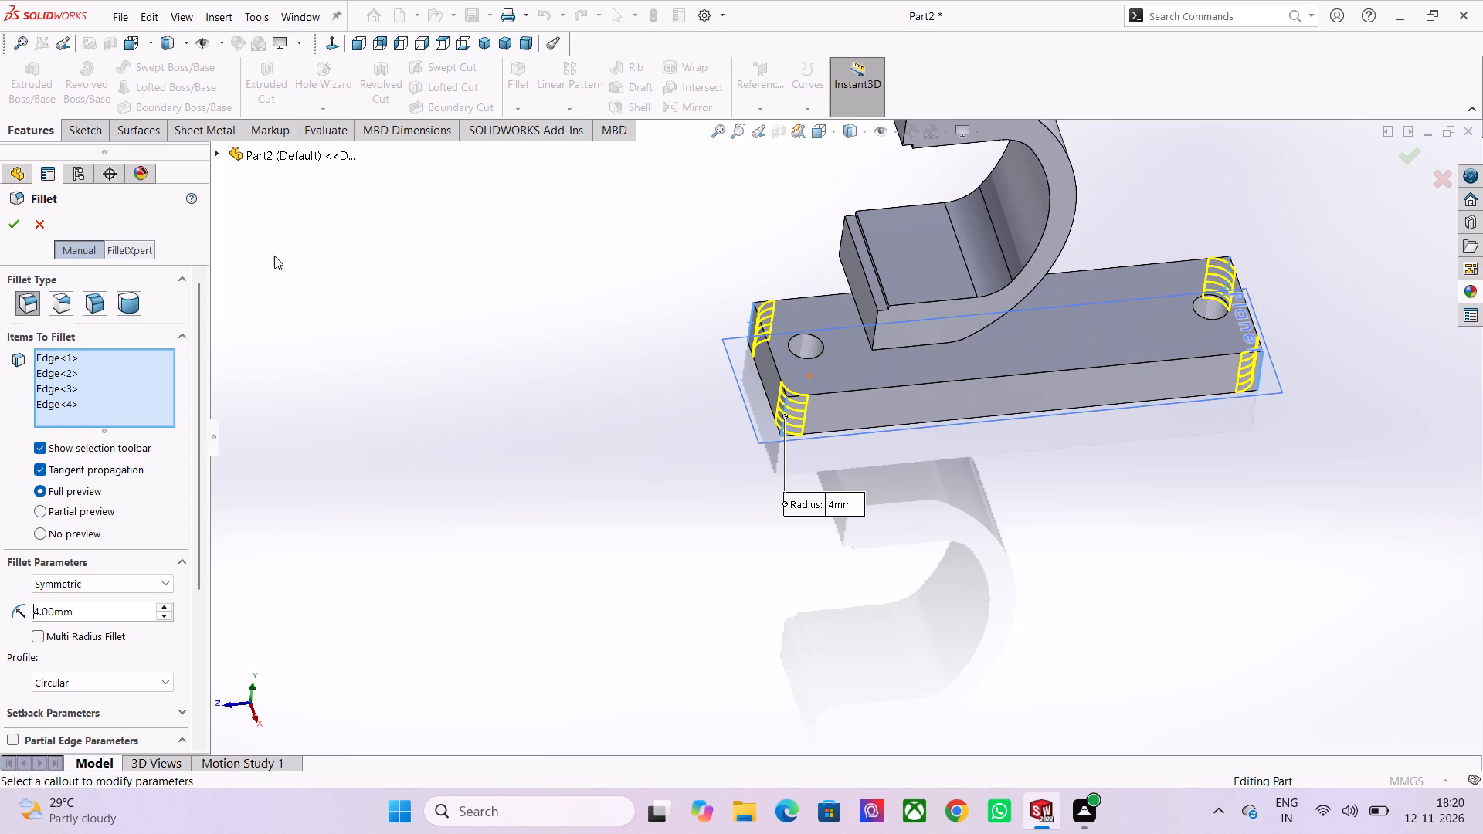
pyautogui.click(16, 222)
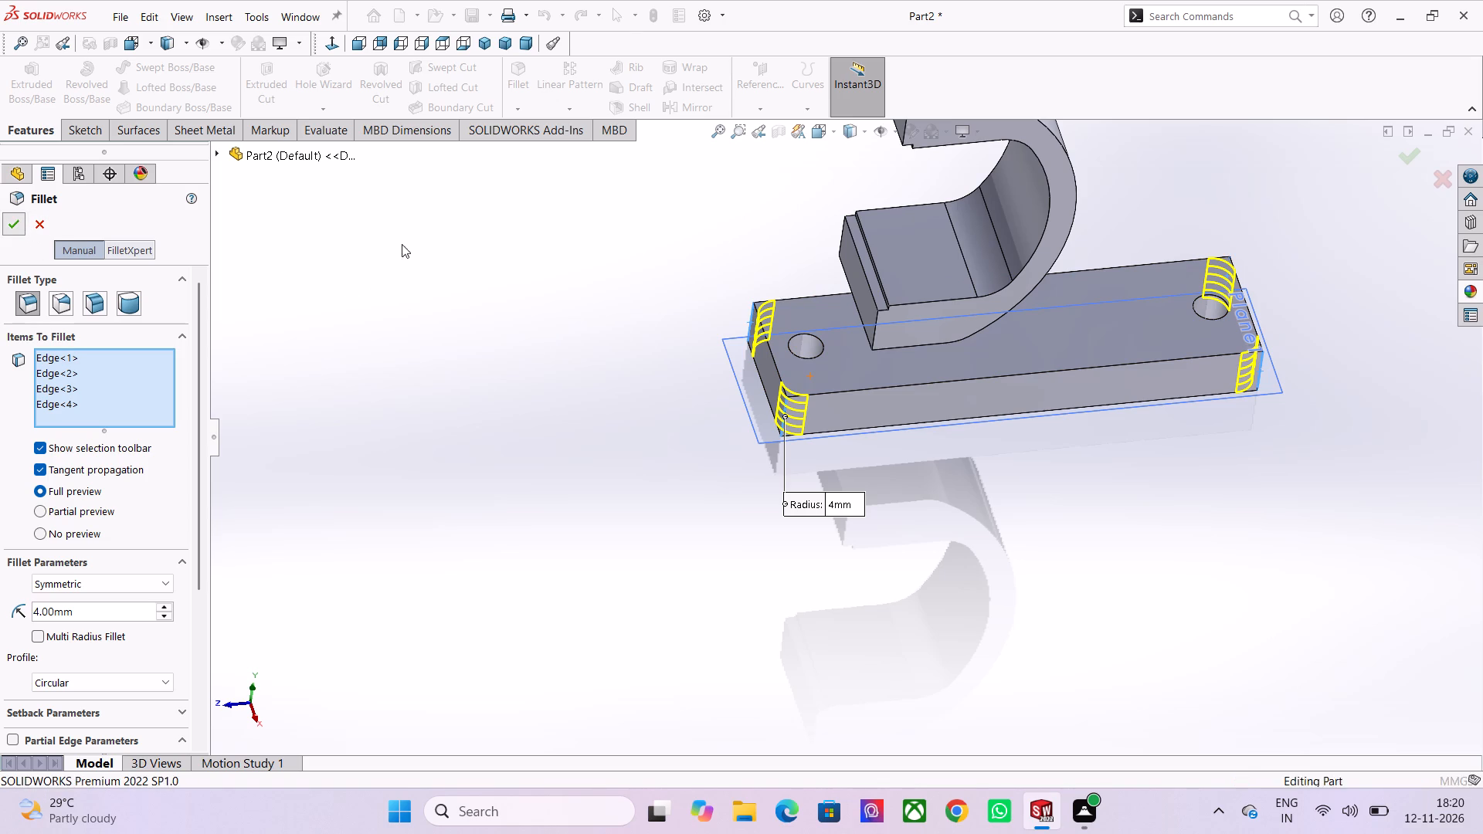
pyautogui.click(988, 603)
pyautogui.scroll(-1, 988, 603)
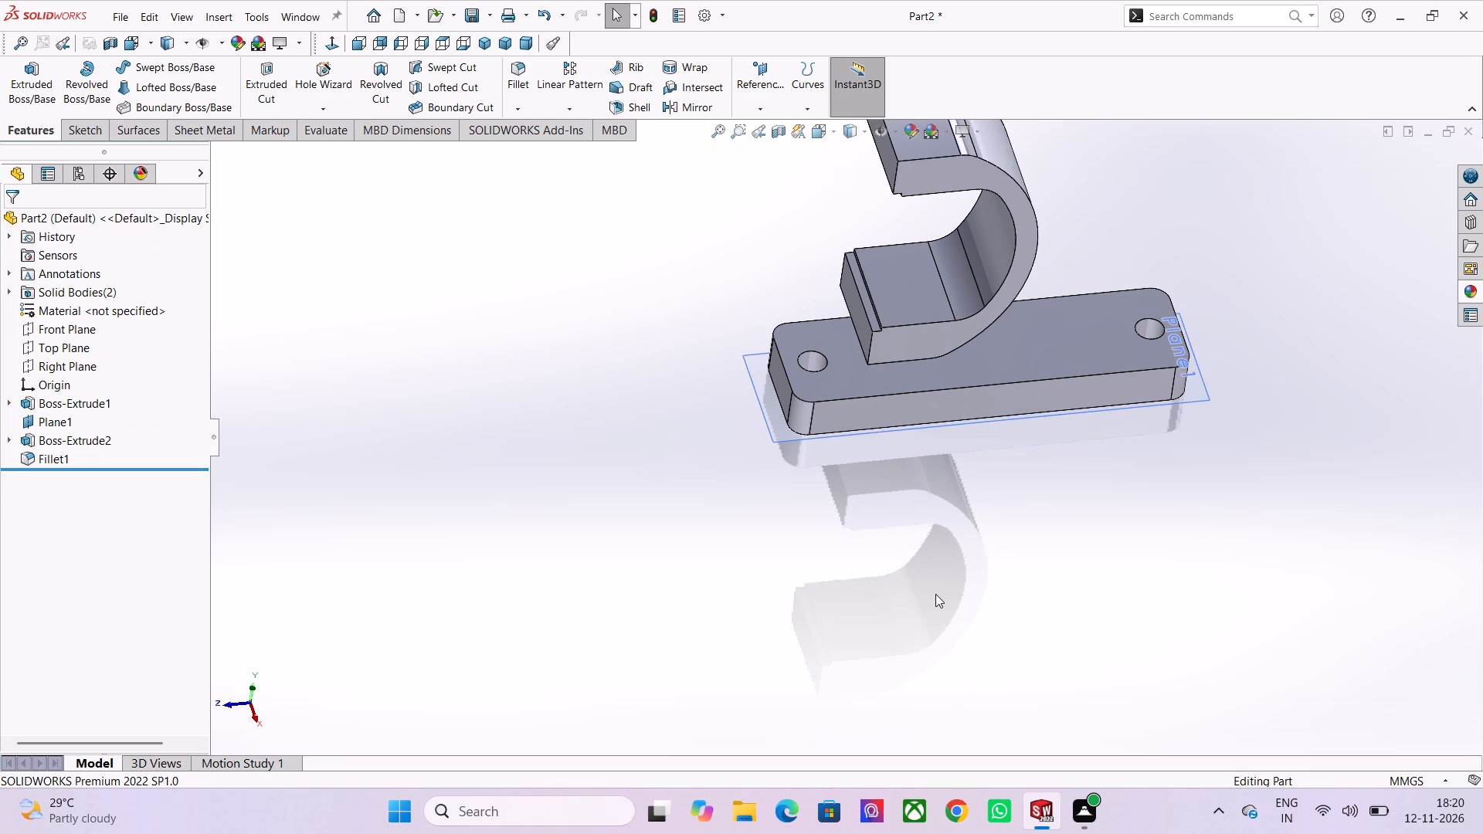
# Hide the reference plane at the base plate's underside.
pyautogui.click(765, 393)
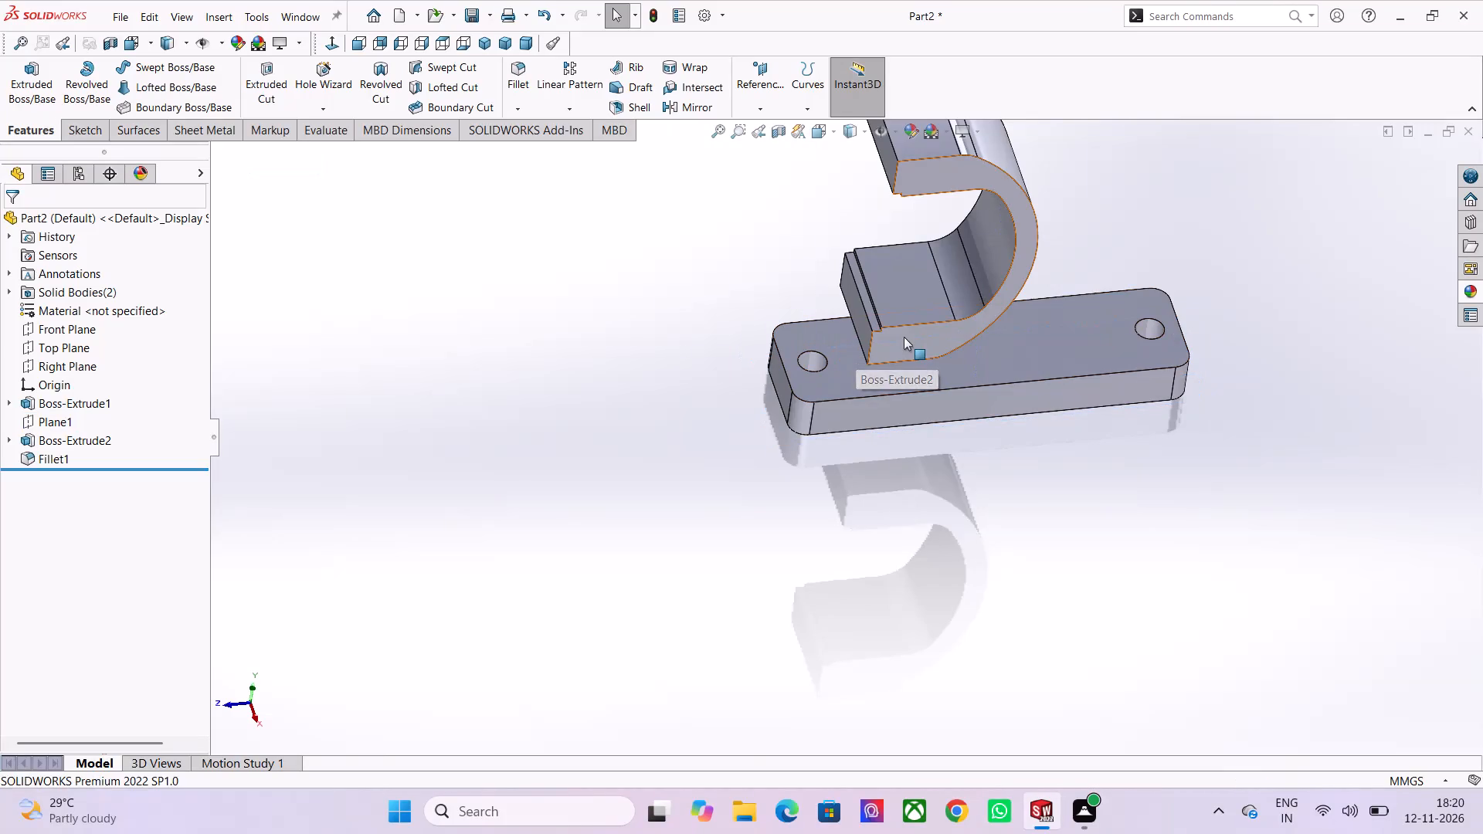
# Start a sketch on the C-shaped body's side face and draw a circle of about 18.8 mm radius centred on the origin.
pyautogui.click(904, 337)
pyautogui.click(963, 293)
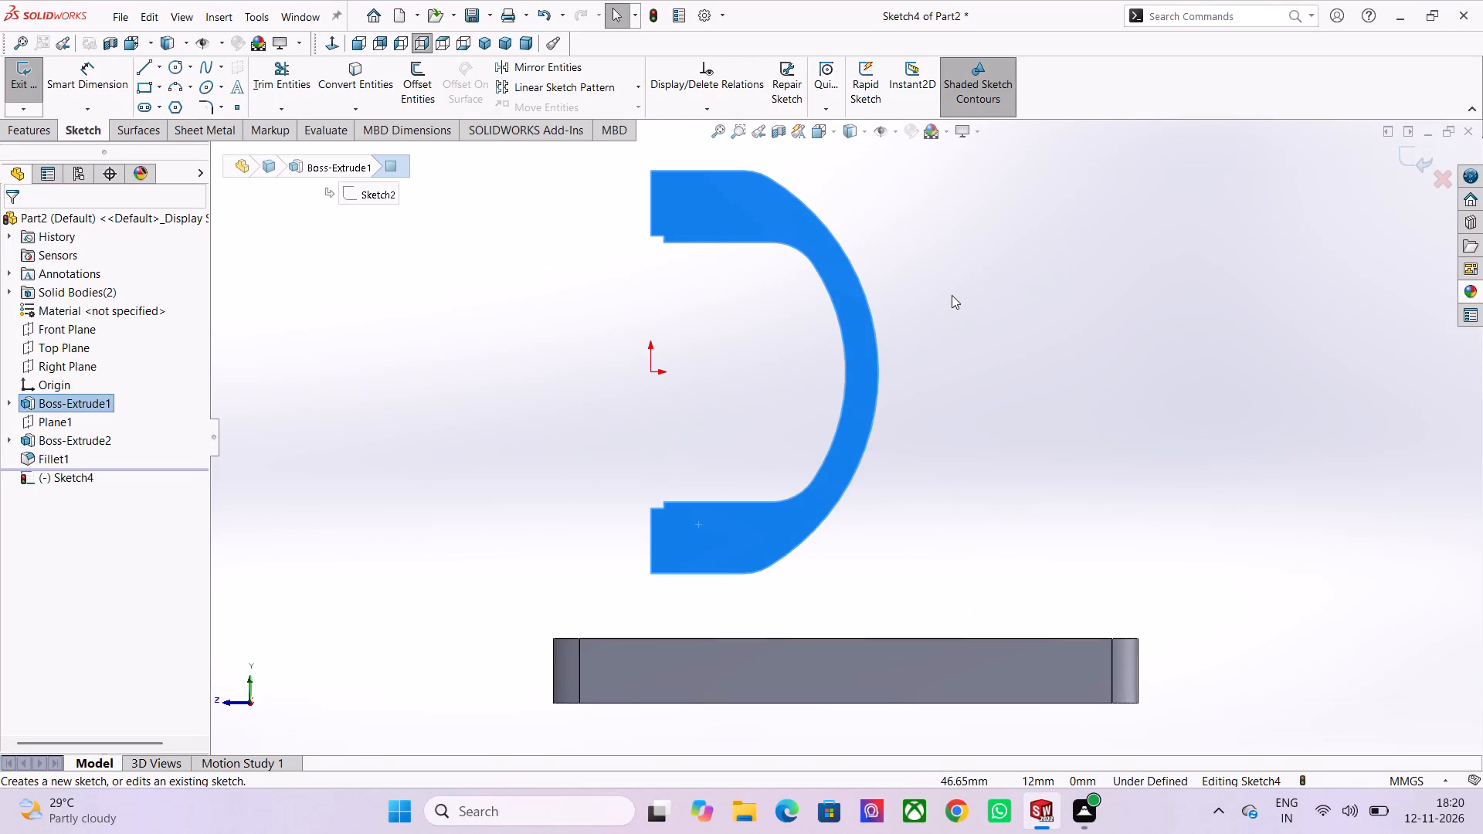
pyautogui.click(175, 69)
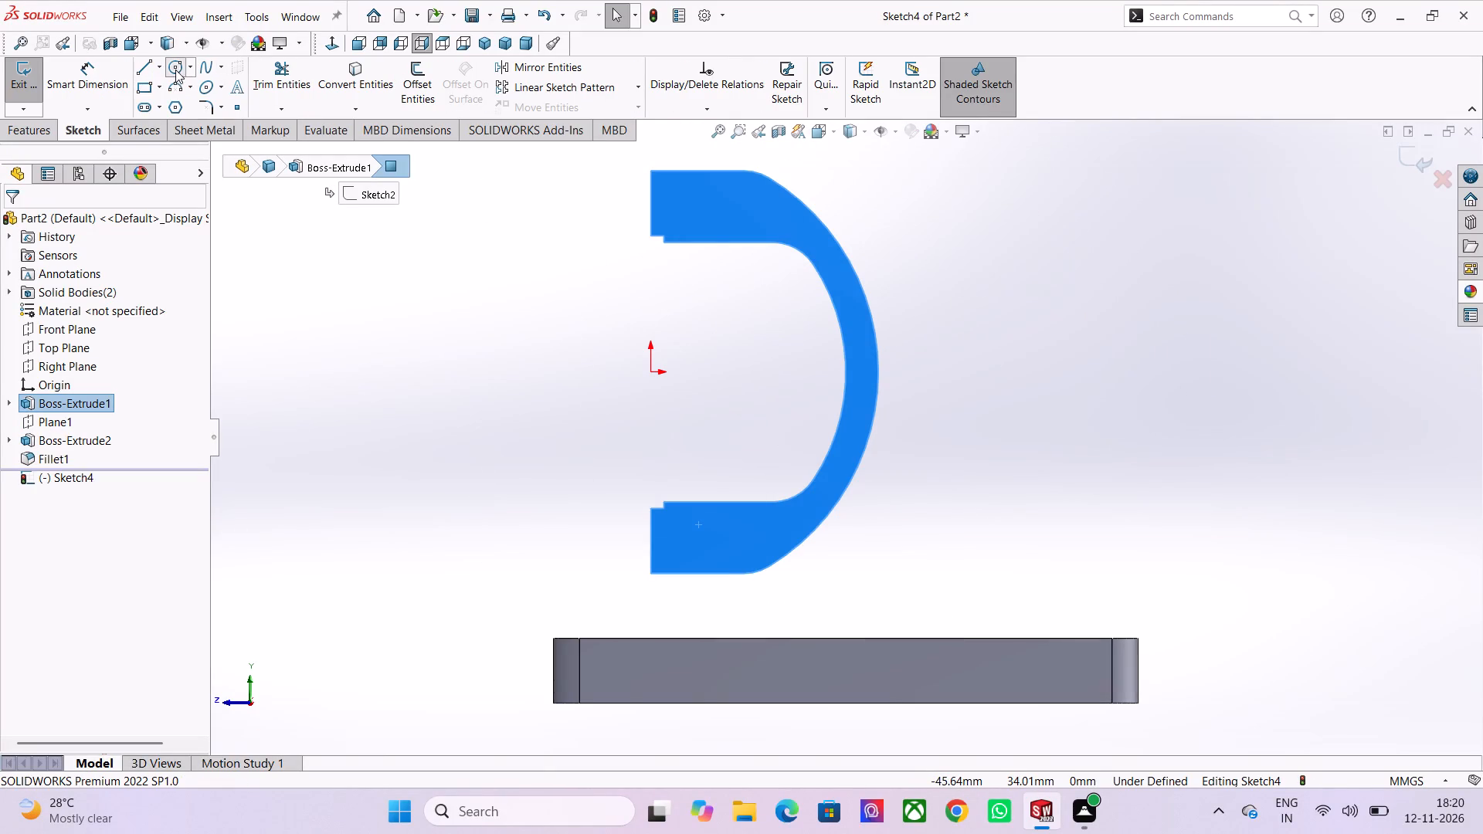
pyautogui.click(646, 369)
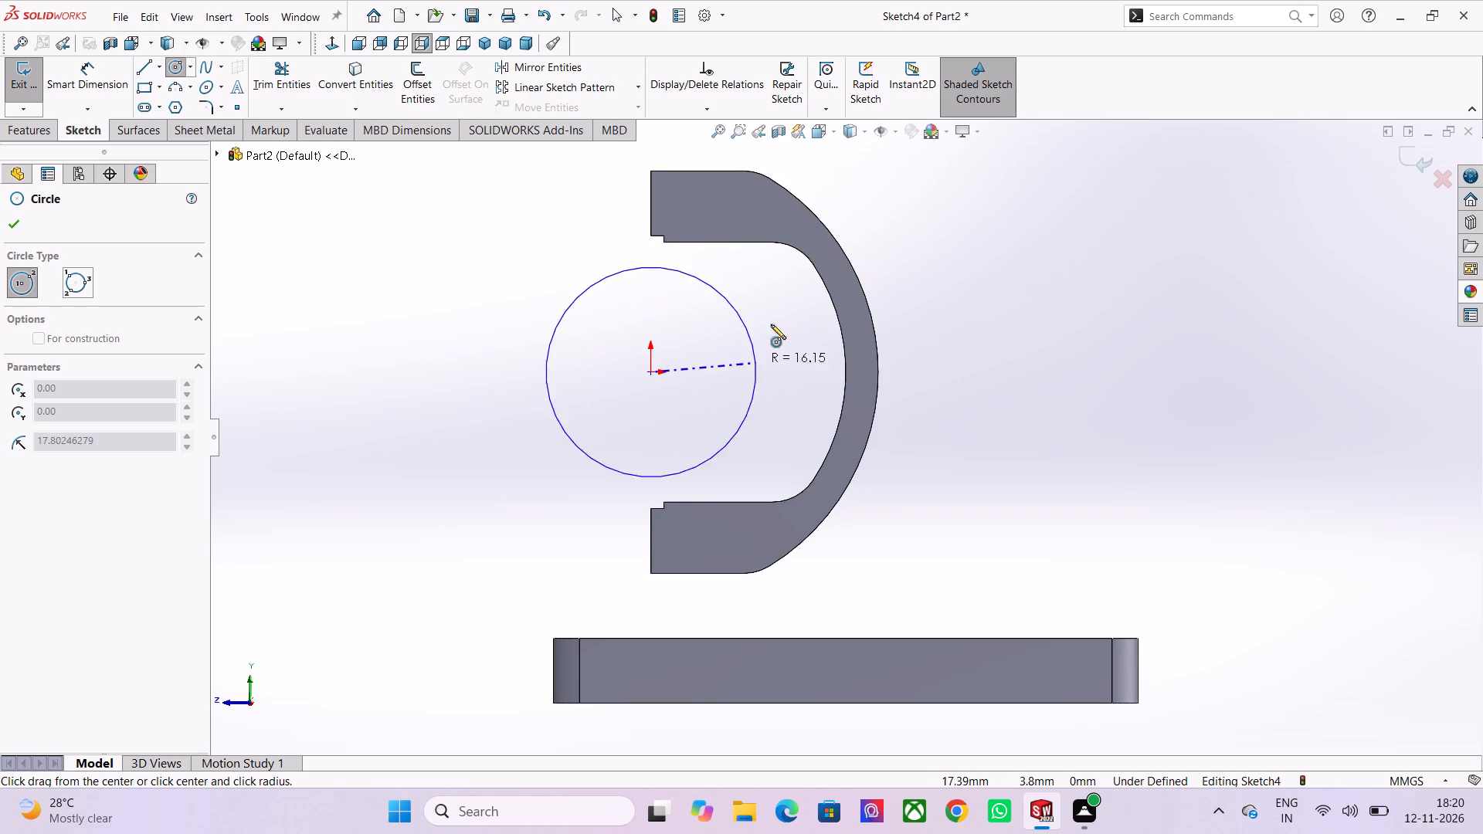
pyautogui.click(764, 325)
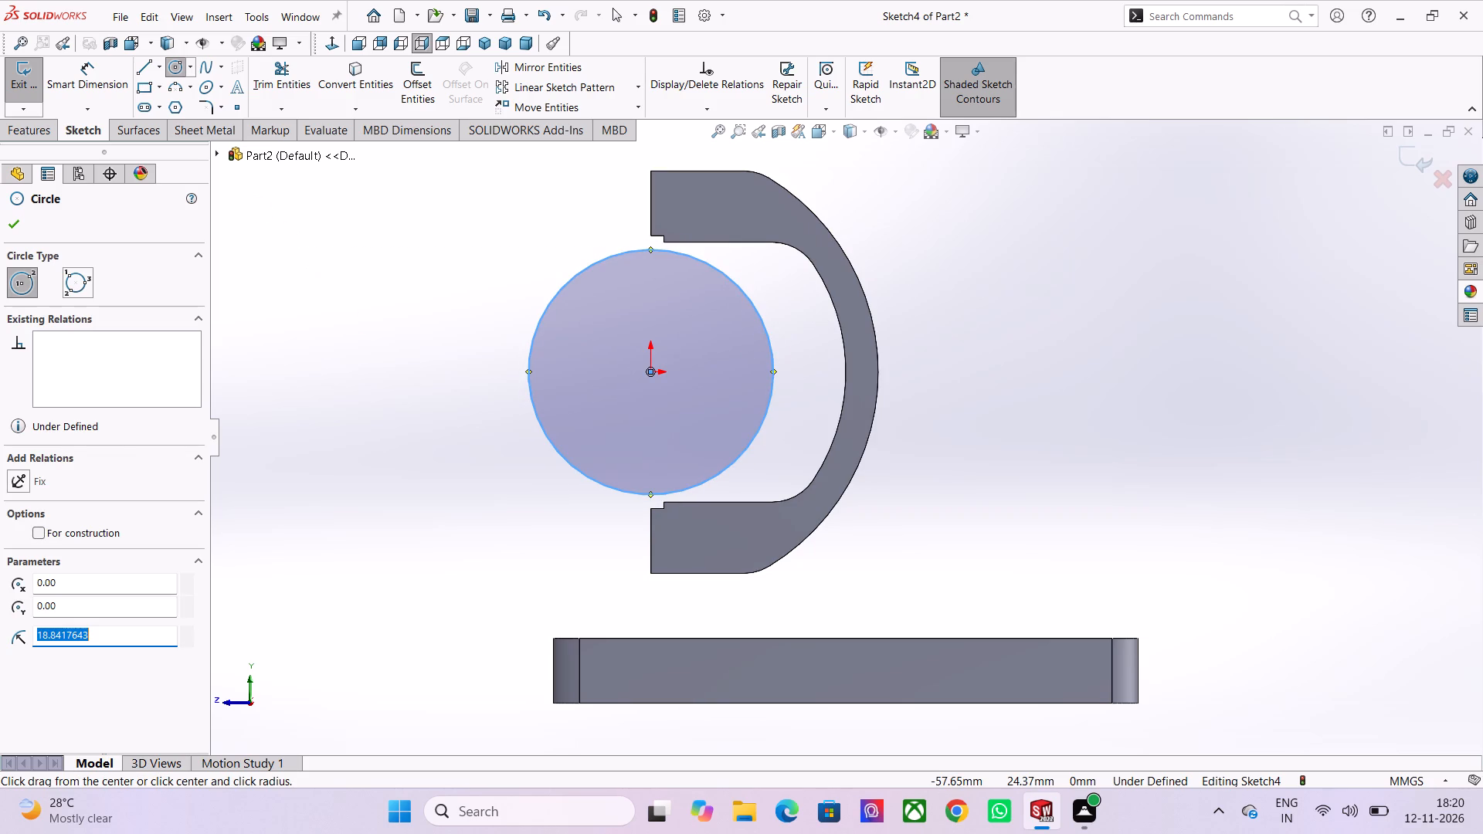
# Draw a 40 mm vertical line joining the inner notch corners of the C-shaped body's upper and lower arms.
pyautogui.click(104, 69)
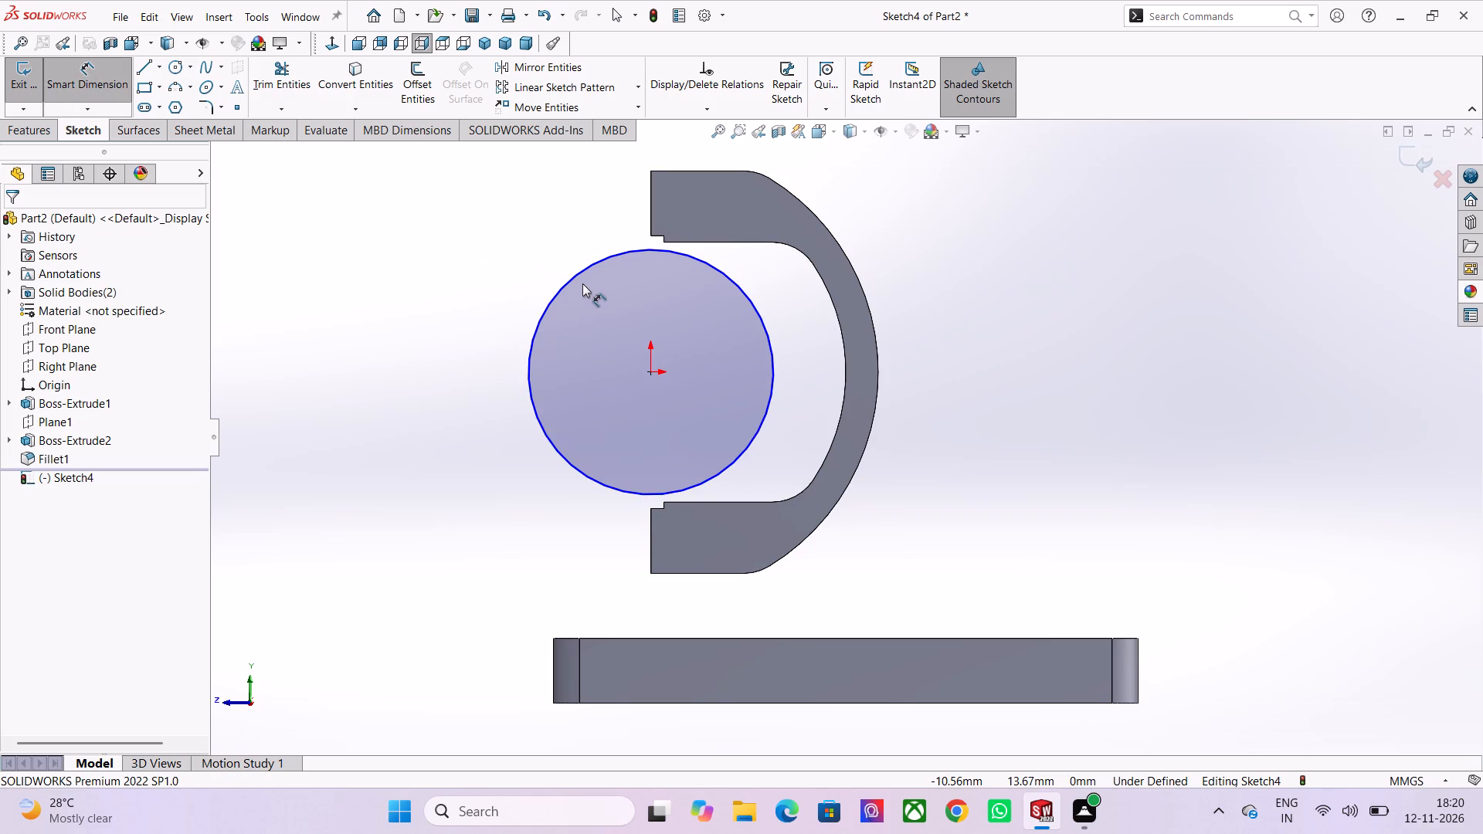
pyautogui.click(146, 65)
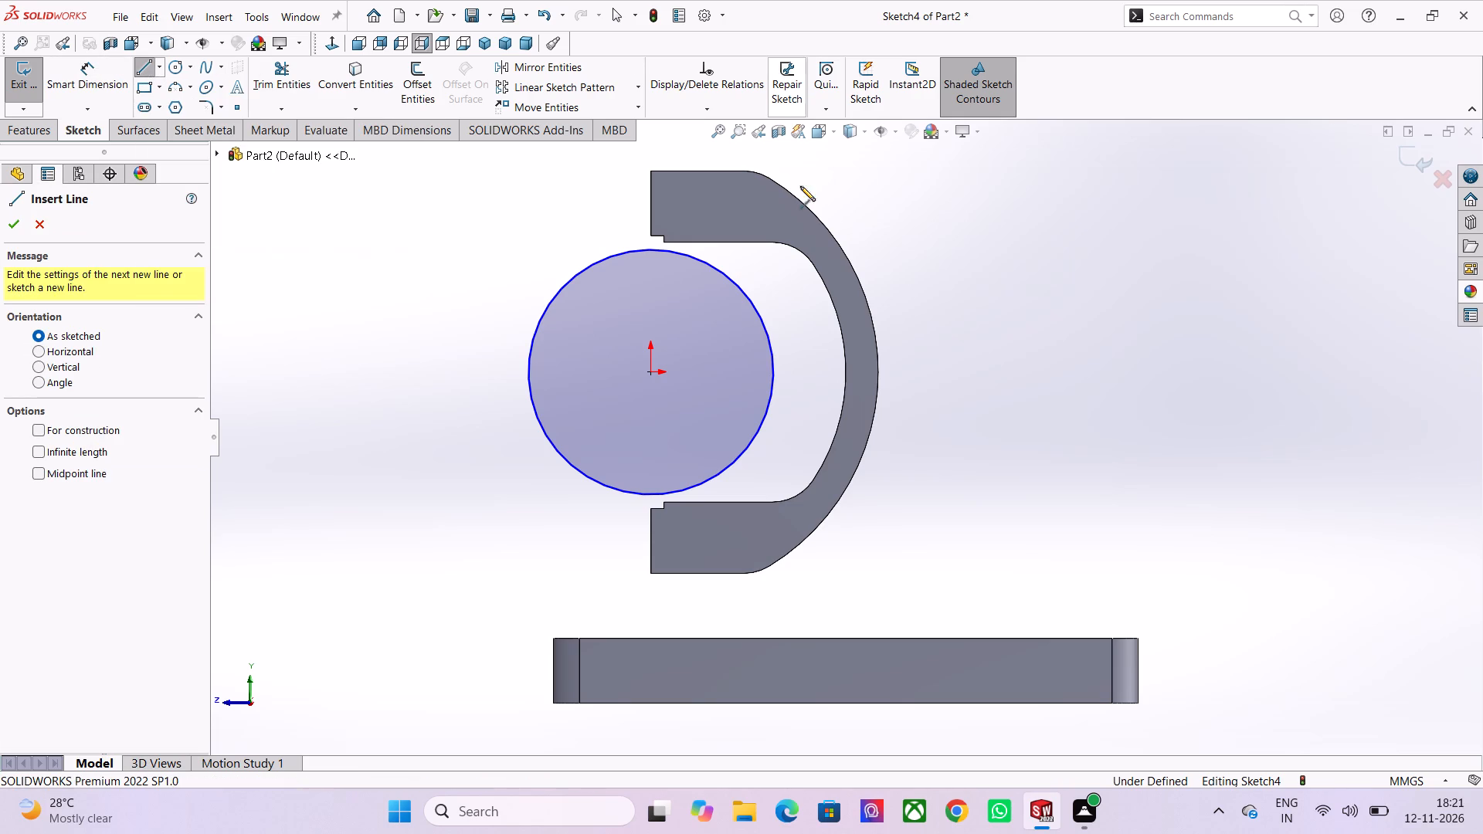
pyautogui.click(665, 243)
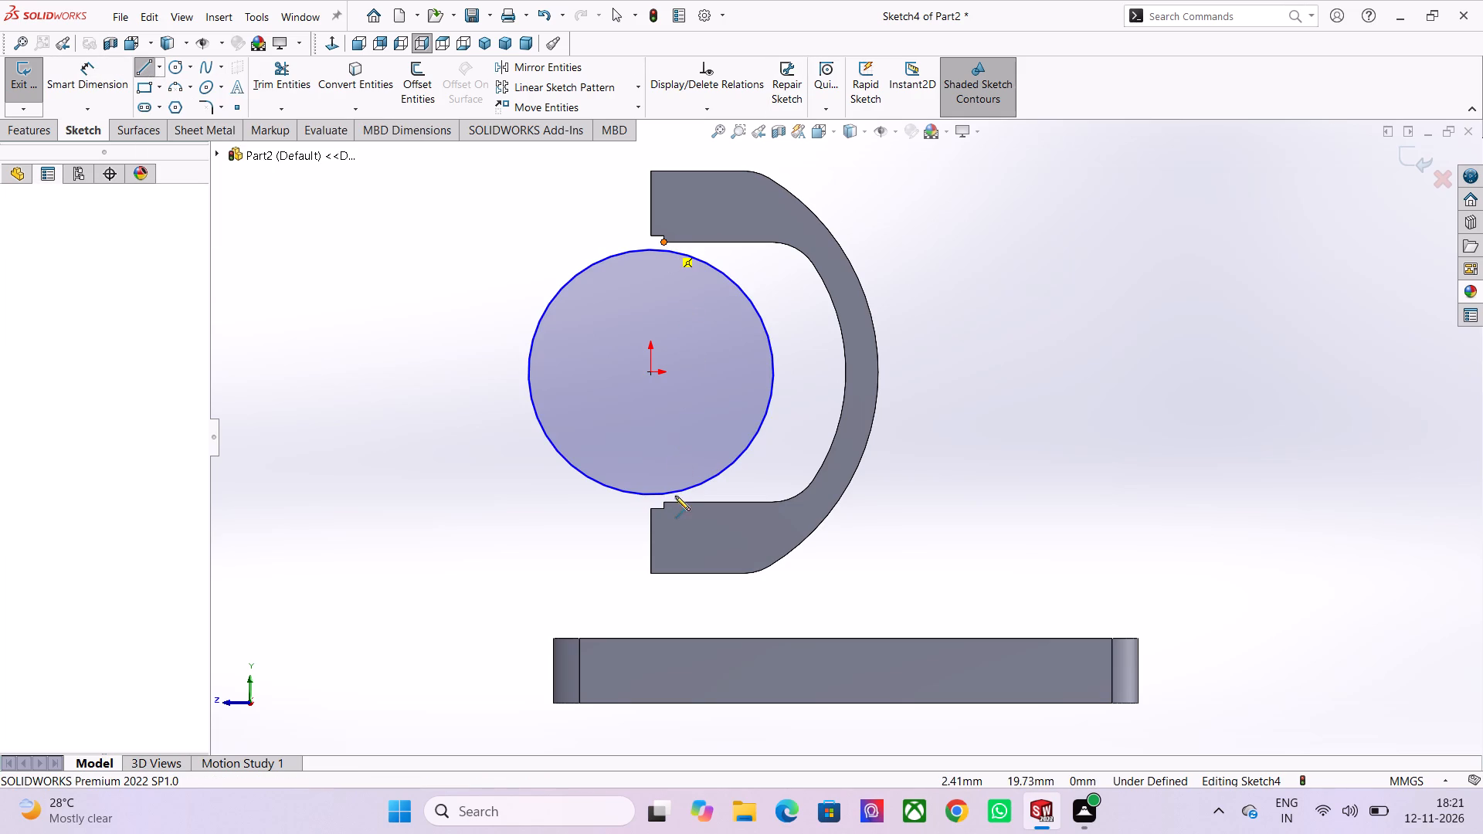
pyautogui.click(663, 501)
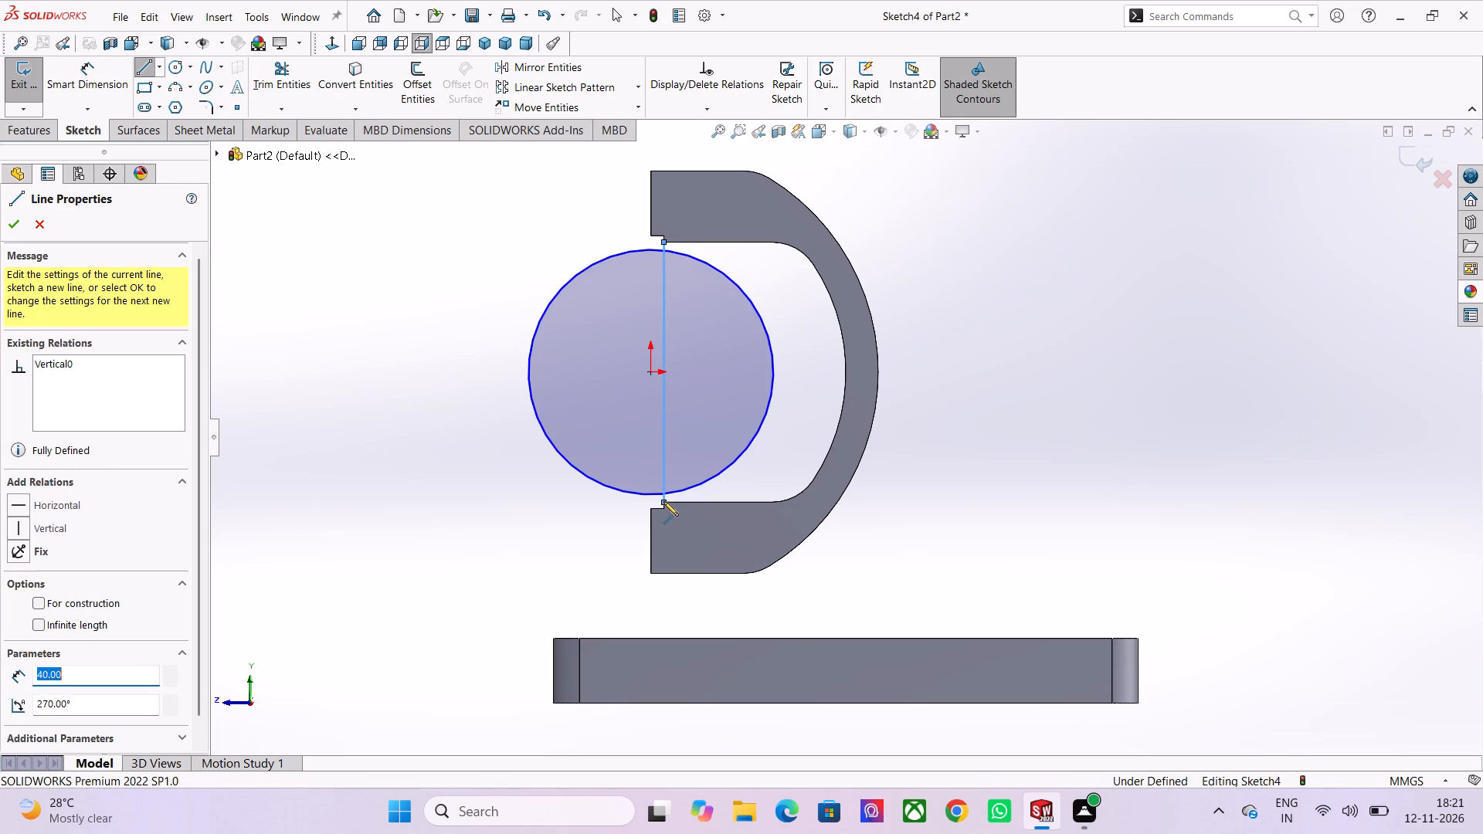
pyautogui.press('Escape')
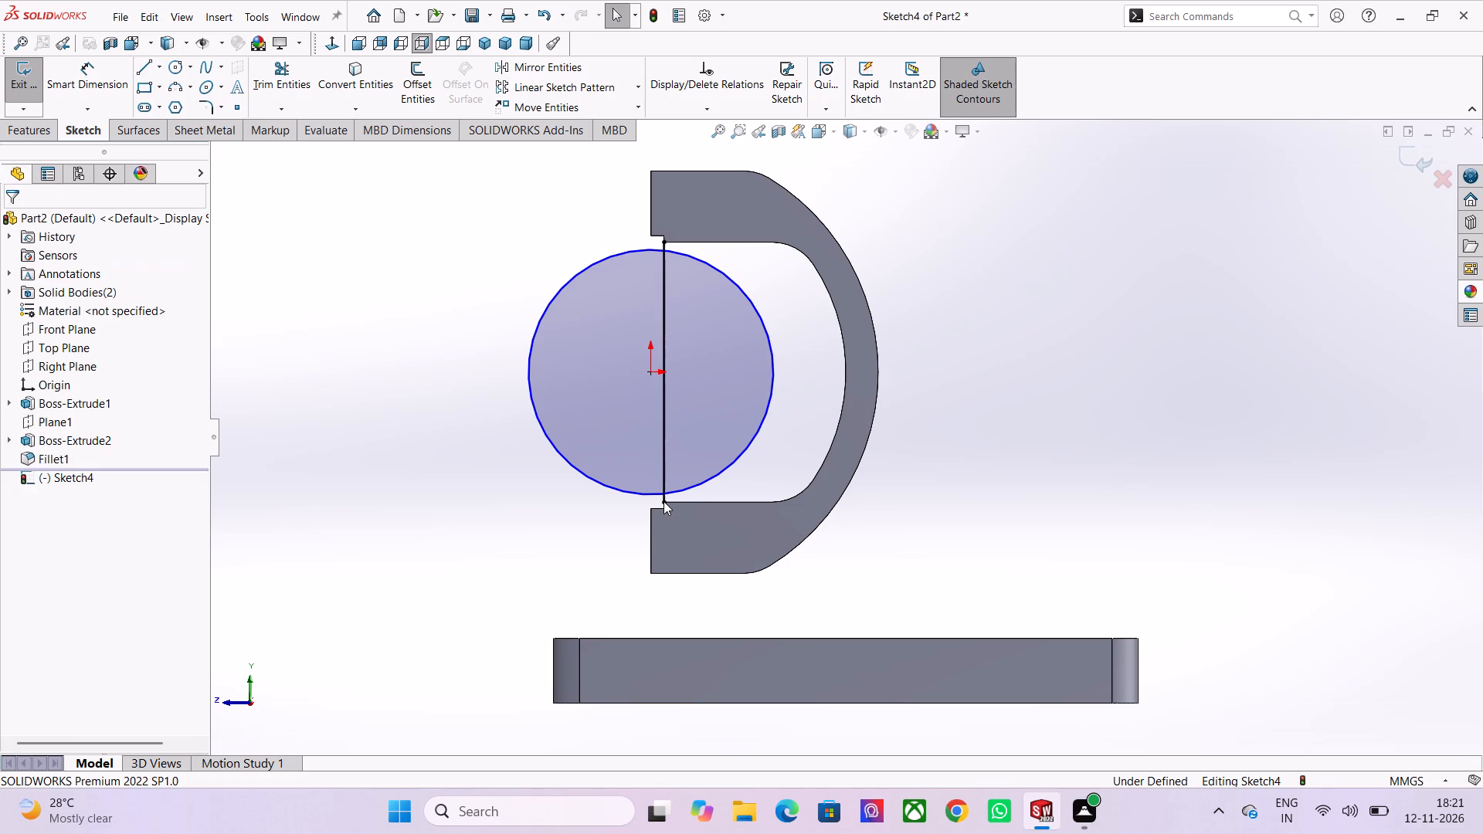
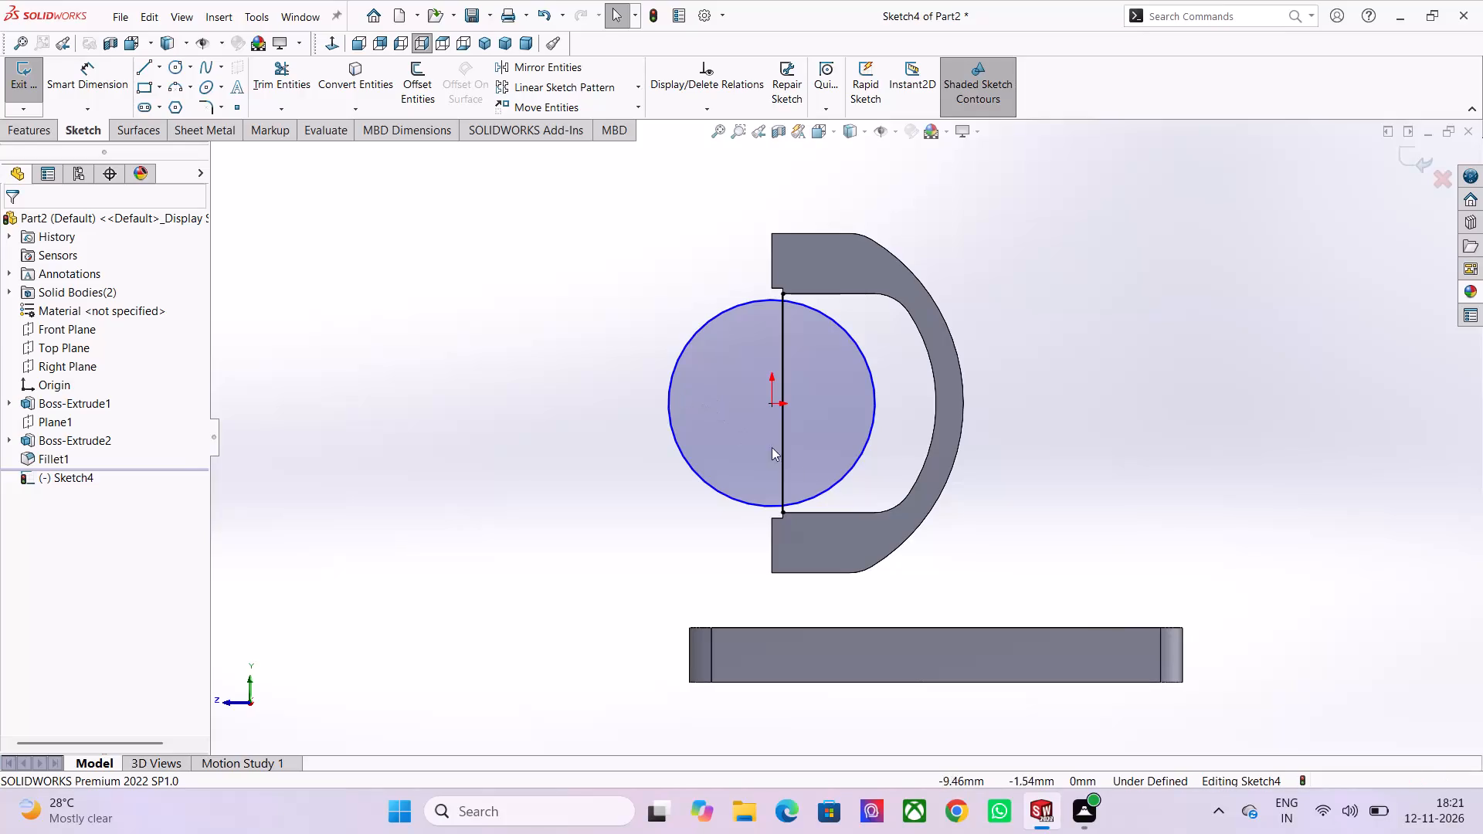
# Convert the tangent chain of inner edges of the C-shaped body's opening into sketch entities.
pyautogui.click(840, 510)
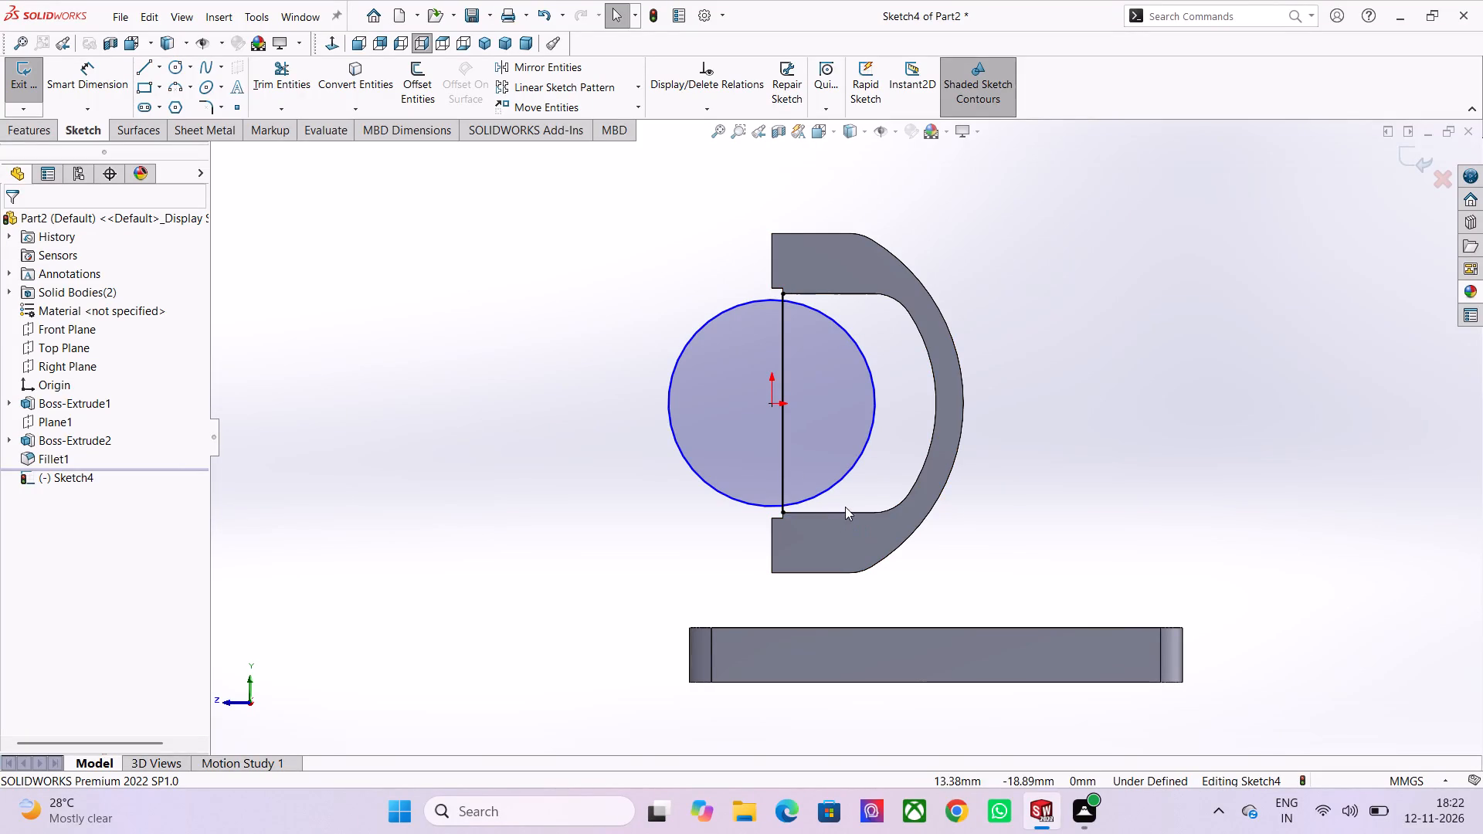
pyautogui.click(850, 514)
pyautogui.rightClick(850, 514)
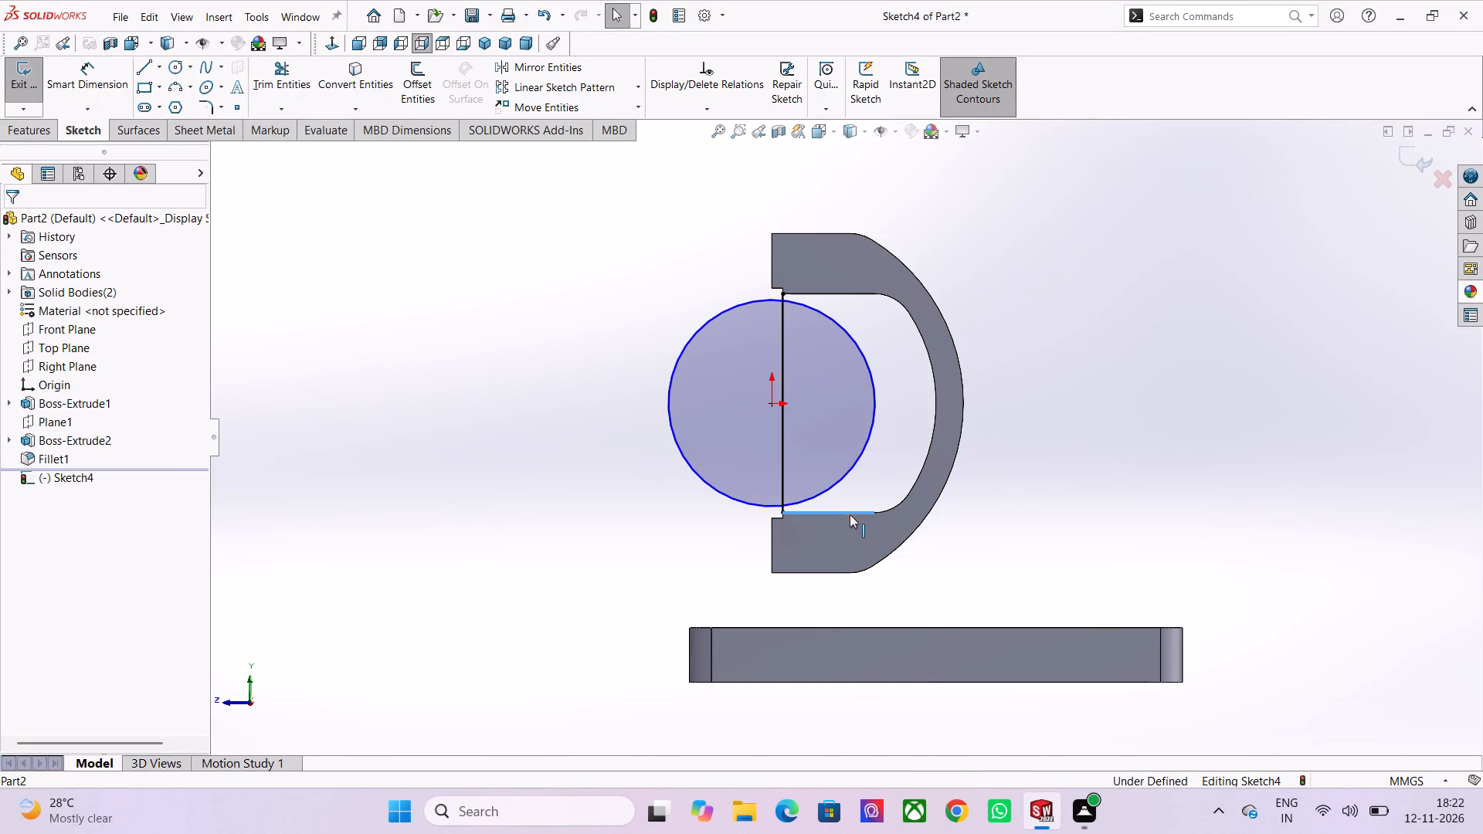
pyautogui.click(909, 544)
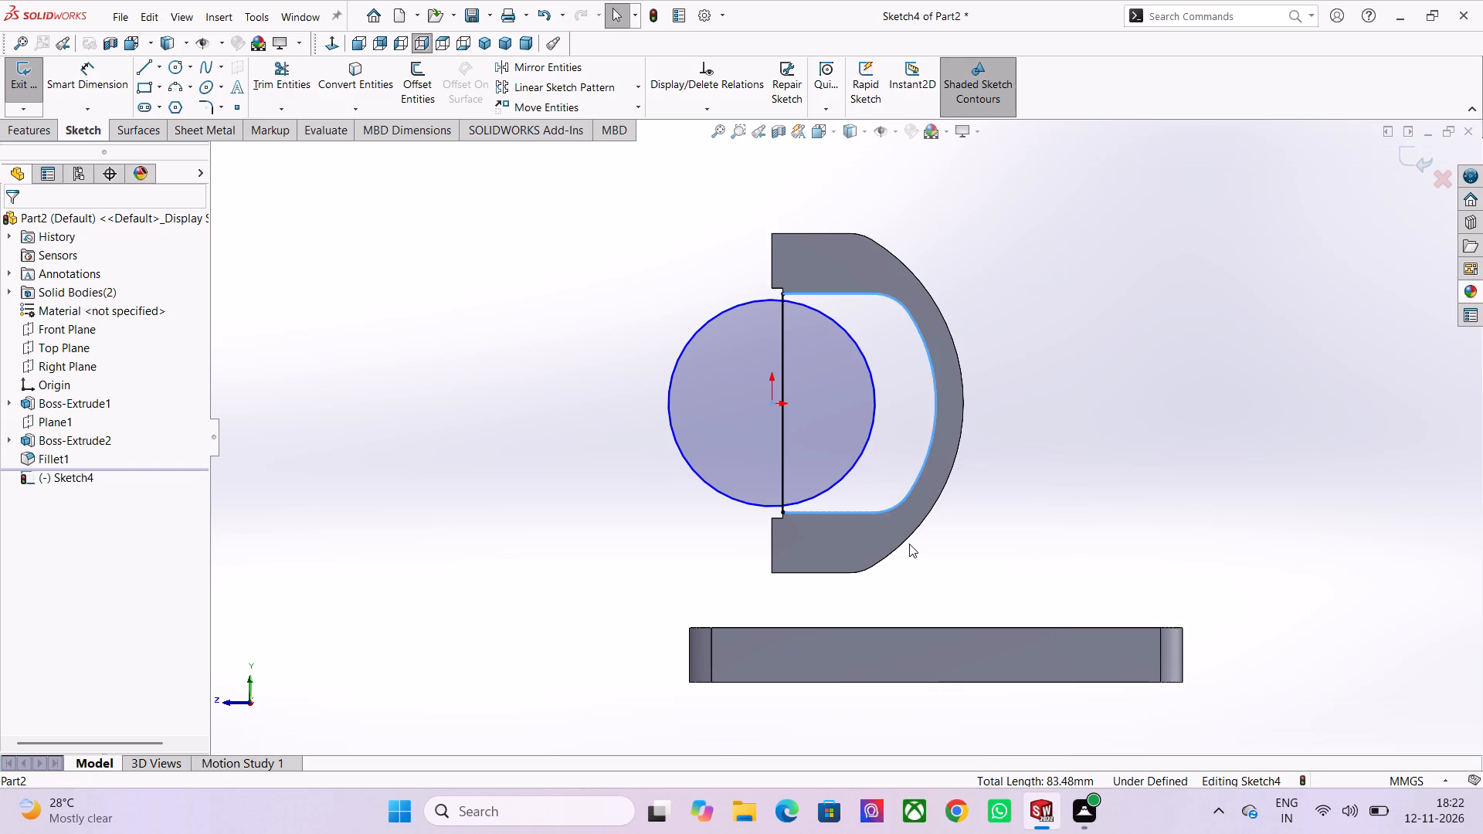
pyautogui.click(355, 87)
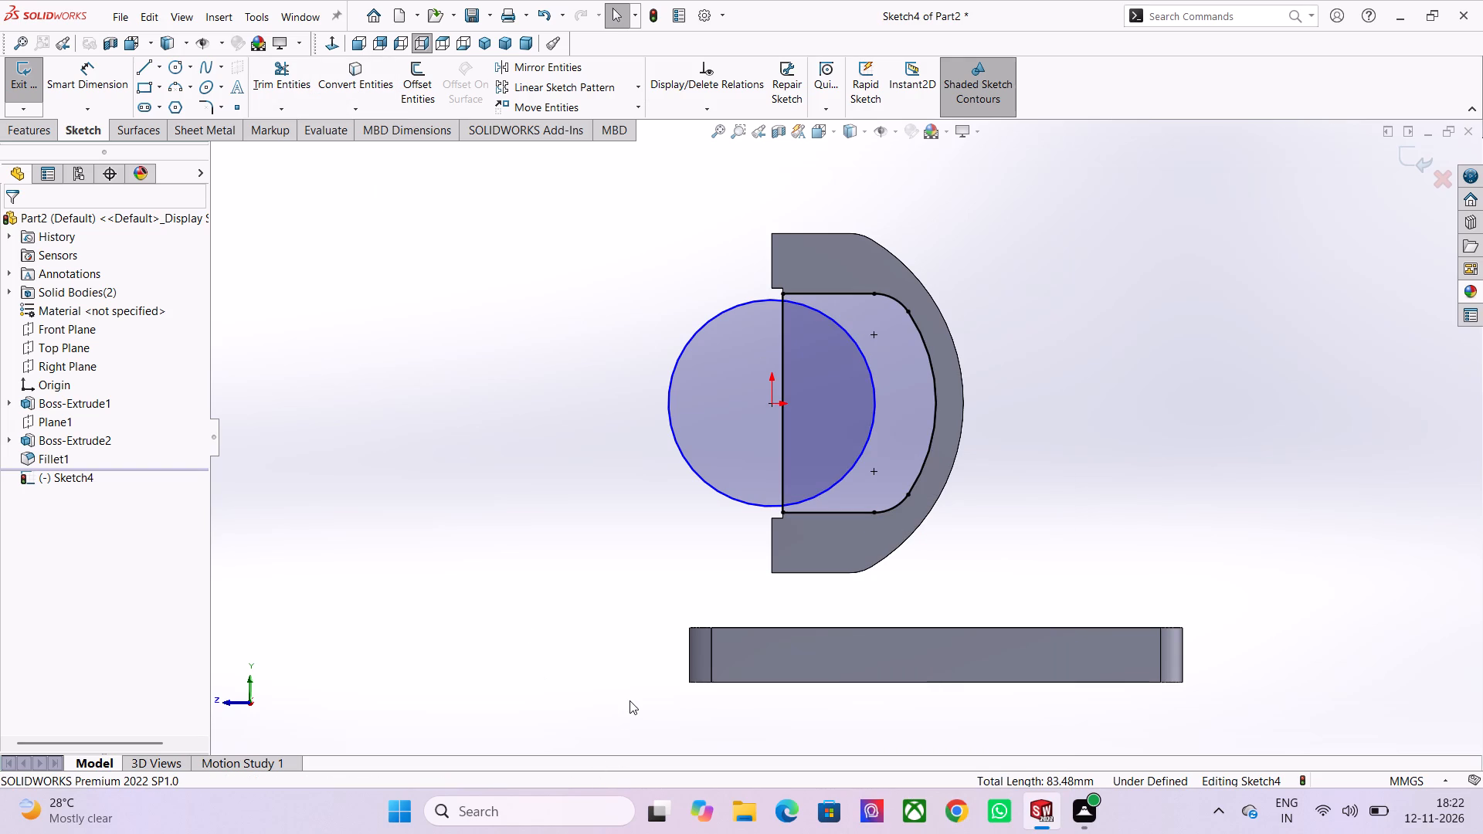
# Trim away the circle's portion outside the vertical line and the line segment inside the circle, leaving a closed C-shaped profile.
pyautogui.click(281, 83)
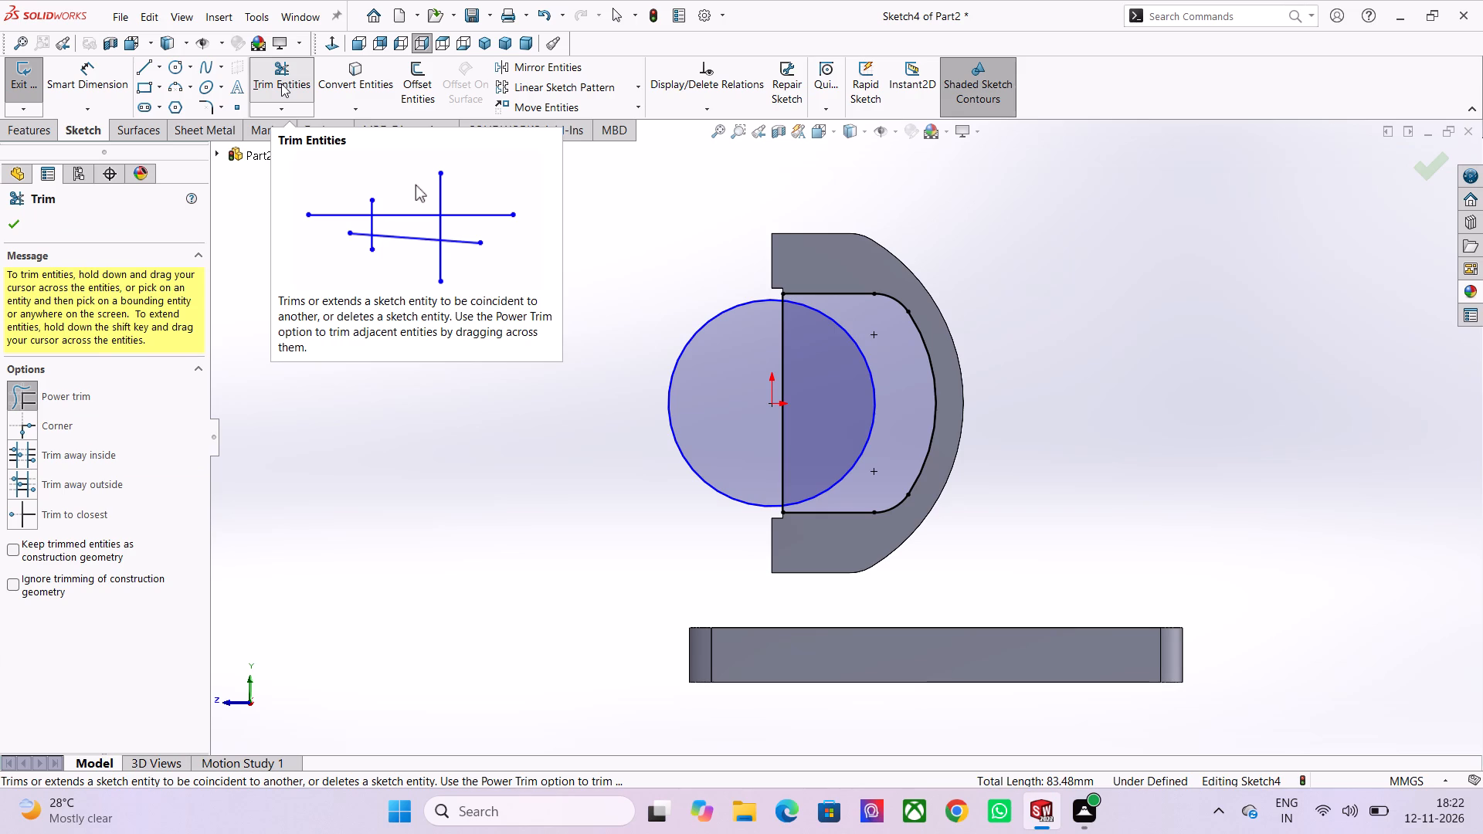
pyautogui.moveTo(669, 326); pyautogui.dragTo(706, 365)
pyautogui.moveTo(765, 333); pyautogui.dragTo(799, 352)
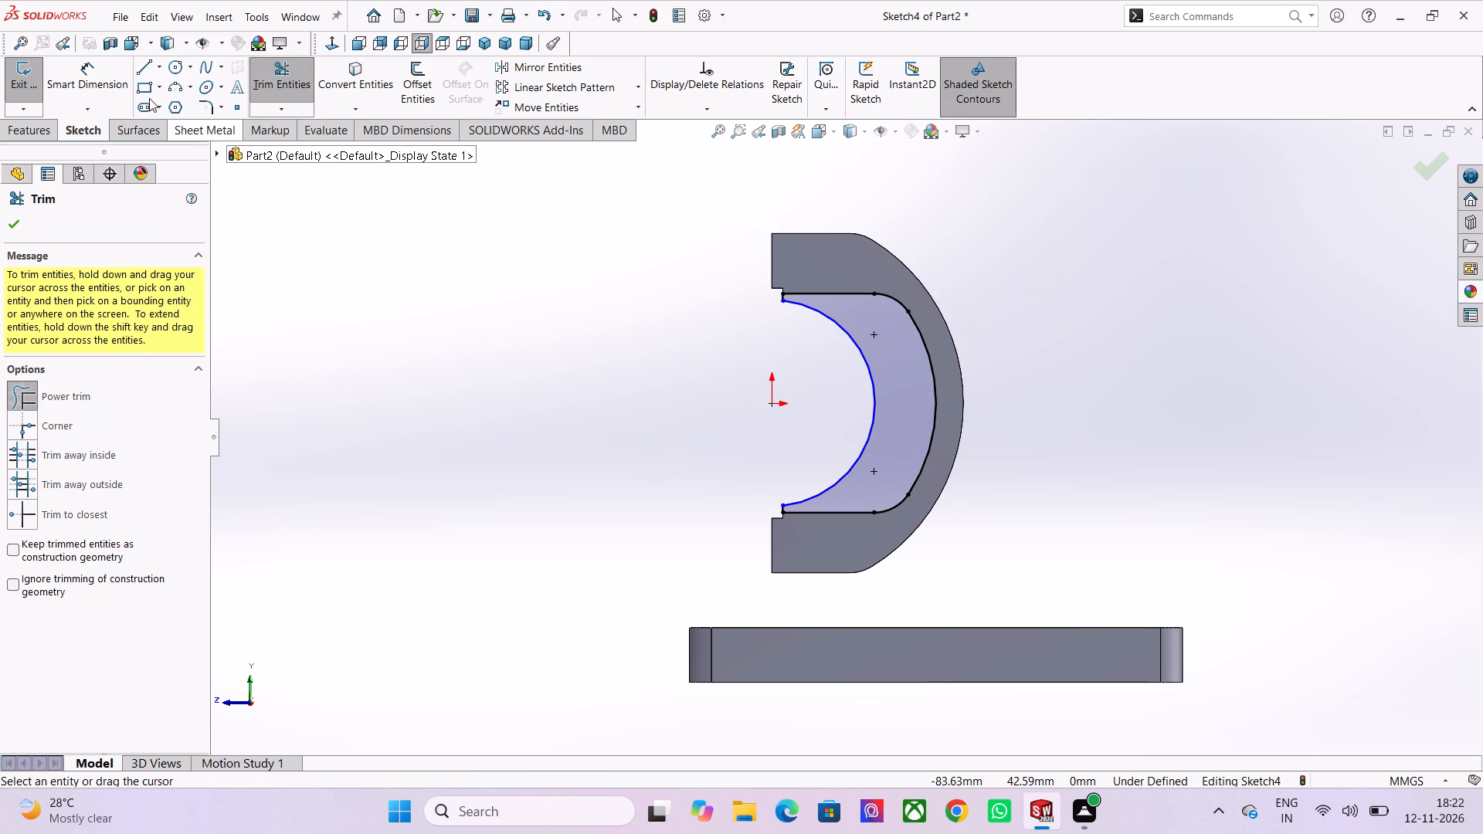
# Dimension the trimmed inner arc with a radius of 15 mm.
pyautogui.click(84, 76)
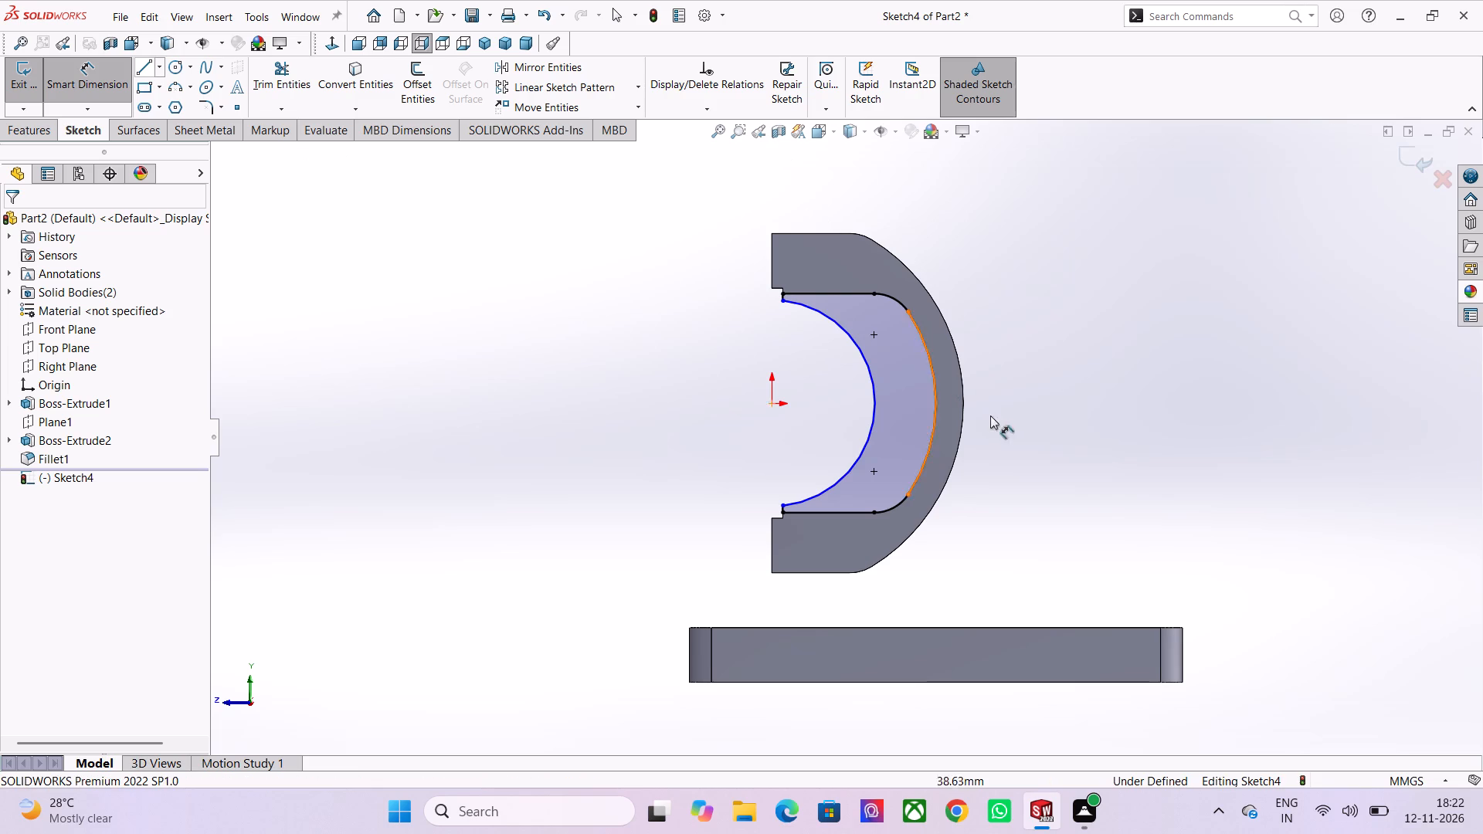
pyautogui.click(878, 405)
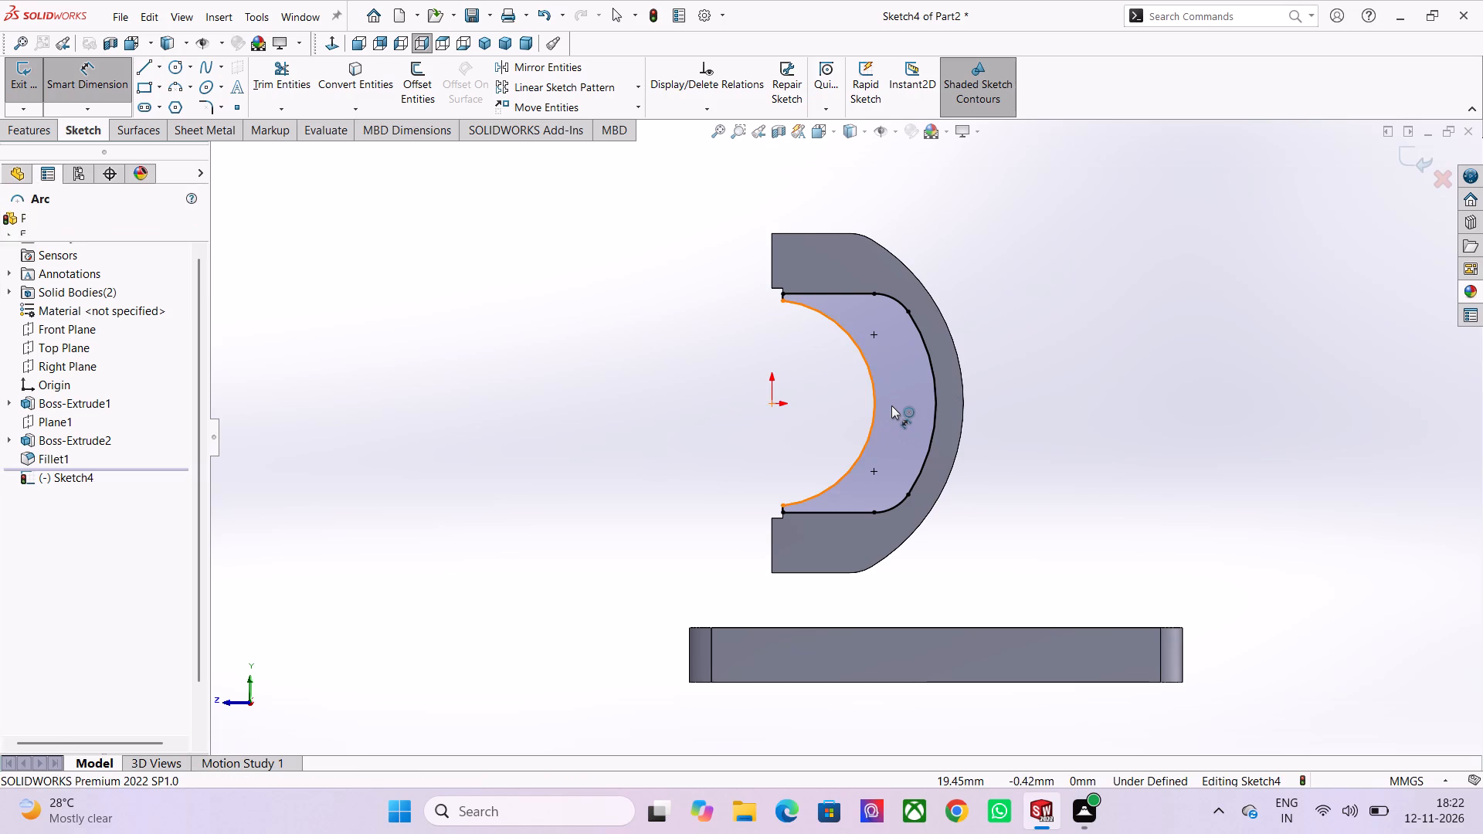
pyautogui.click(893, 405)
pyautogui.write('15')
pyautogui.press('Return')
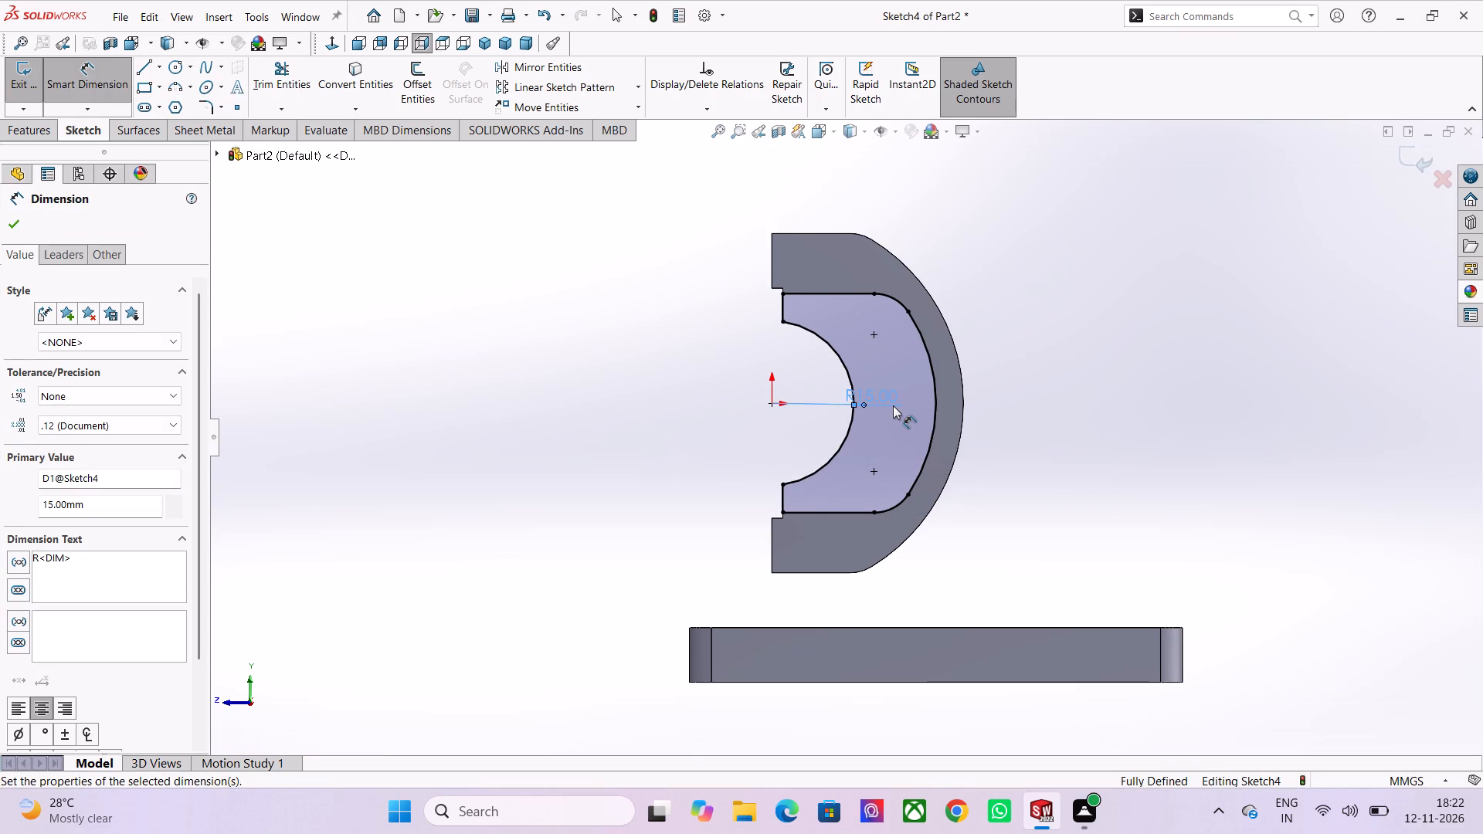
# Extrude the profile 4 mm blind in the reversed direction, into the C-shaped body, with the result merged.
pyautogui.click(15, 83)
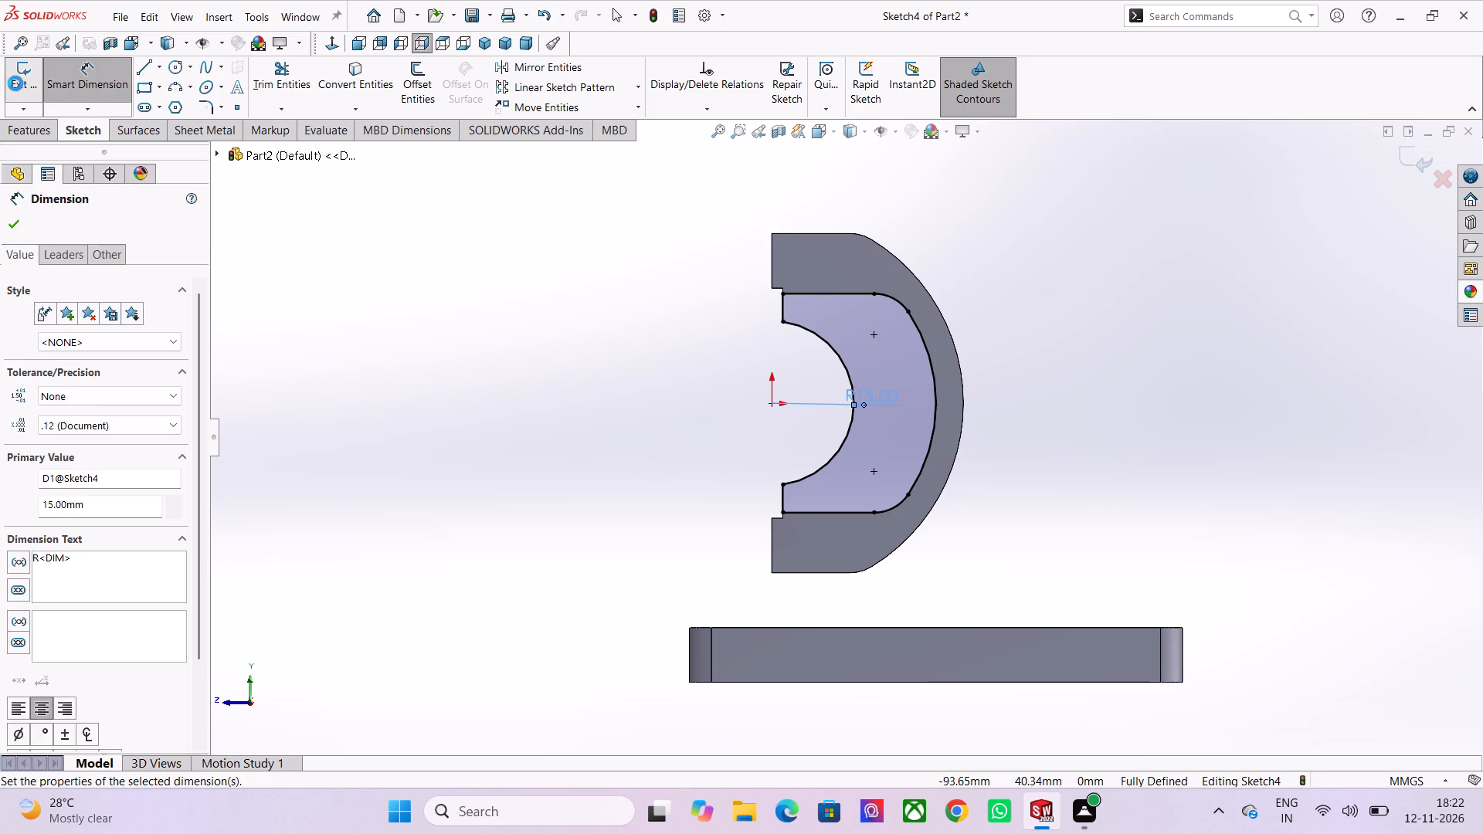
pyautogui.click(22, 81)
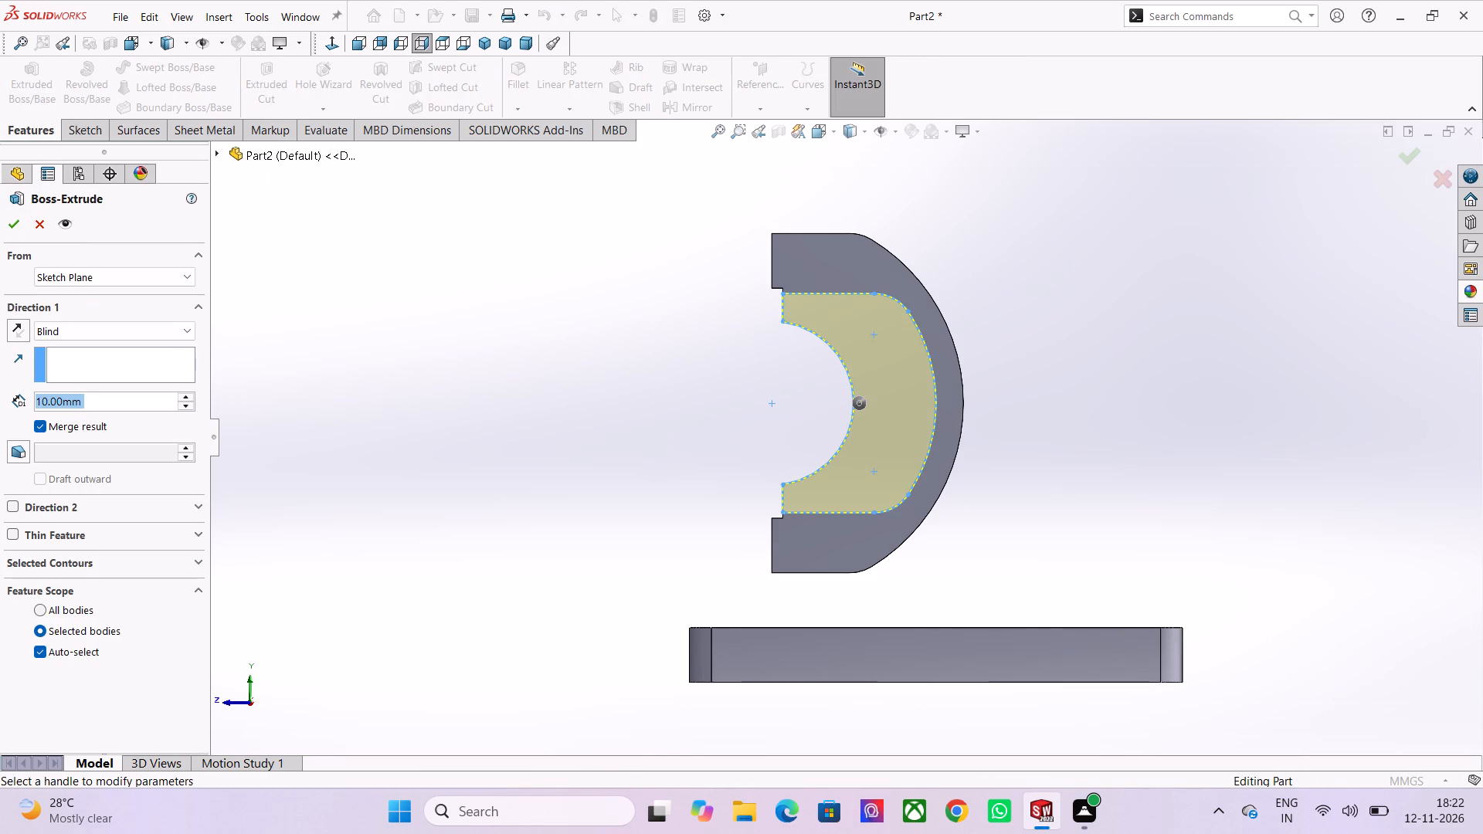
pyautogui.moveTo(670, 372); pyautogui.dragTo(762, 476, button='middle')
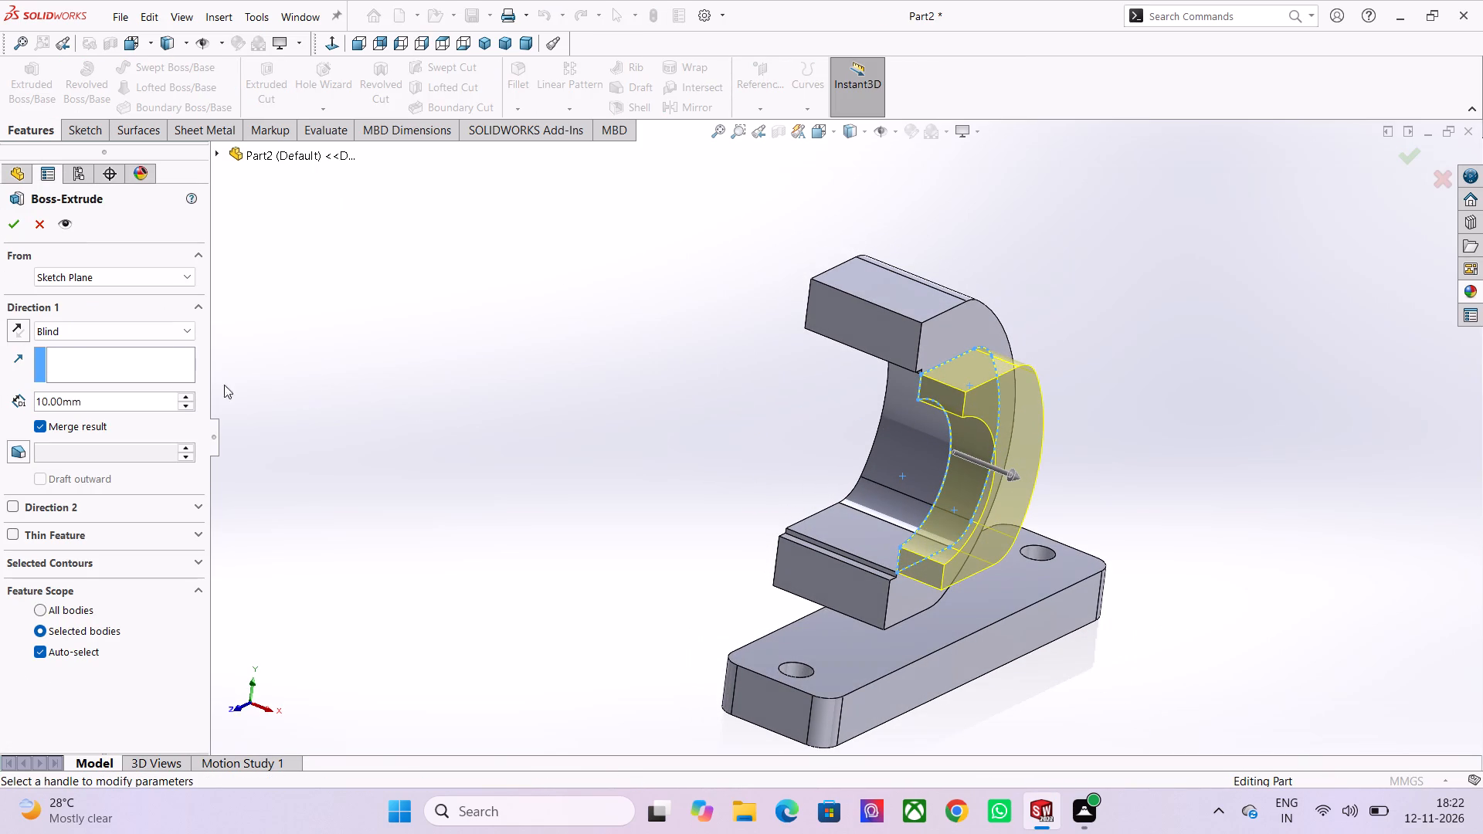
pyautogui.click(18, 324)
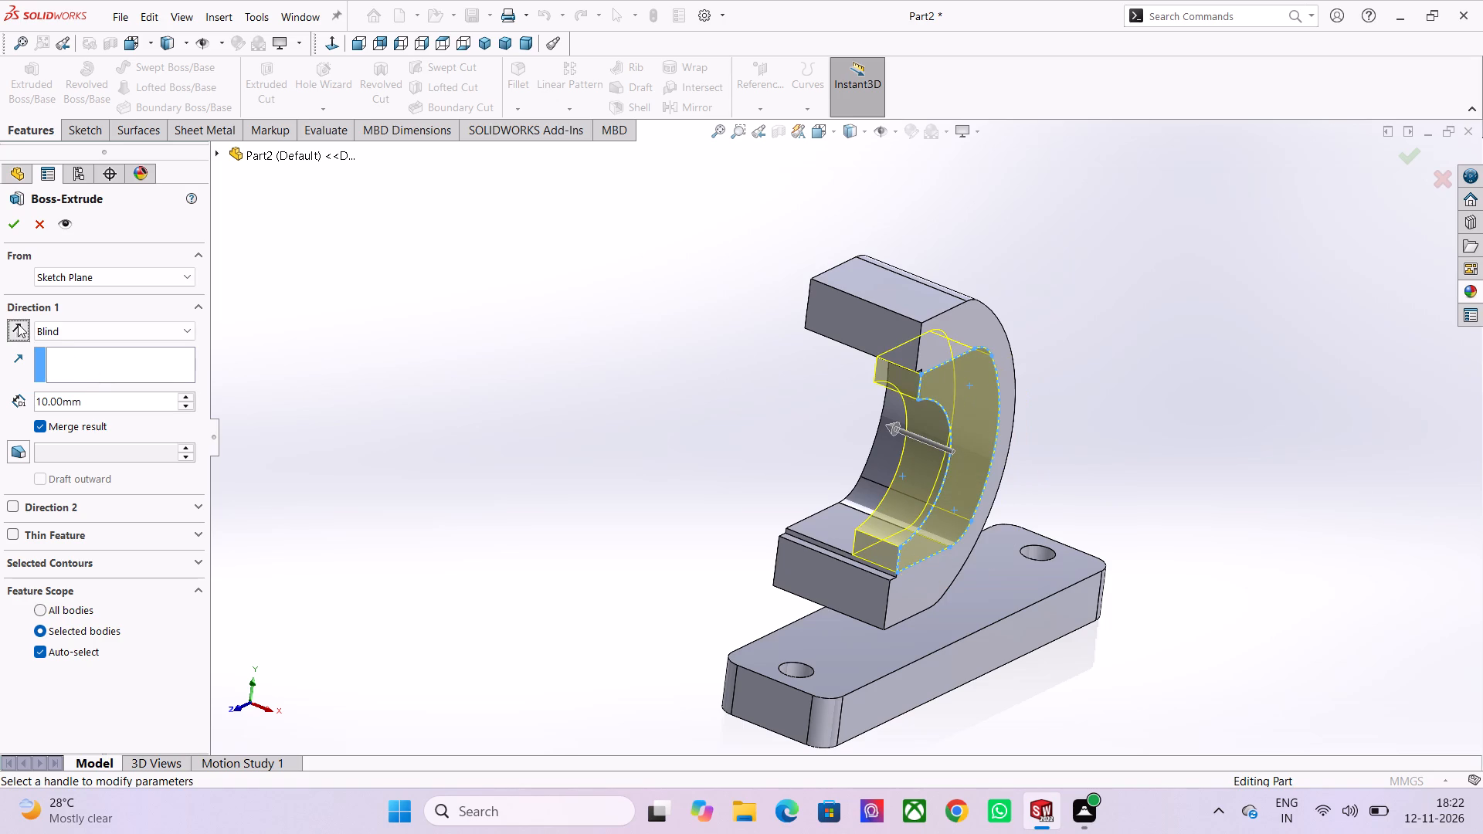
pyautogui.doubleClick(94, 403)
pyautogui.press('4')
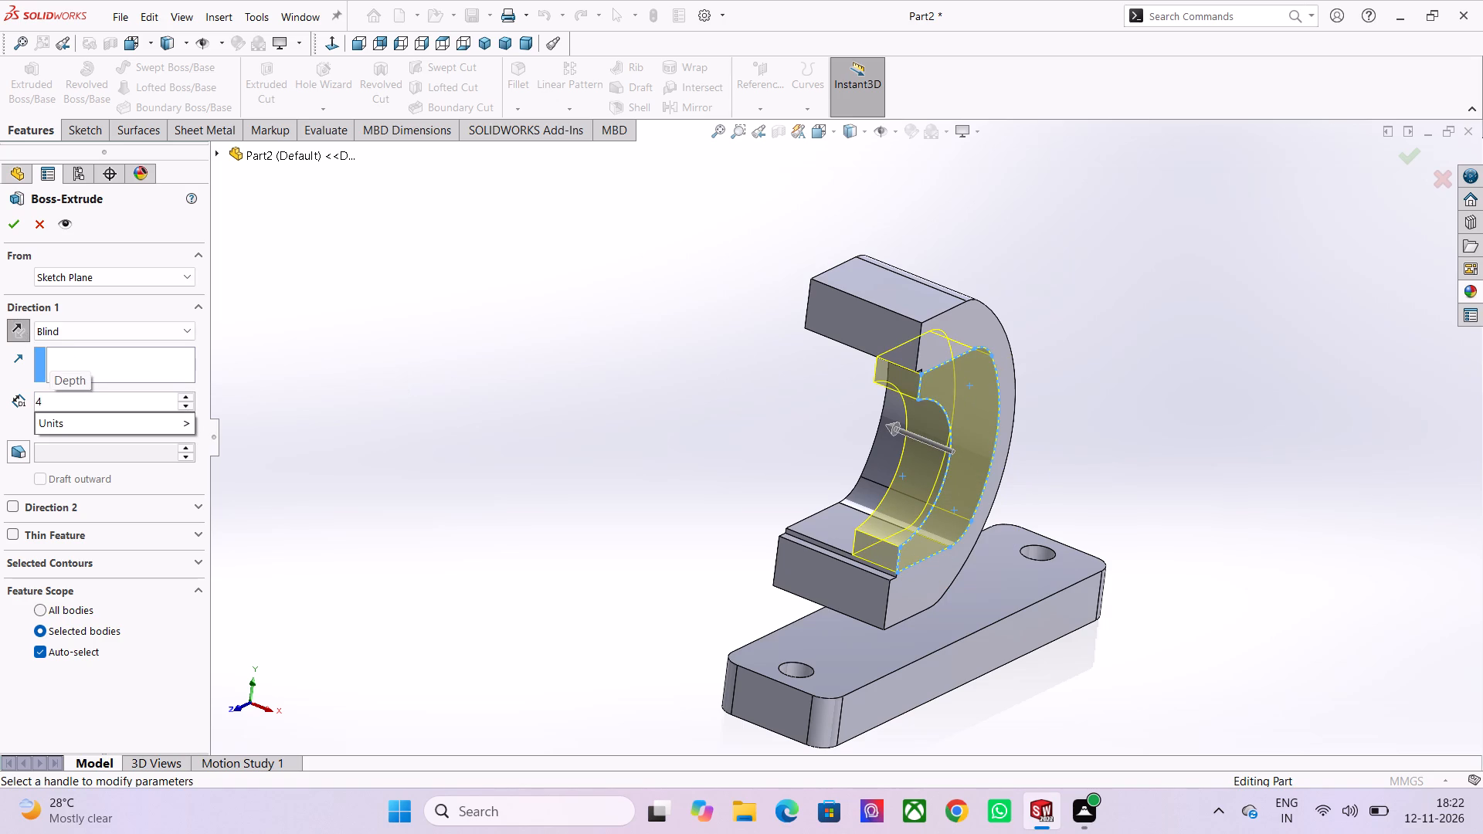
pyautogui.press('Return')
pyautogui.press('Return')
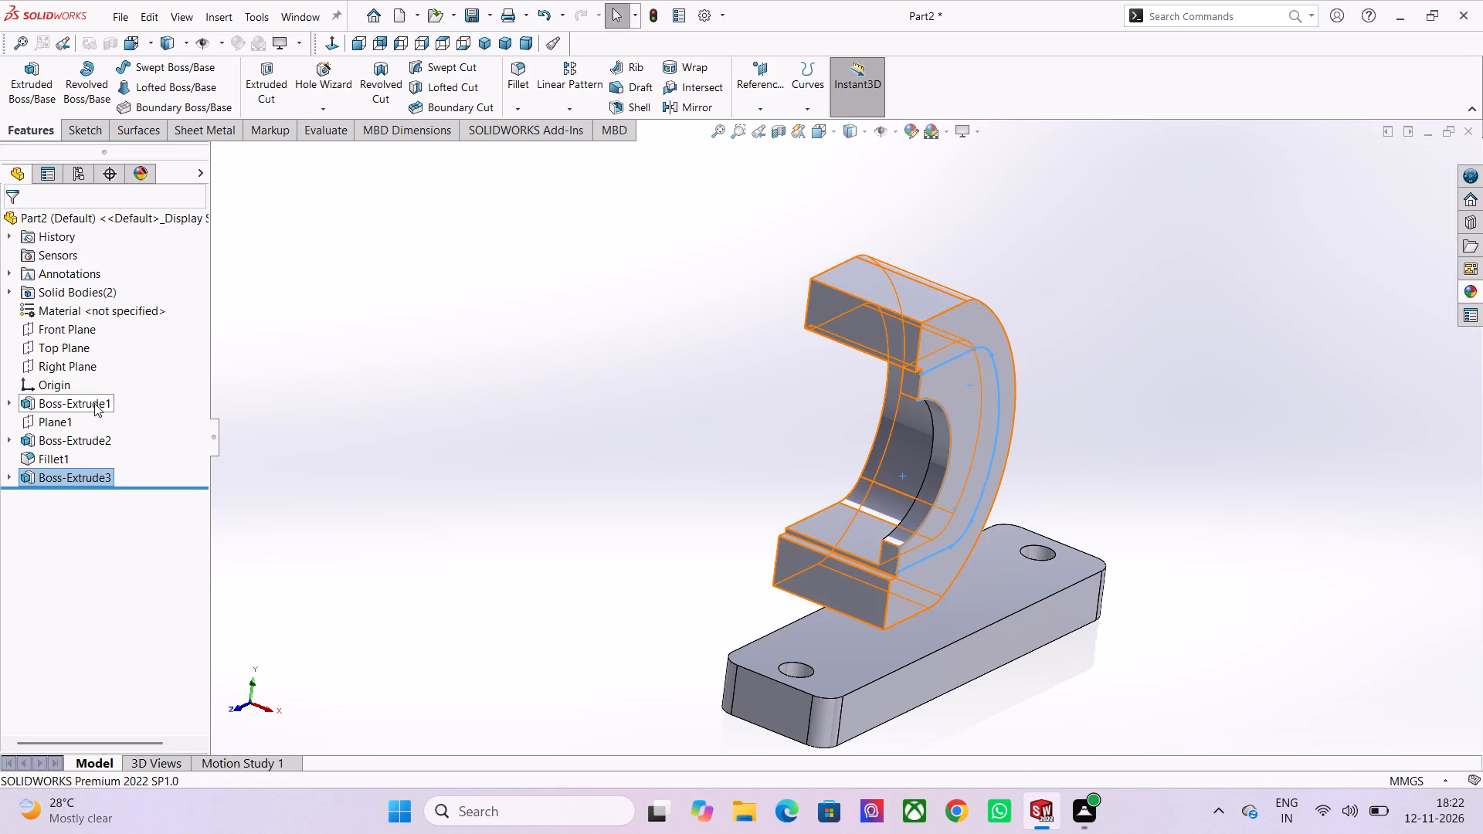
pyautogui.click(1287, 421)
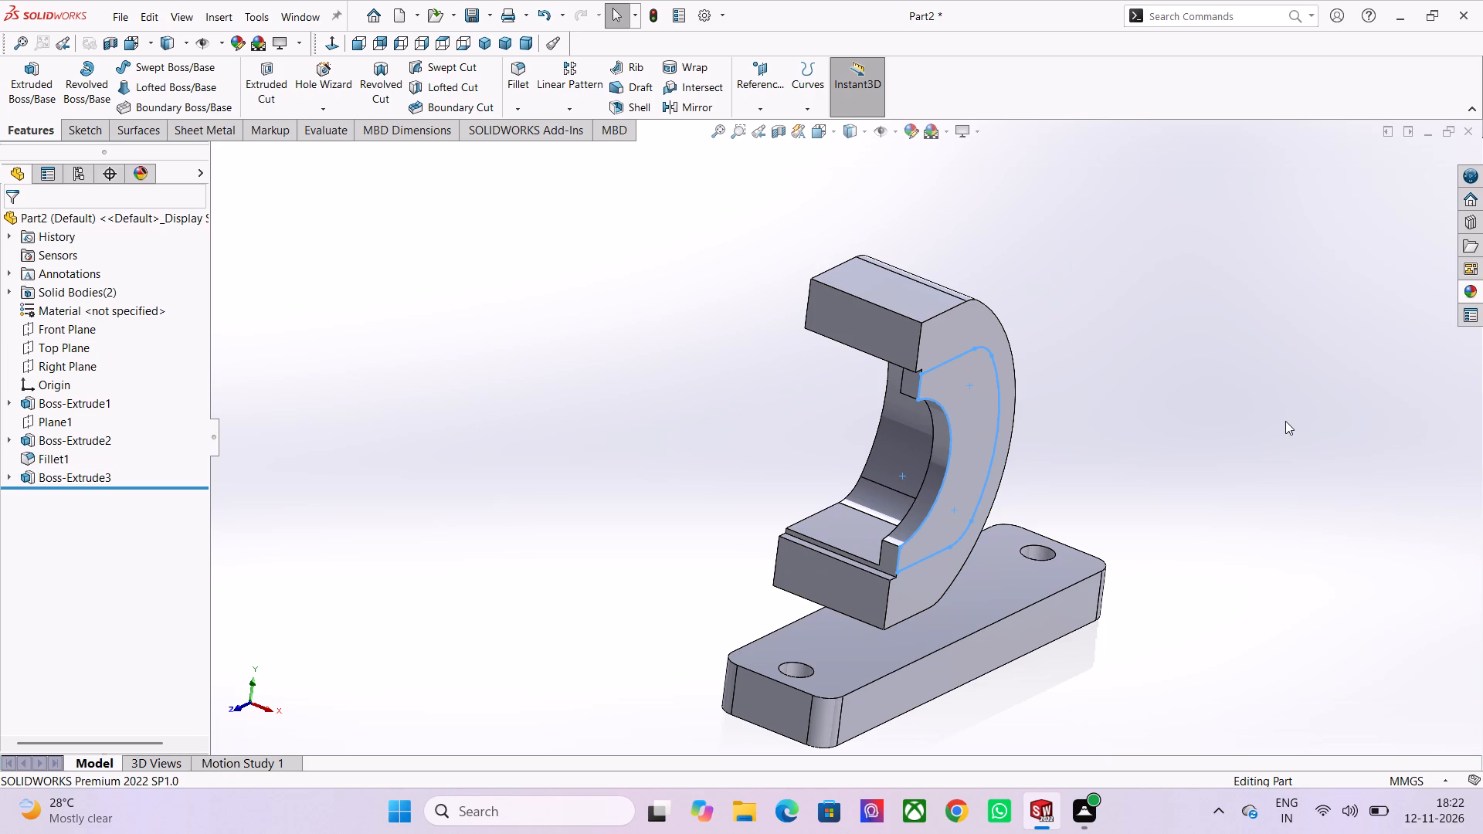
# Examine the C-shaped body with its new inner lip and the Right Plane's position from several angles.
pyautogui.moveTo(1251, 437); pyautogui.dragTo(1329, 398, button='middle')
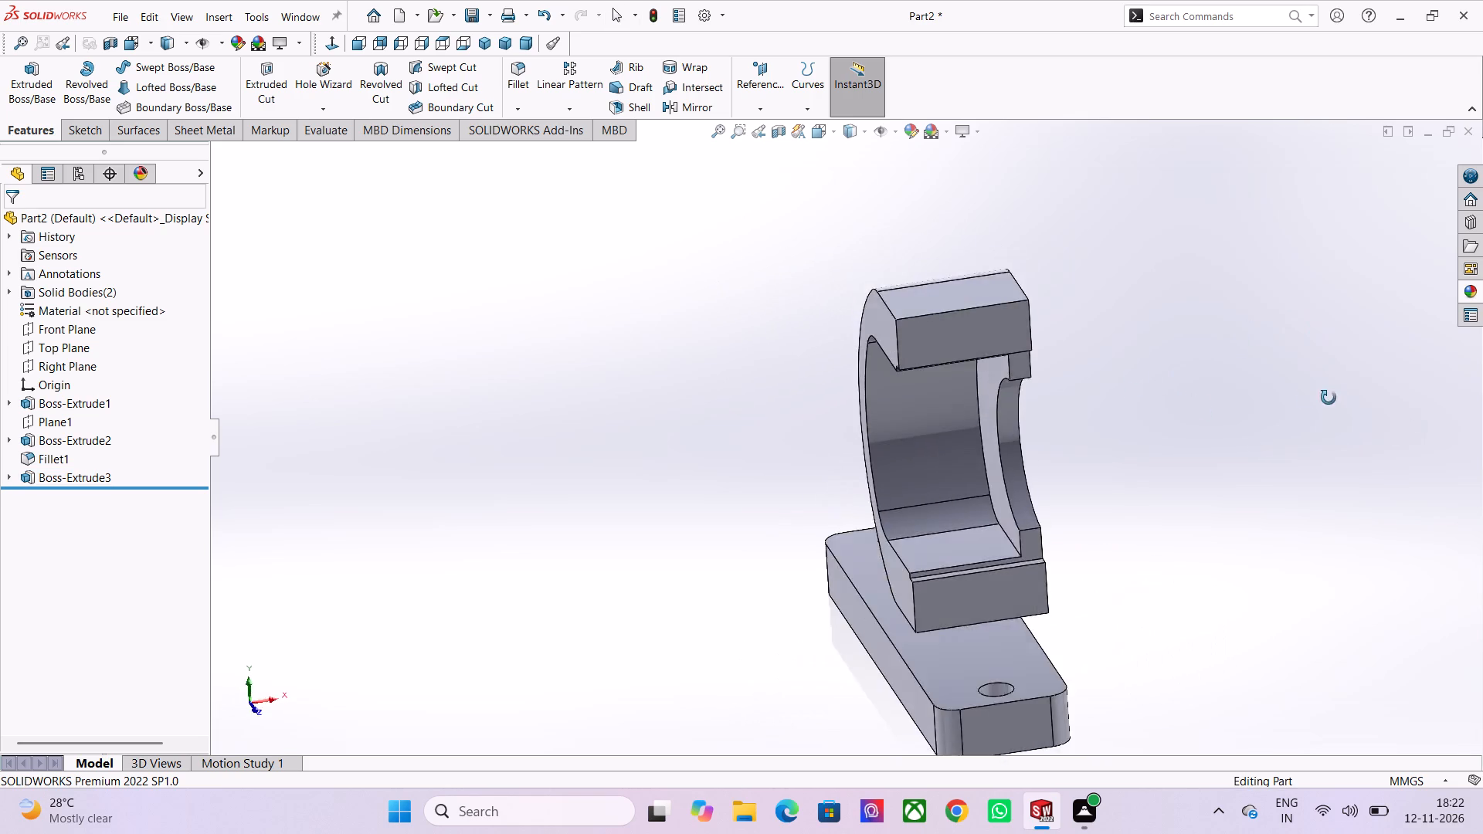
pyautogui.moveTo(1329, 398); pyautogui.dragTo(1150, 462, button='middle')
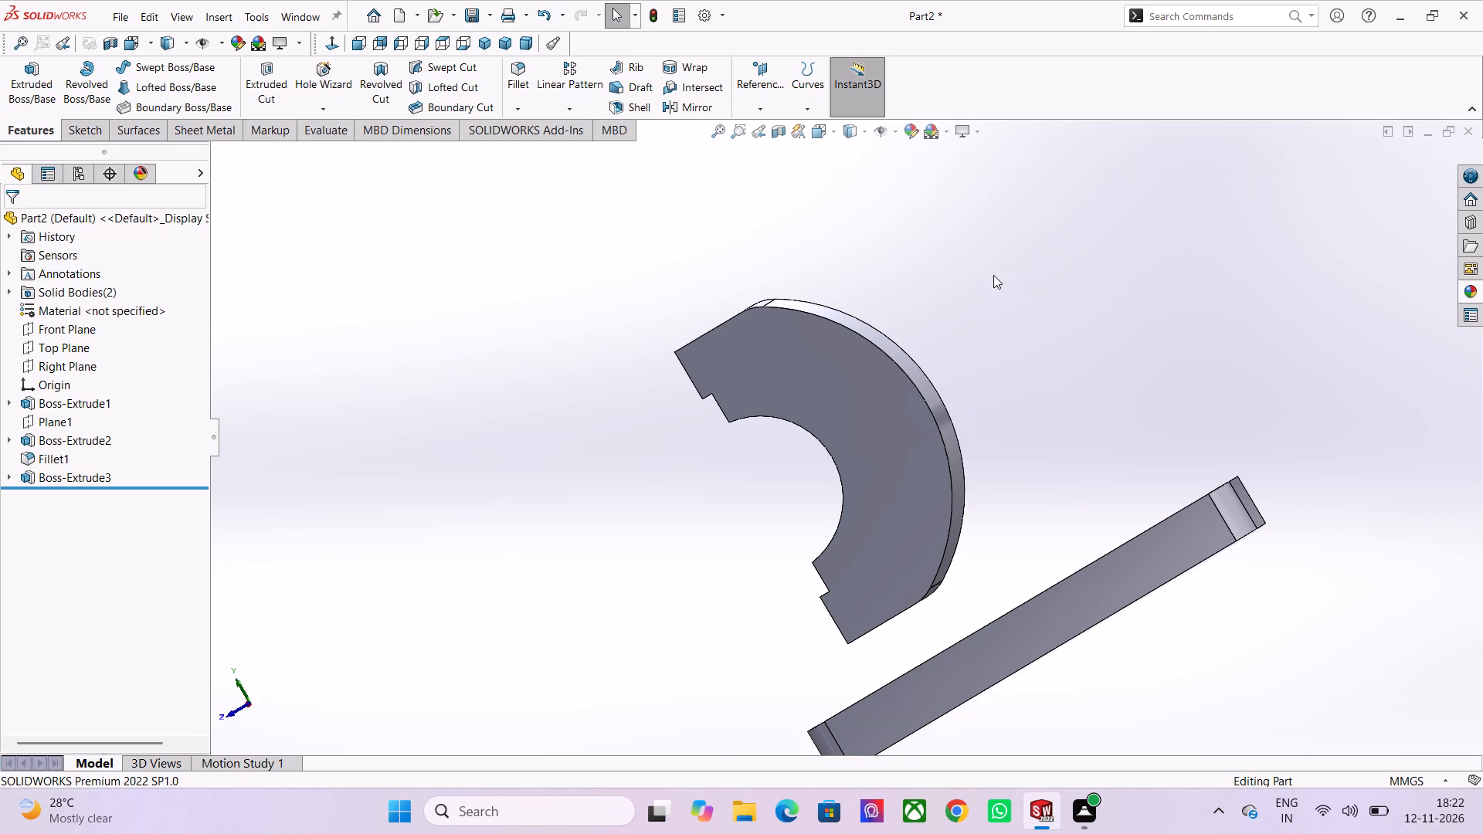
pyautogui.moveTo(973, 308); pyautogui.dragTo(1082, 270, button='middle')
pyautogui.scroll(-2, 1061, 312)
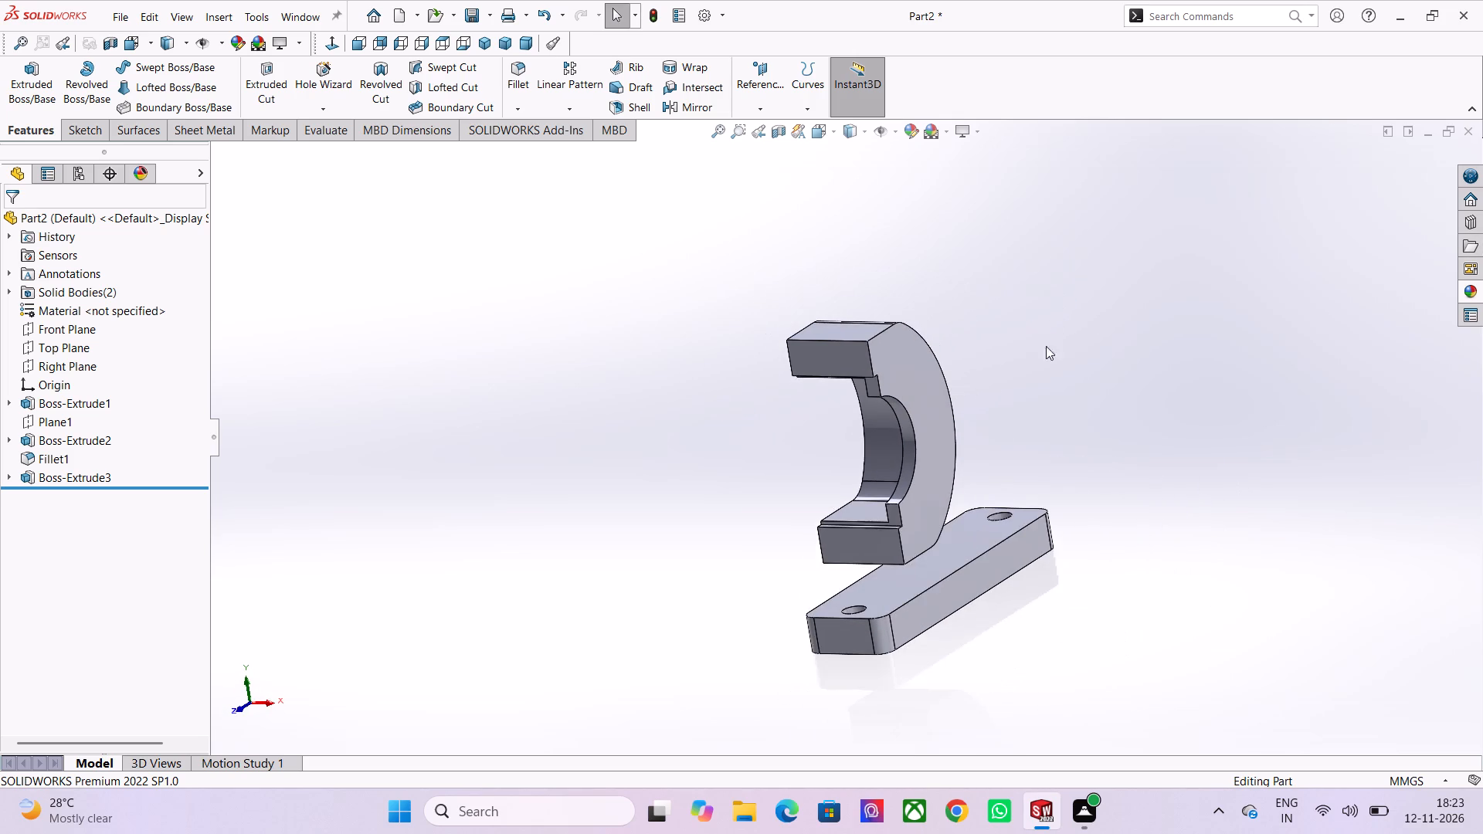
pyautogui.moveTo(1044, 368); pyautogui.dragTo(1058, 377, button='middle')
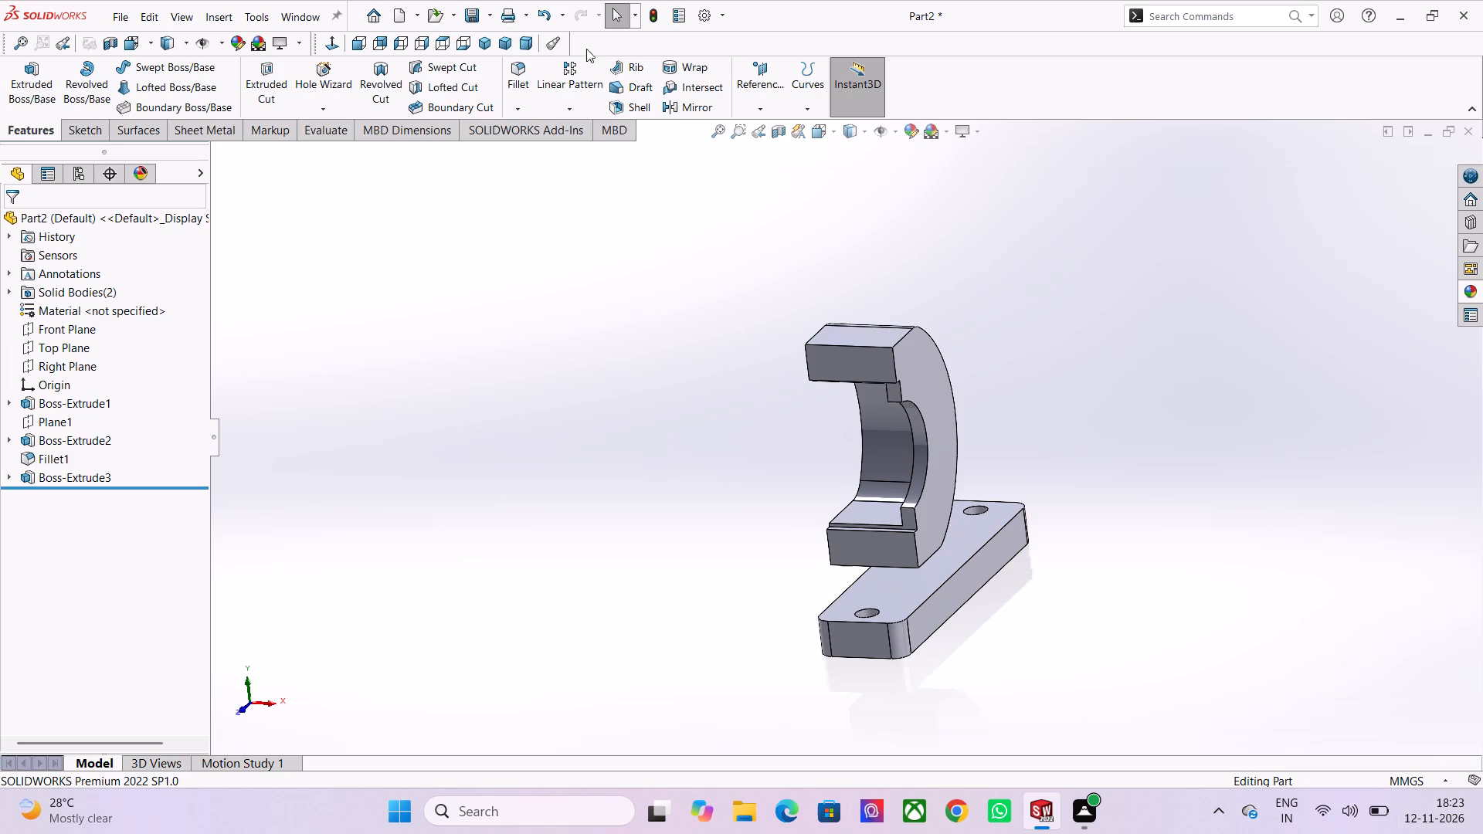
pyautogui.scroll(-1, 789, 280)
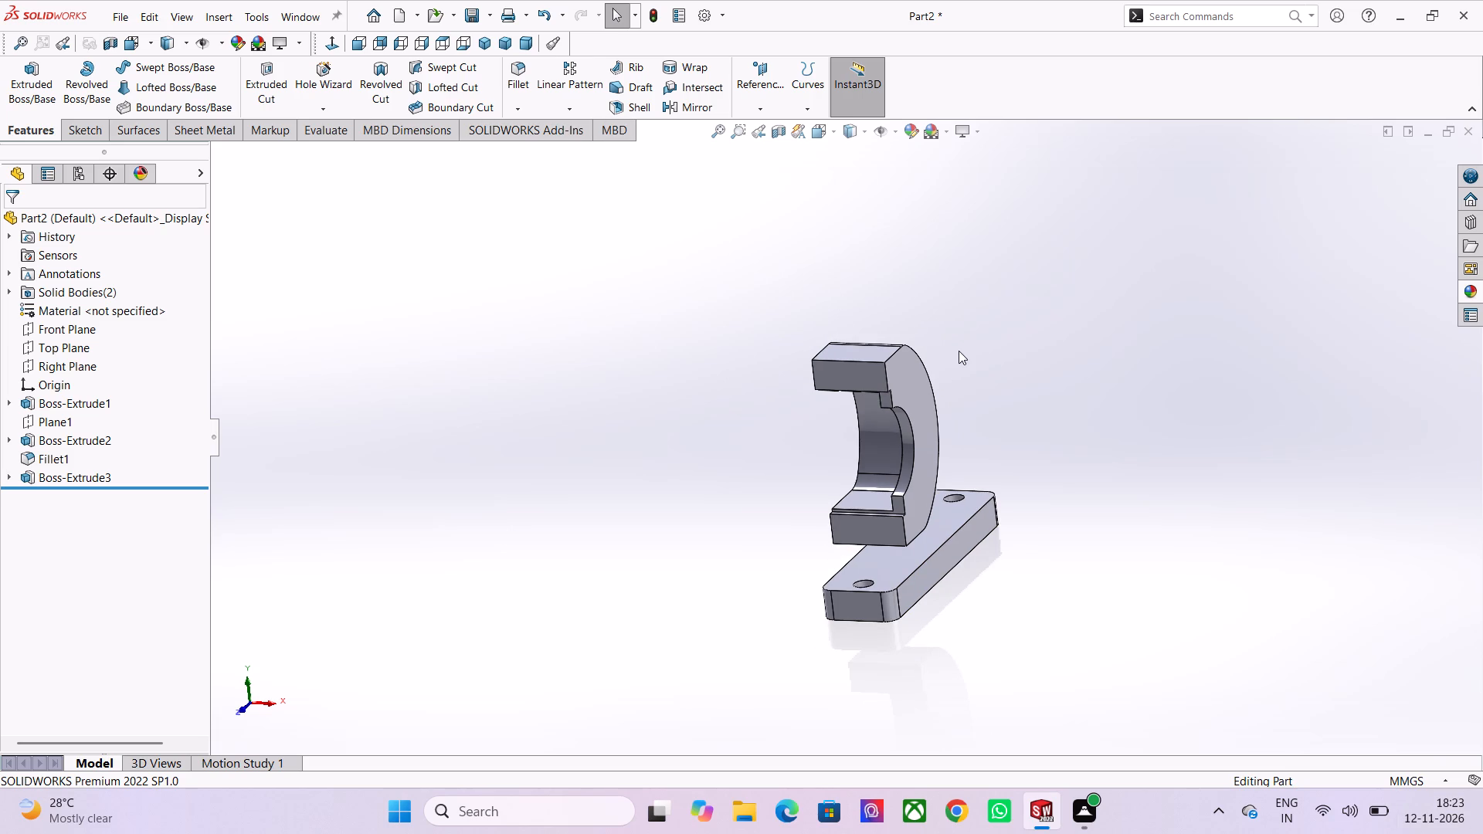
pyautogui.moveTo(959, 351); pyautogui.dragTo(979, 361, button='middle')
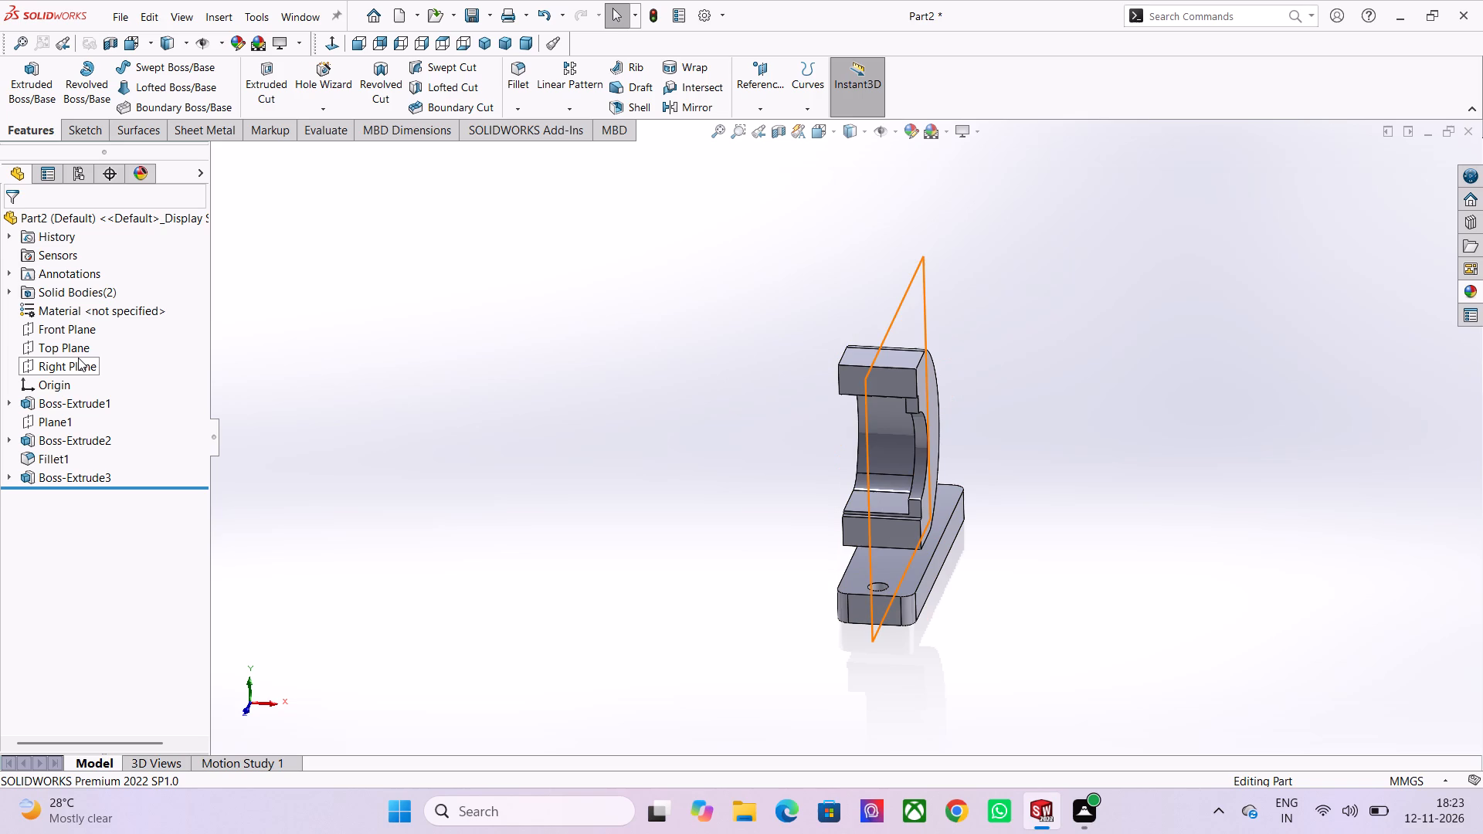
pyautogui.moveTo(533, 428); pyautogui.dragTo(557, 460, button='middle')
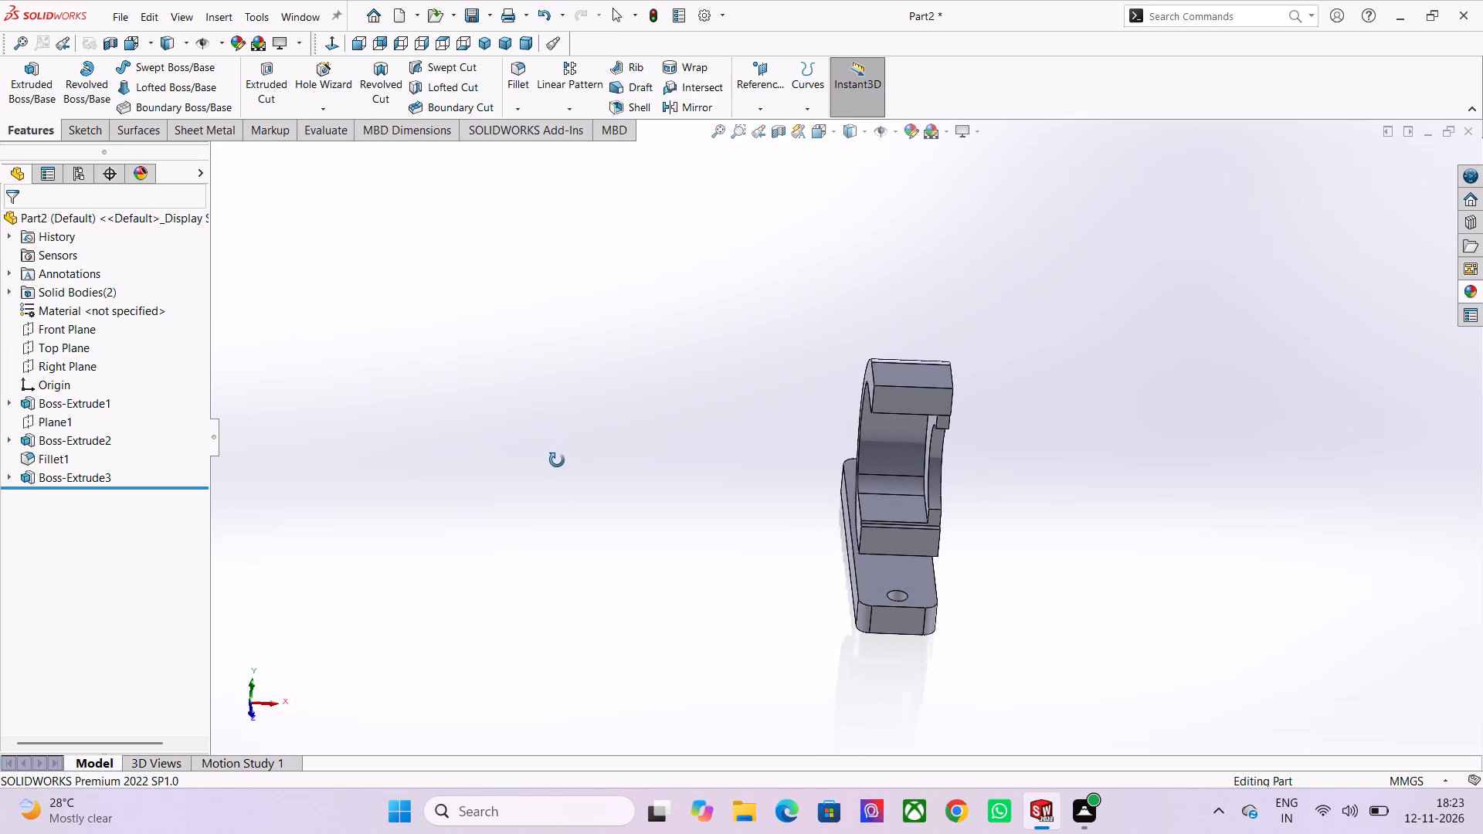
pyautogui.moveTo(557, 460); pyautogui.dragTo(553, 453, button='middle')
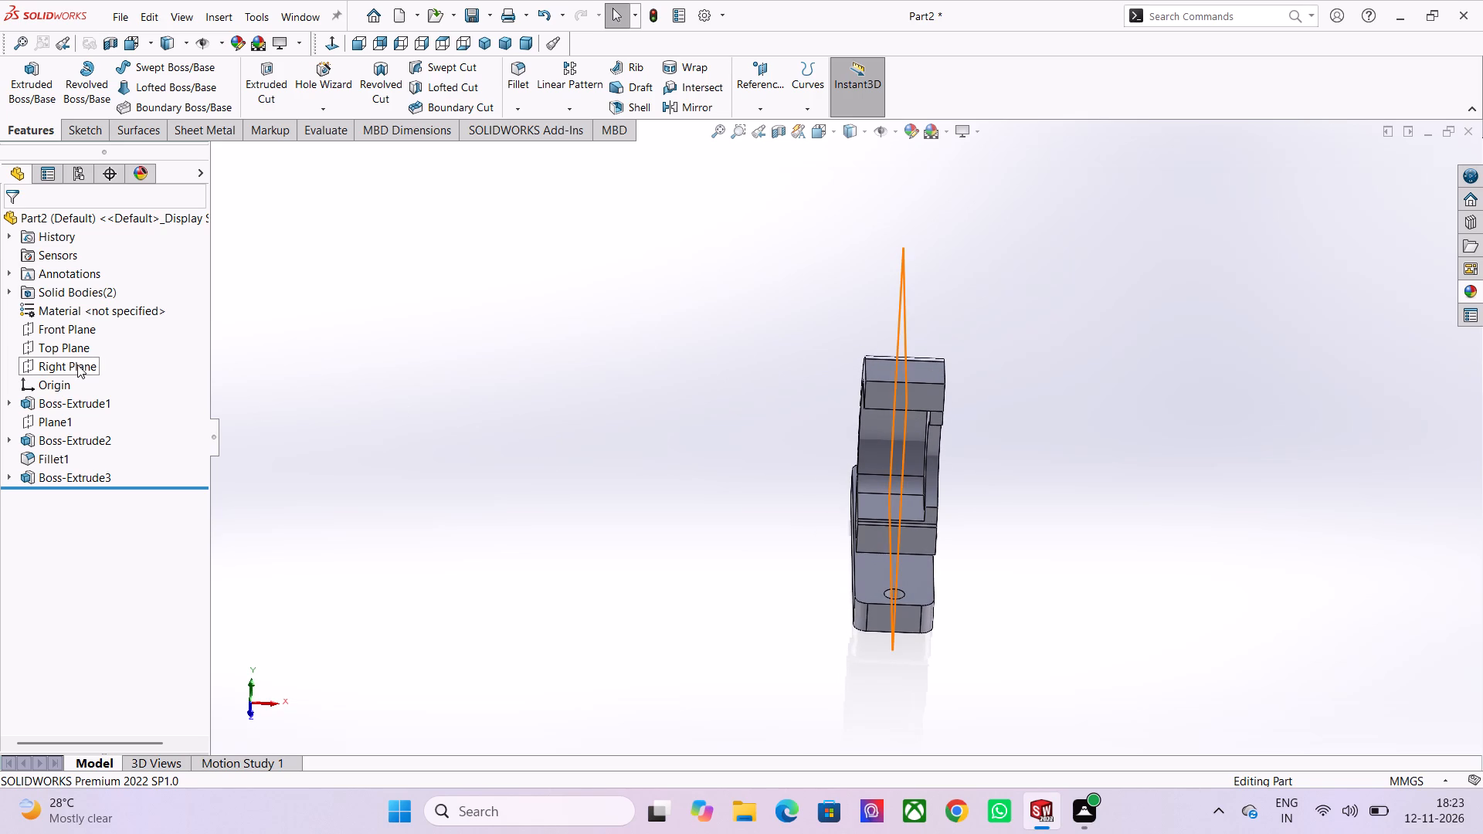
# Set the Right Plane as the mirror plane for the Mirror feature.
pyautogui.click(76, 364)
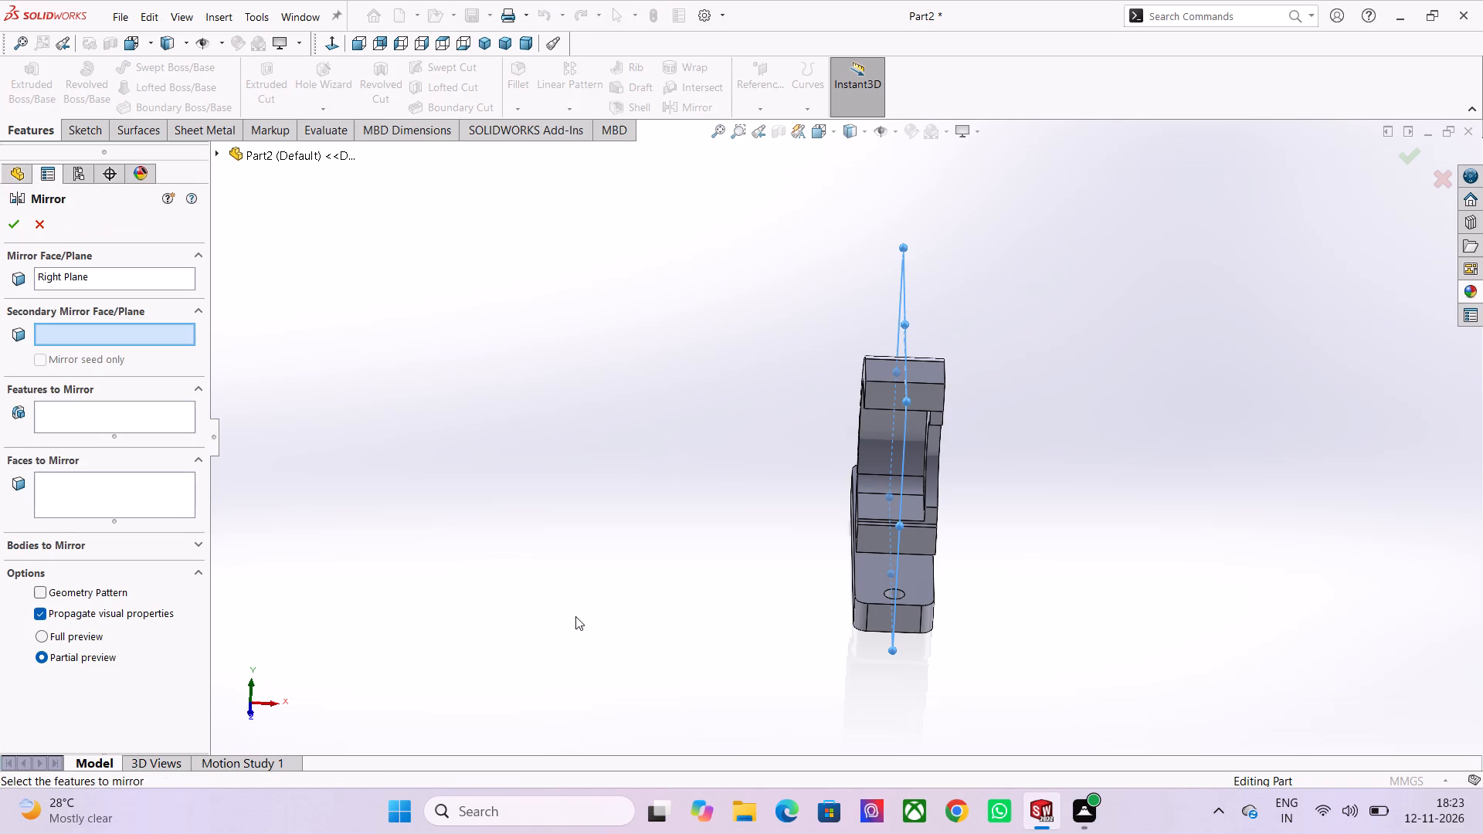
# Examine the C-shaped body and its inner lip relative to the Right Plane from several angles.
pyautogui.scroll(-2, 588, 599)
pyautogui.moveTo(658, 634); pyautogui.dragTo(573, 612, button='middle')
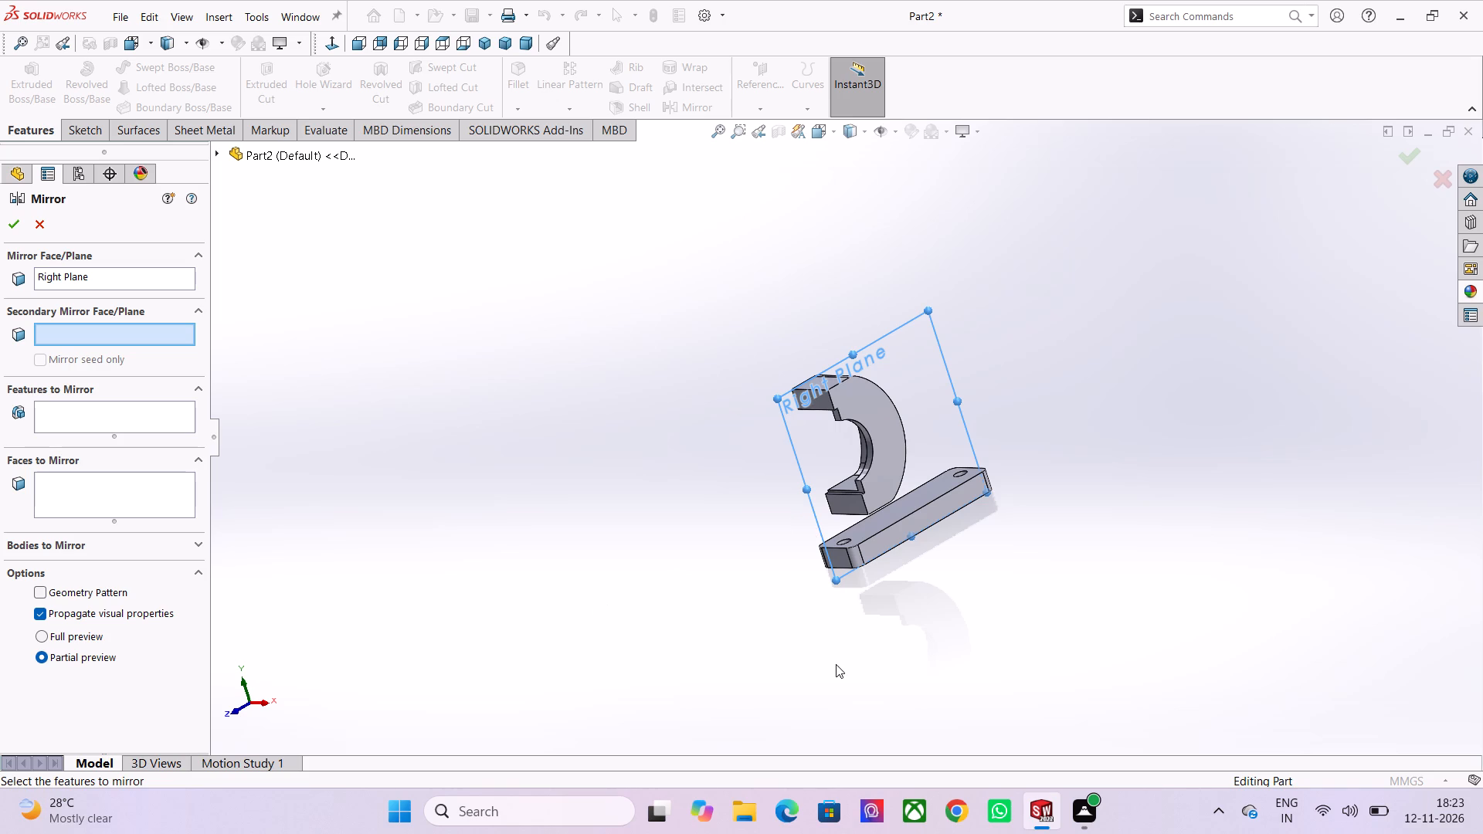
pyautogui.moveTo(836, 664); pyautogui.dragTo(863, 613, button='middle')
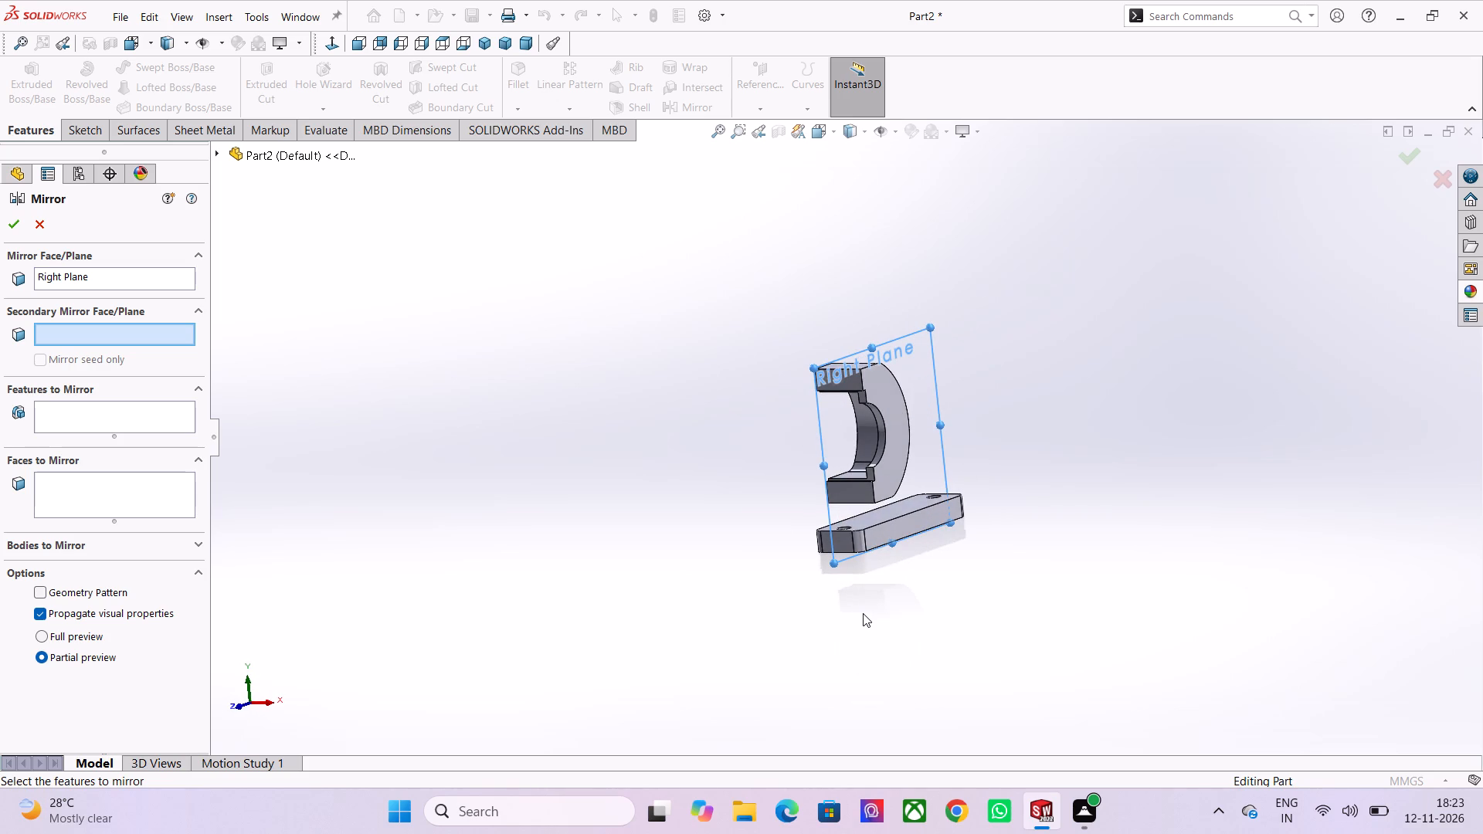
pyautogui.scroll(-1, 863, 613)
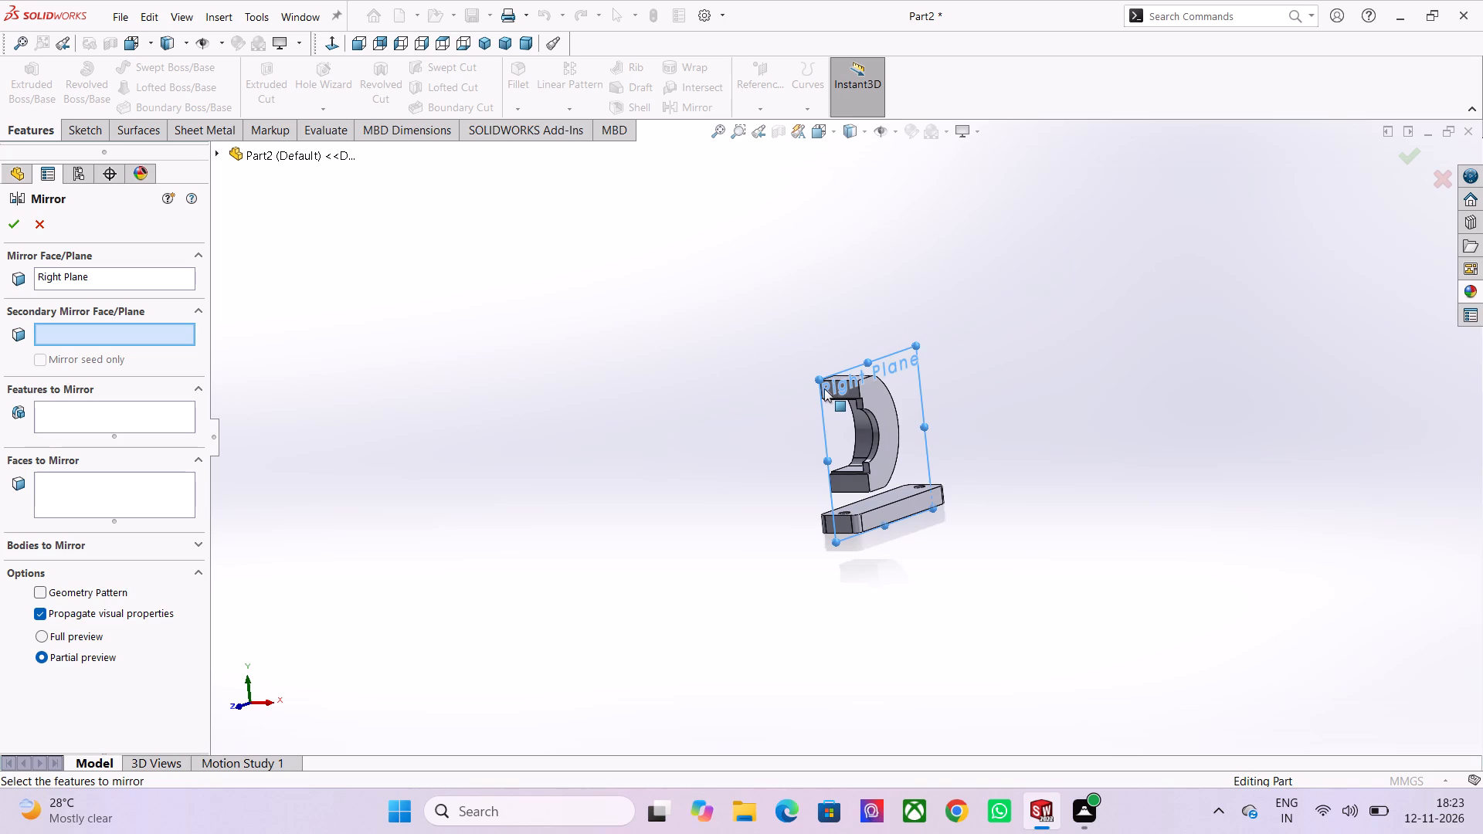
pyautogui.scroll(3, 824, 388)
pyautogui.scroll(-1, 854, 442)
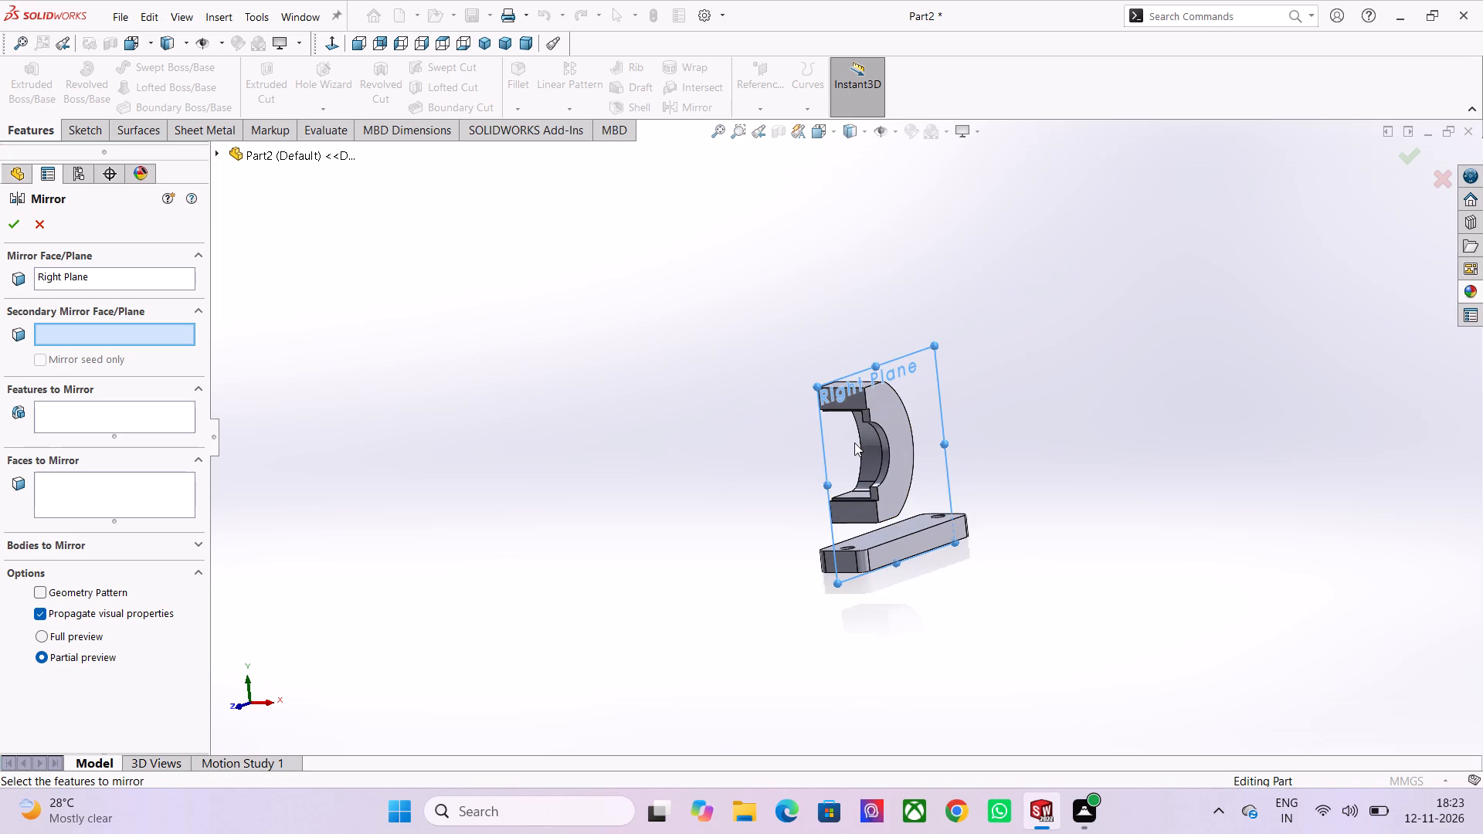
pyautogui.scroll(-1, 1039, 345)
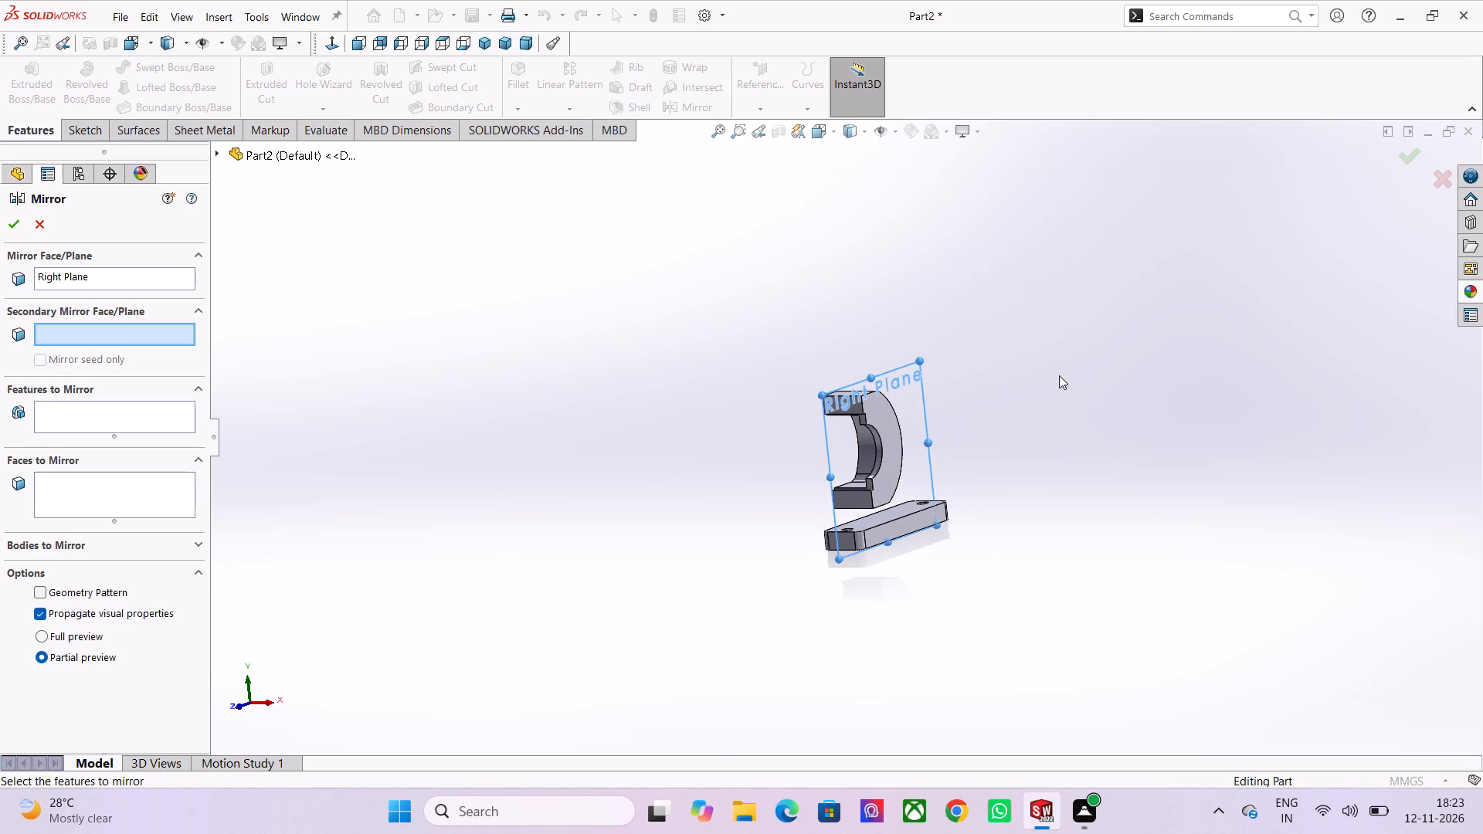
pyautogui.scroll(1, 1073, 432)
pyautogui.scroll(-1, 1062, 575)
pyautogui.moveTo(999, 567); pyautogui.dragTo(1140, 590, button='middle')
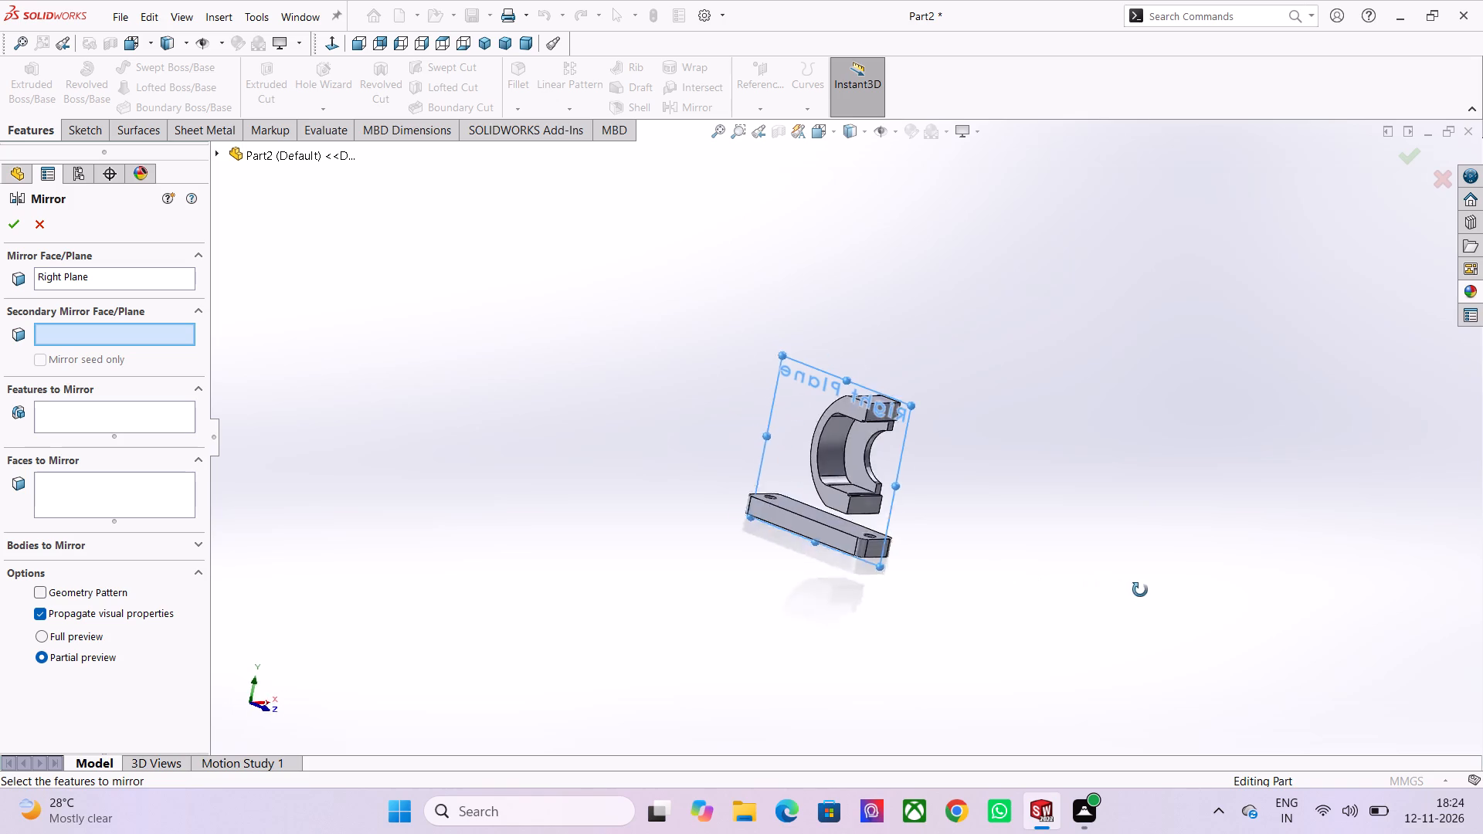
pyautogui.moveTo(1140, 590); pyautogui.dragTo(1028, 573, button='middle')
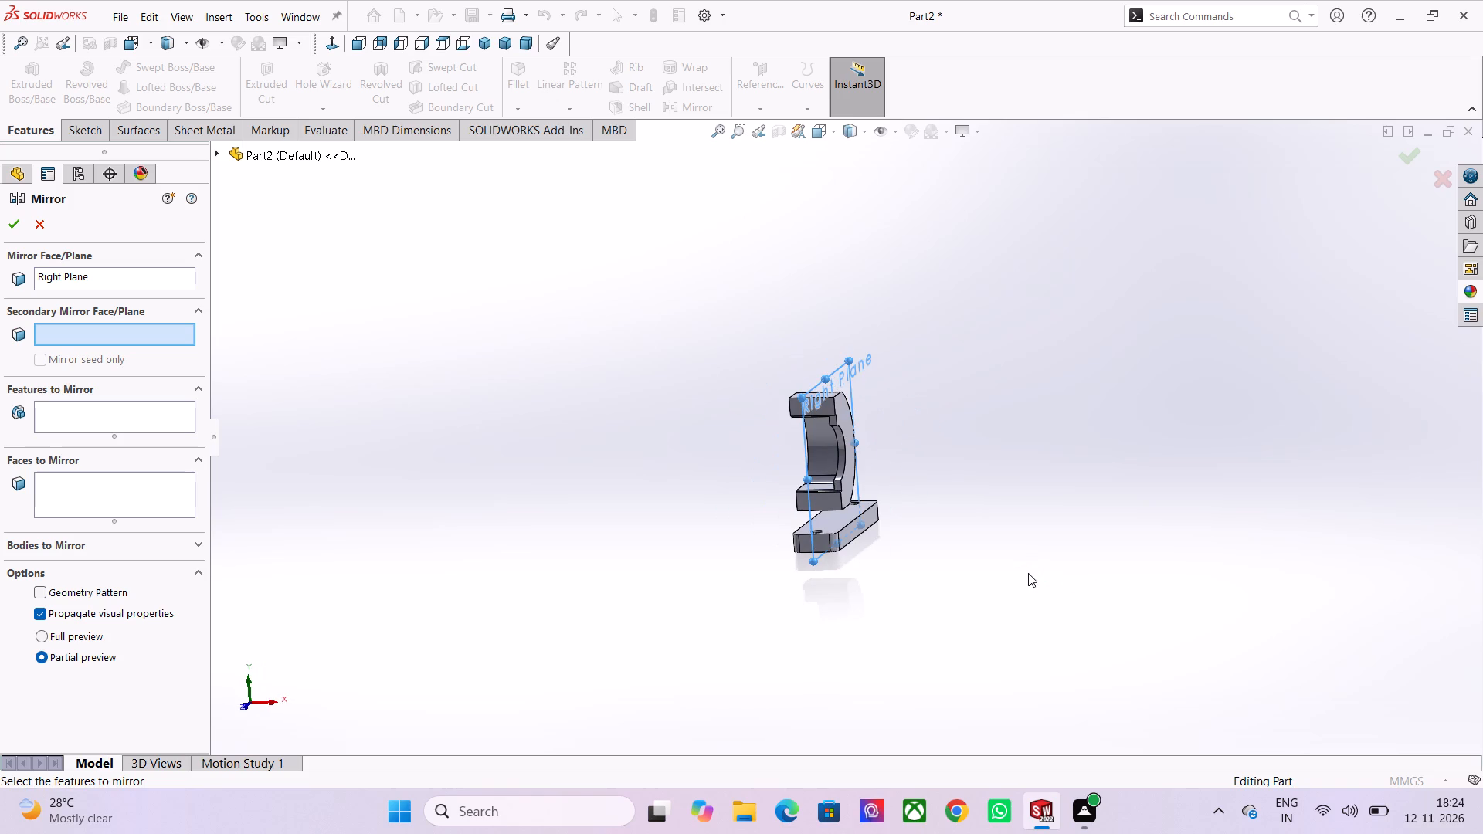
pyautogui.moveTo(928, 483); pyautogui.dragTo(921, 515, button='middle')
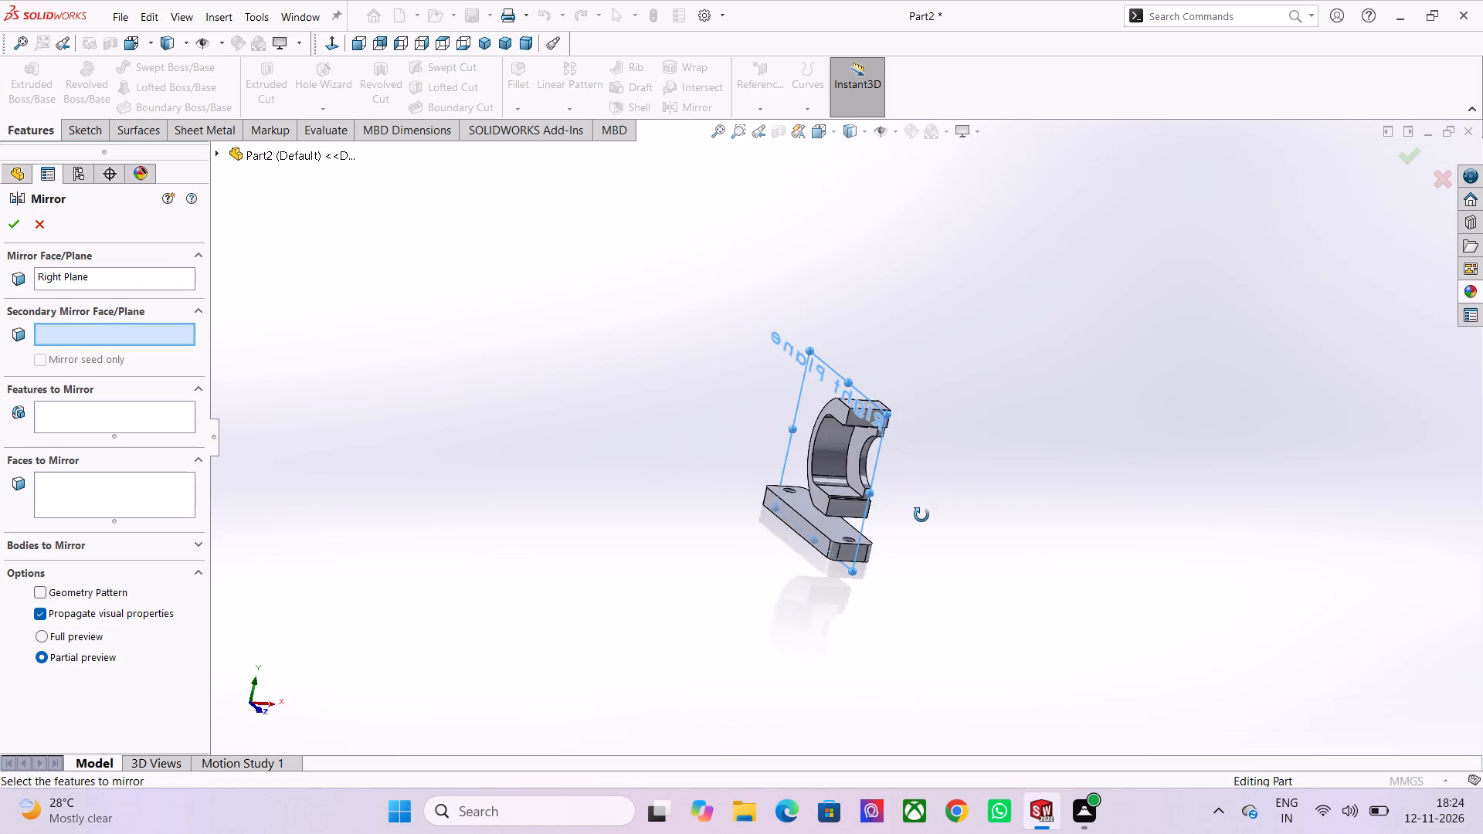
pyautogui.moveTo(921, 515); pyautogui.dragTo(921, 515, button='middle')
pyautogui.scroll(2, 921, 515)
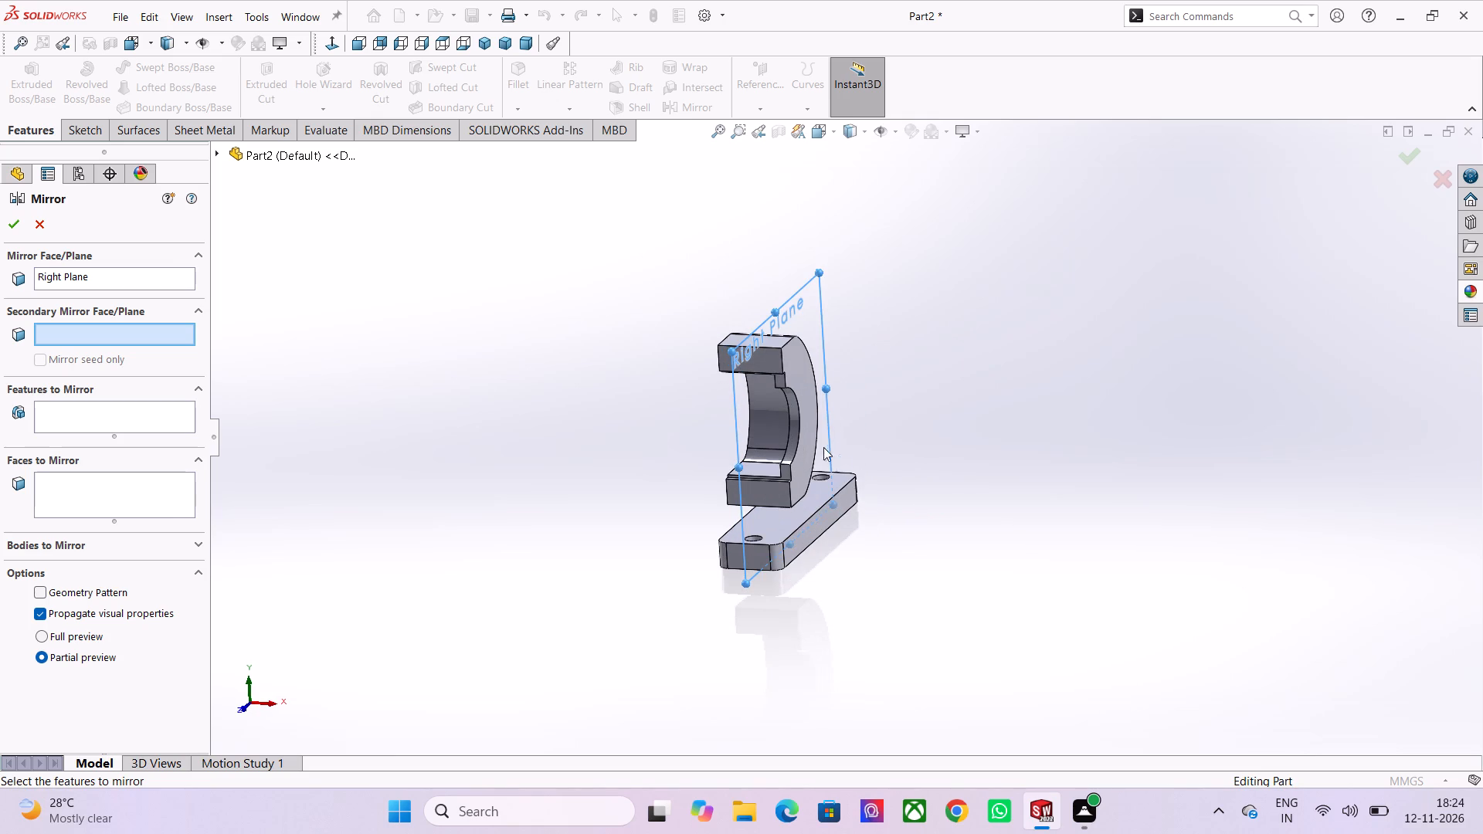
pyautogui.scroll(-1, 837, 345)
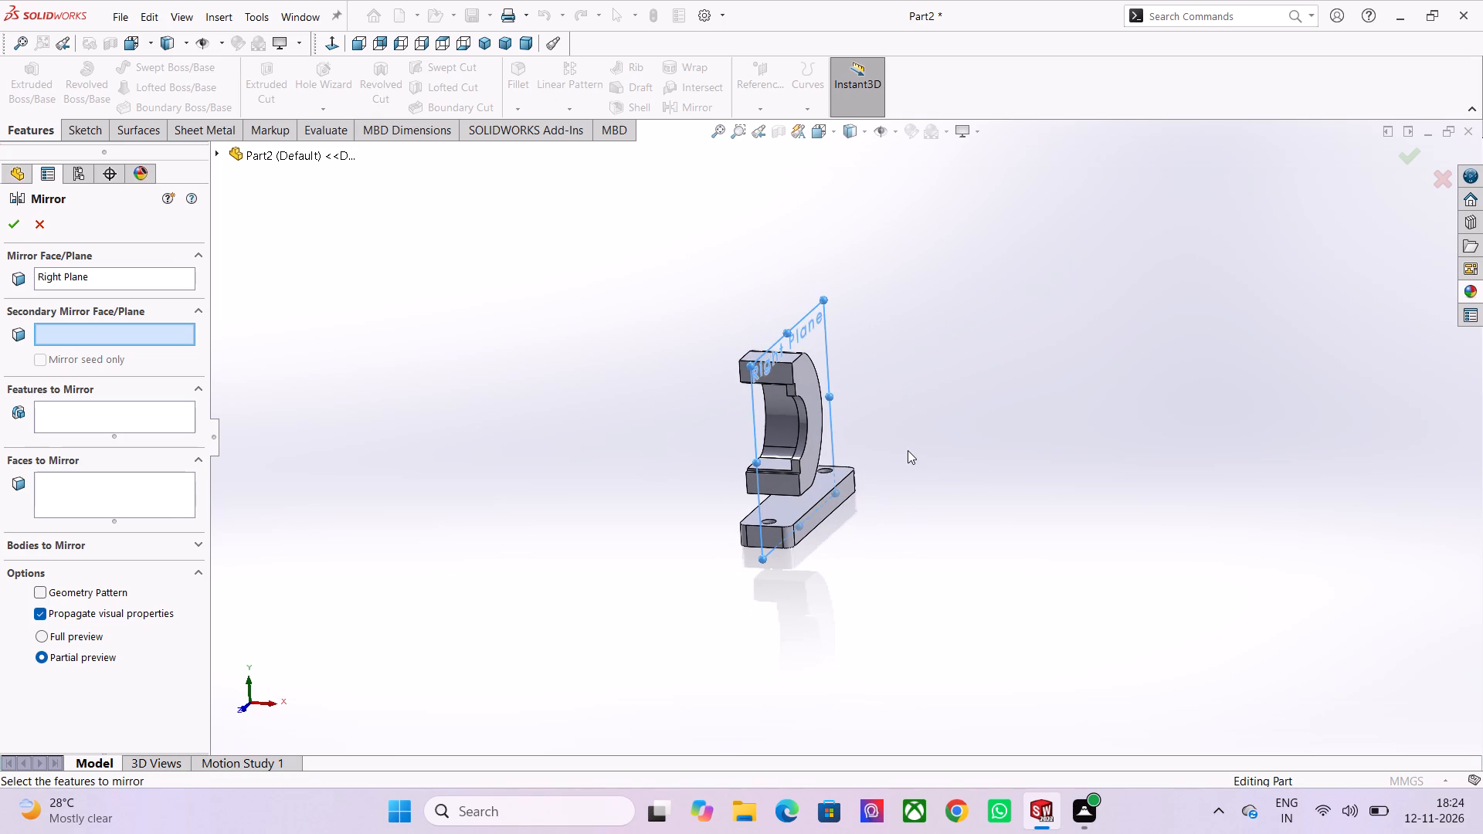
pyautogui.scroll(-1, 908, 450)
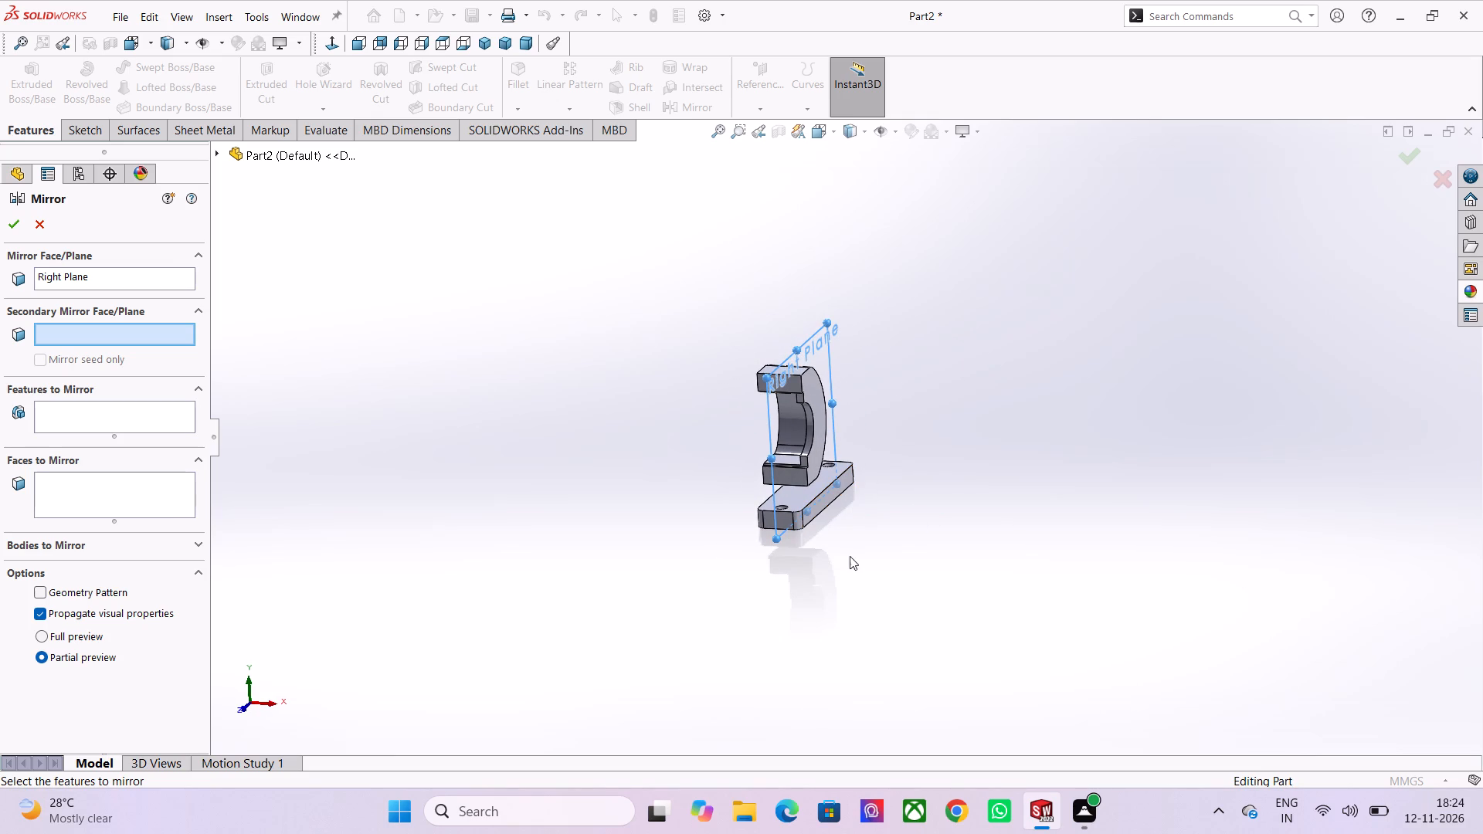
pyautogui.scroll(-1, 823, 550)
pyautogui.moveTo(822, 550); pyautogui.dragTo(755, 534, button='middle')
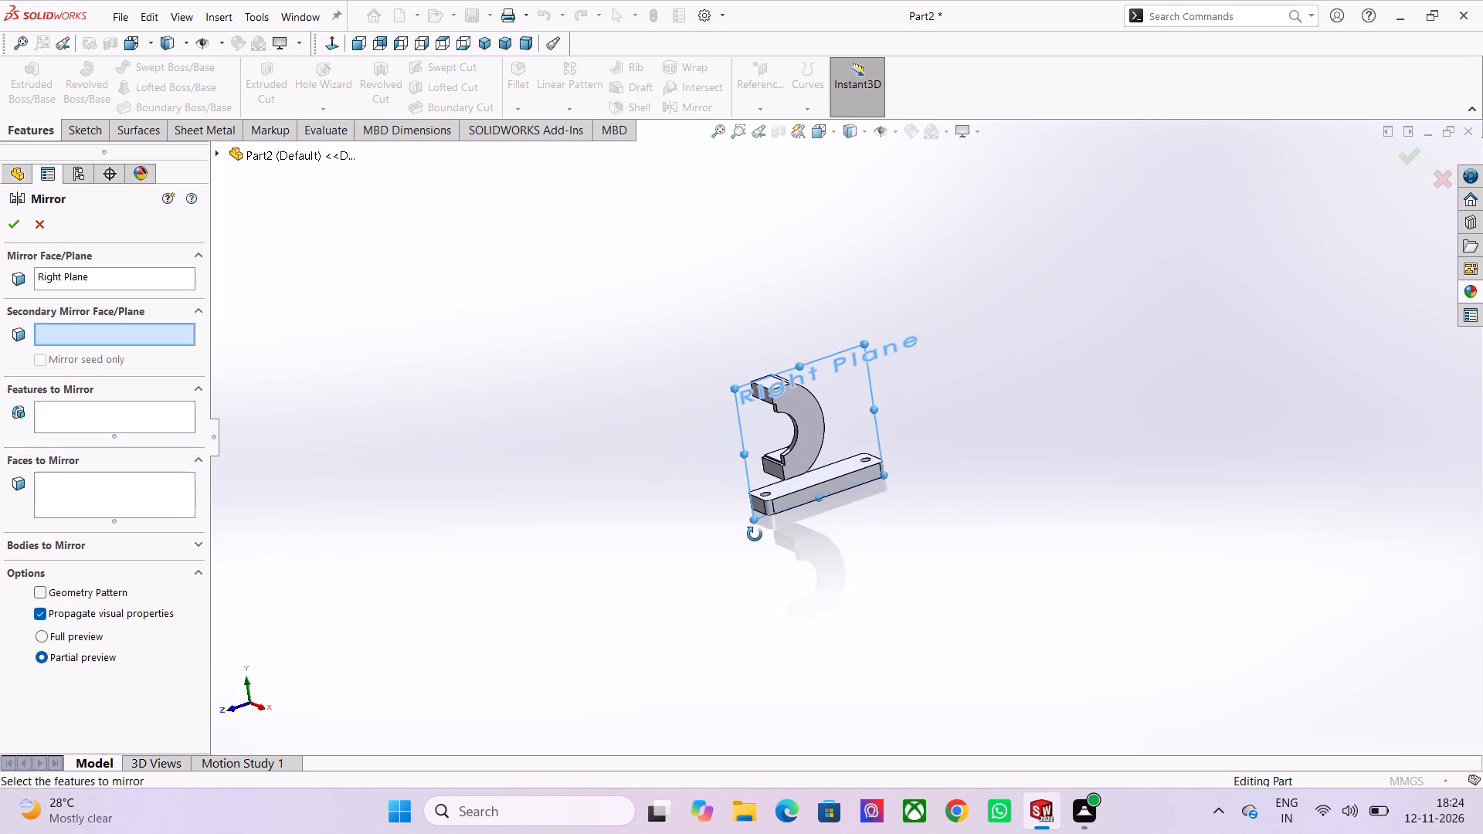
pyautogui.moveTo(755, 534); pyautogui.dragTo(814, 571, button='middle')
pyautogui.scroll(3, 840, 392)
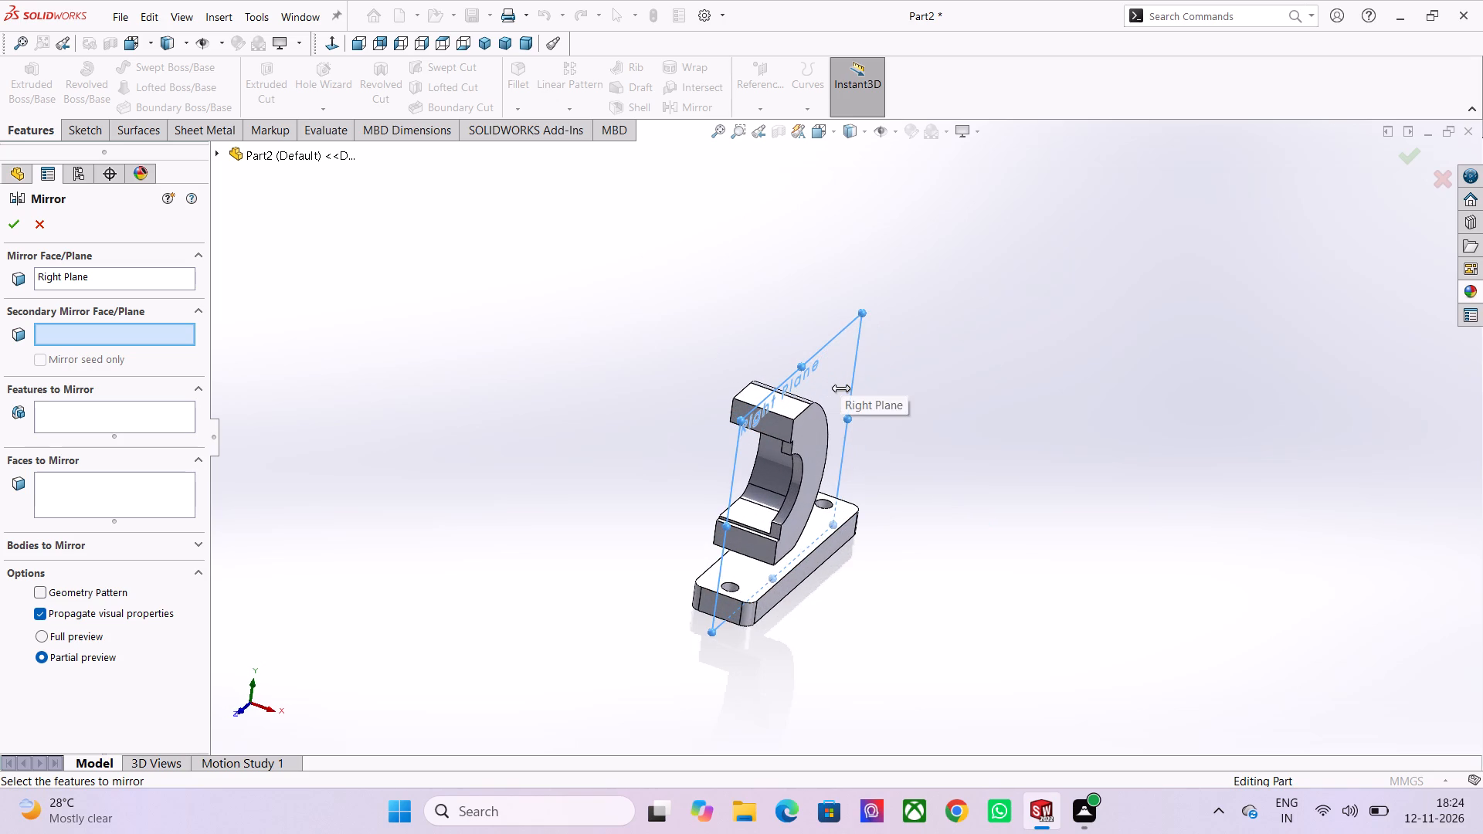
pyautogui.scroll(-2, 840, 388)
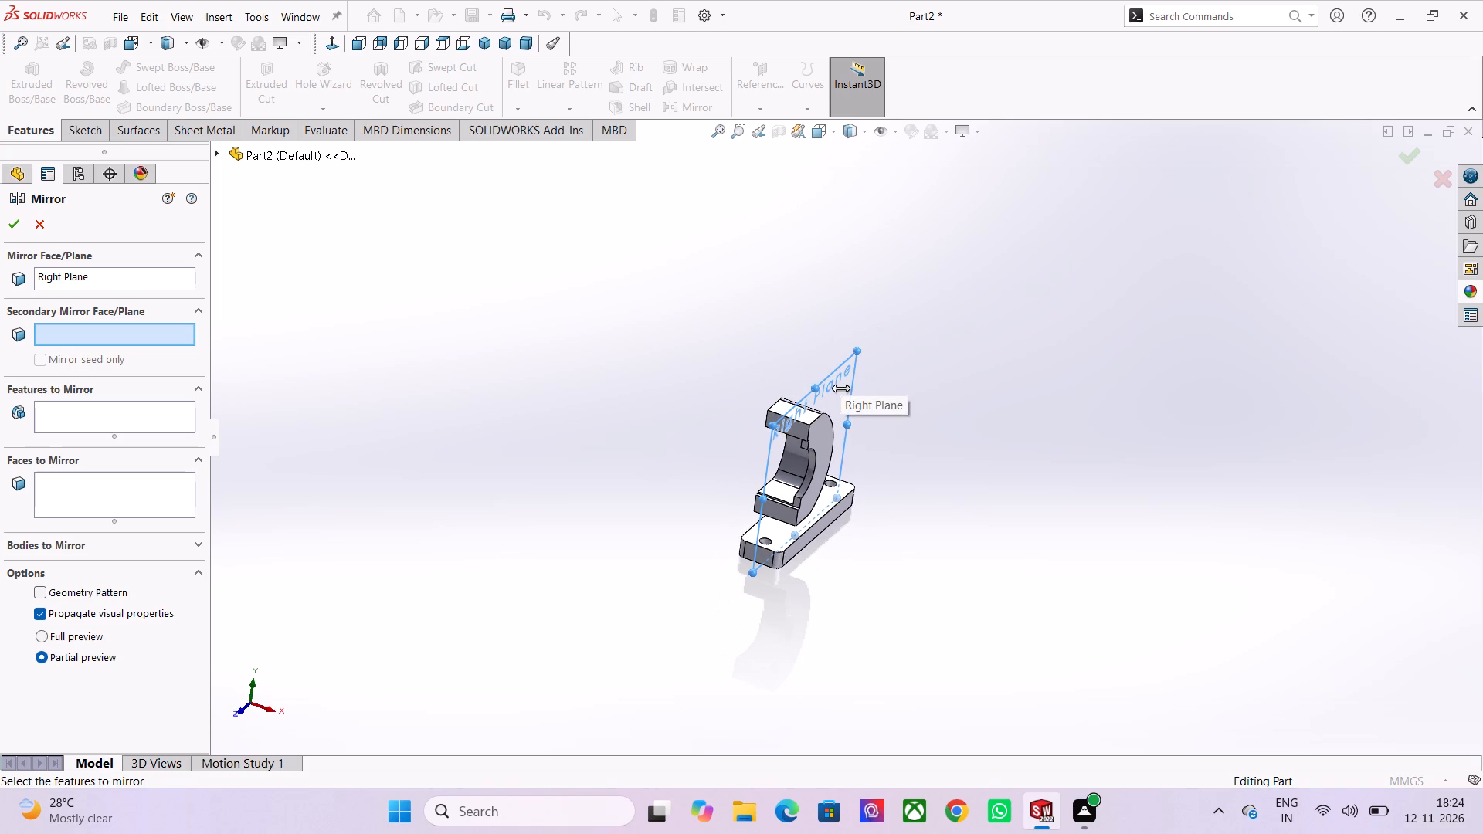
pyautogui.scroll(-1, 840, 388)
pyautogui.scroll(3, 853, 557)
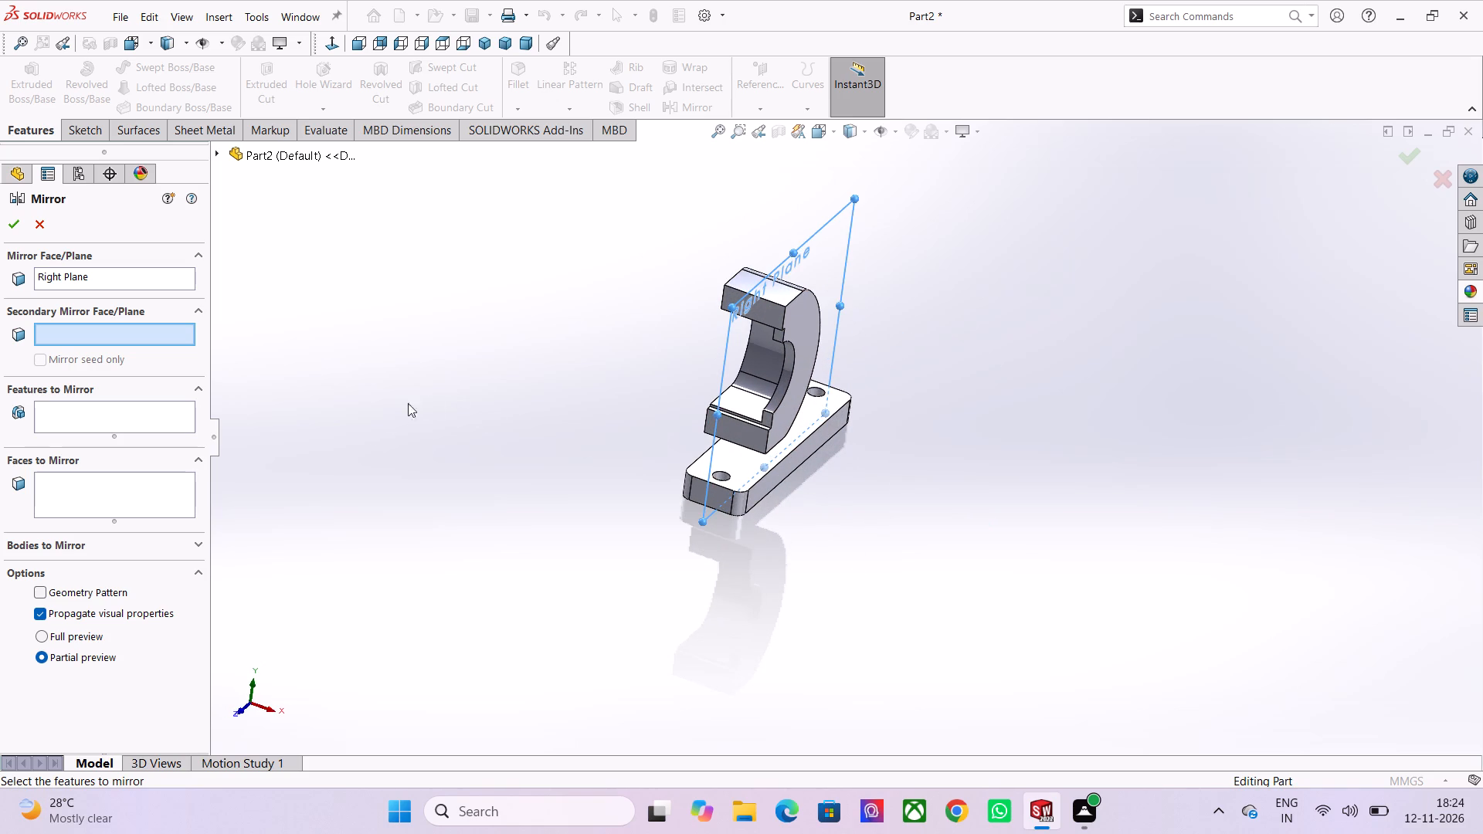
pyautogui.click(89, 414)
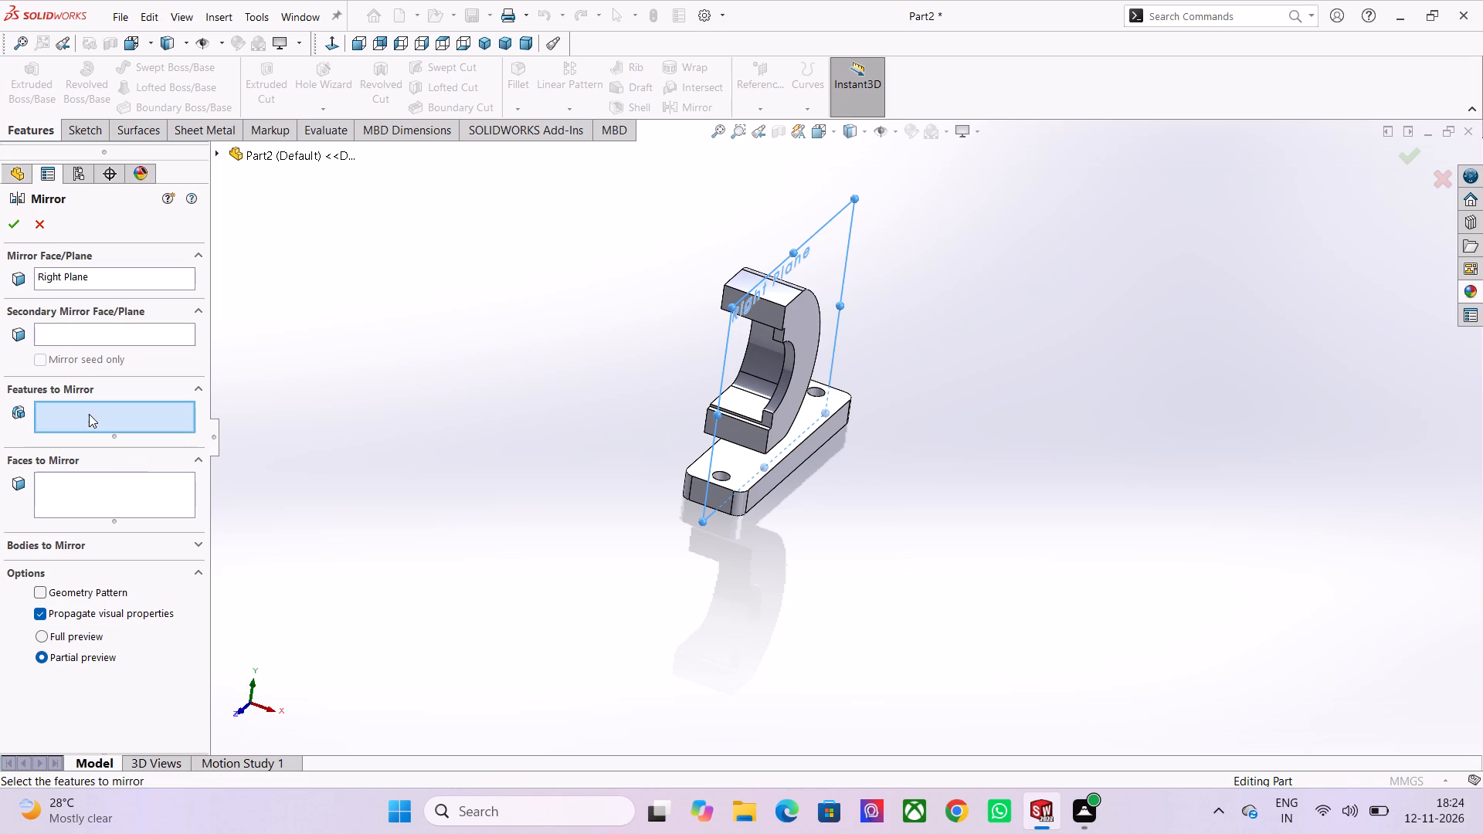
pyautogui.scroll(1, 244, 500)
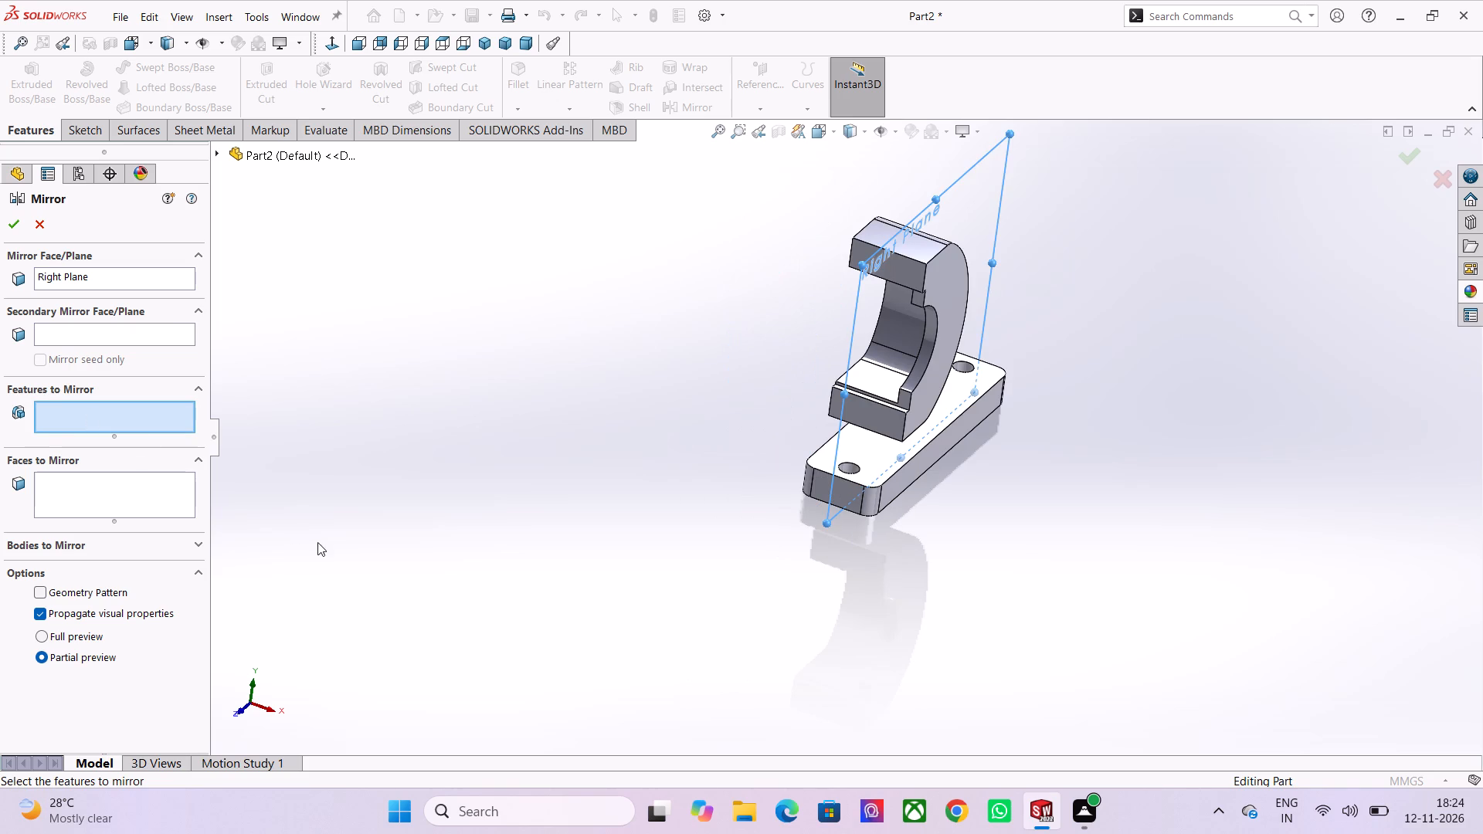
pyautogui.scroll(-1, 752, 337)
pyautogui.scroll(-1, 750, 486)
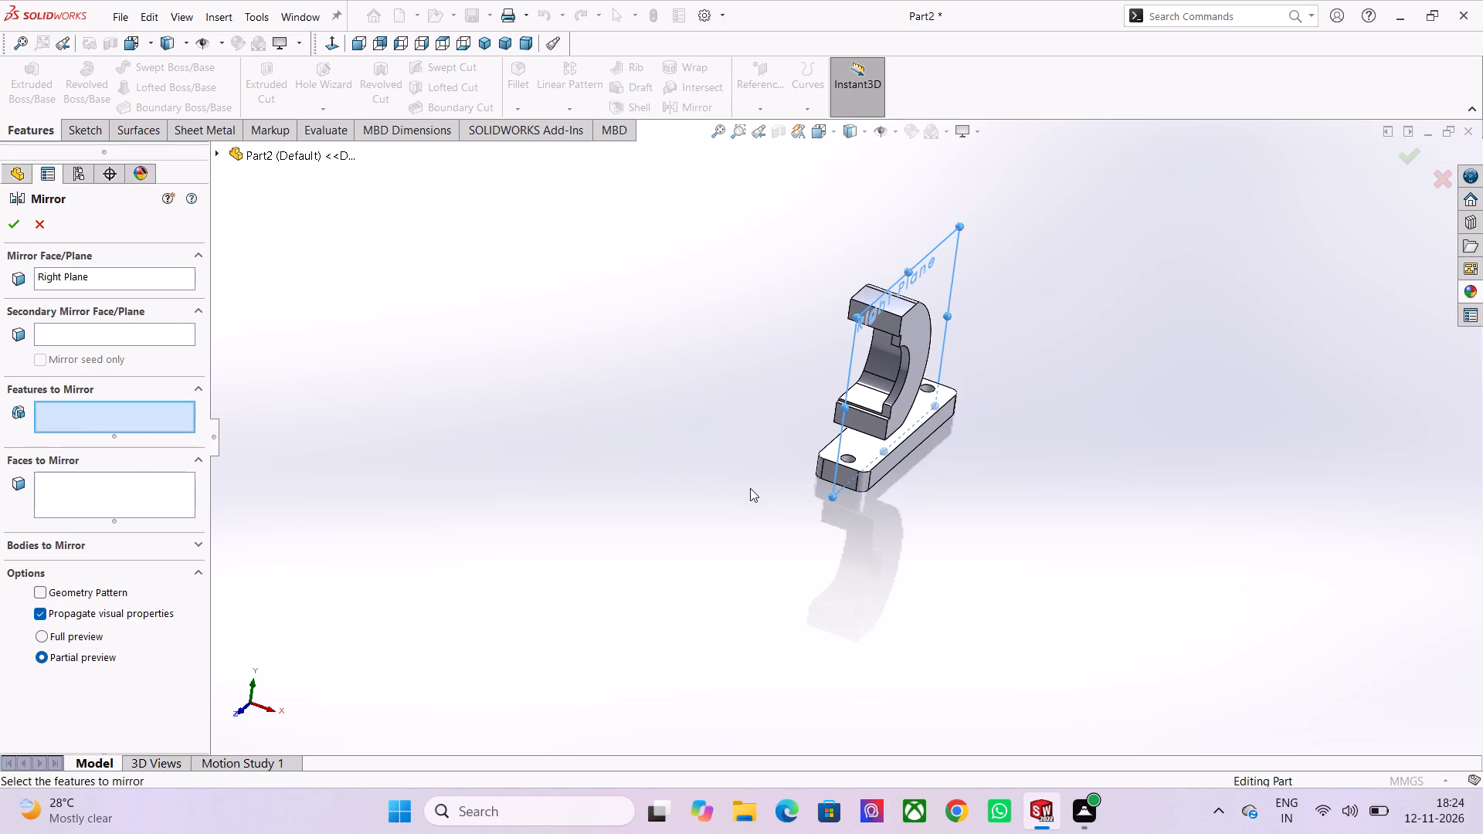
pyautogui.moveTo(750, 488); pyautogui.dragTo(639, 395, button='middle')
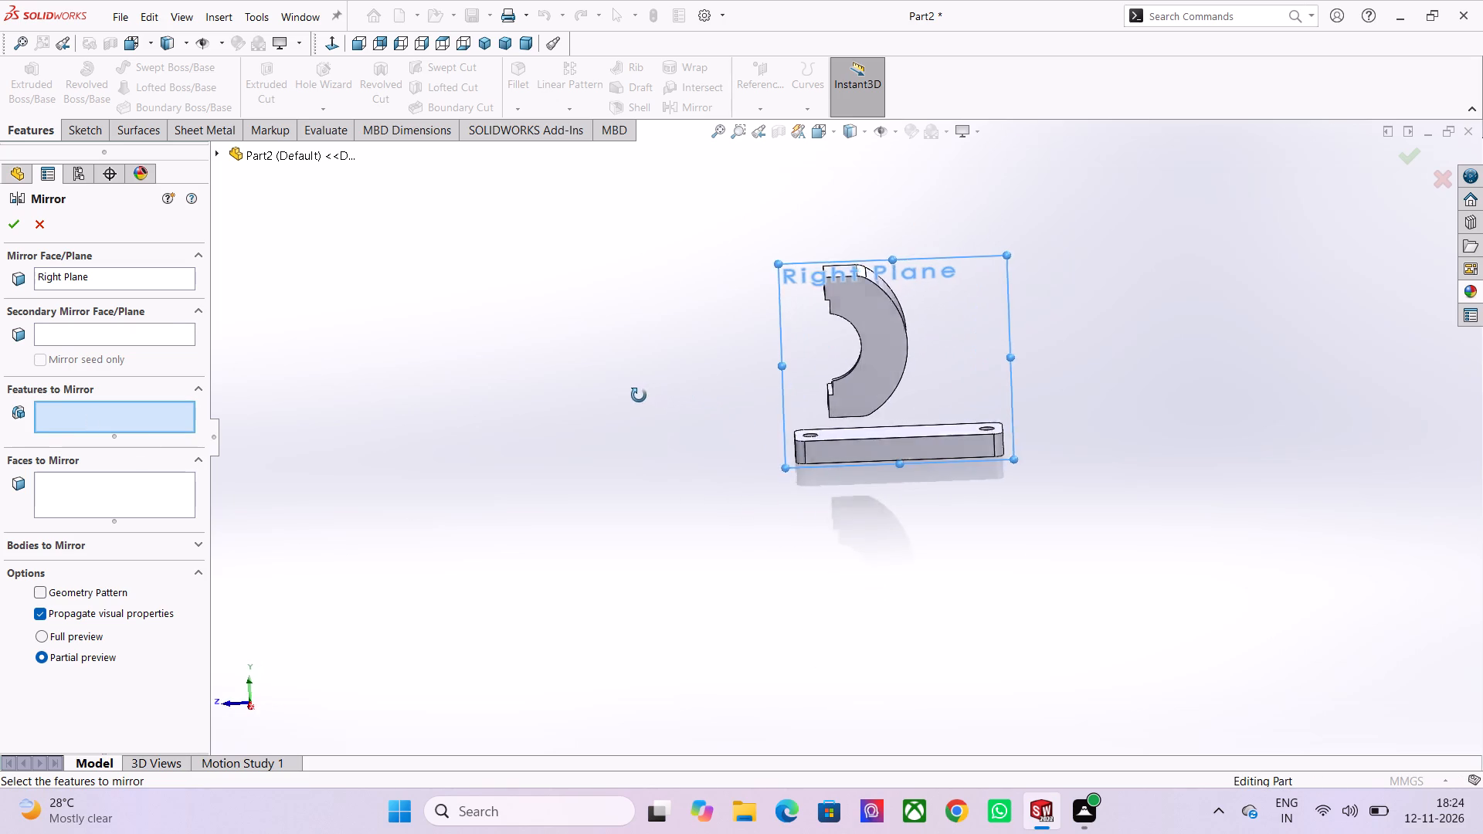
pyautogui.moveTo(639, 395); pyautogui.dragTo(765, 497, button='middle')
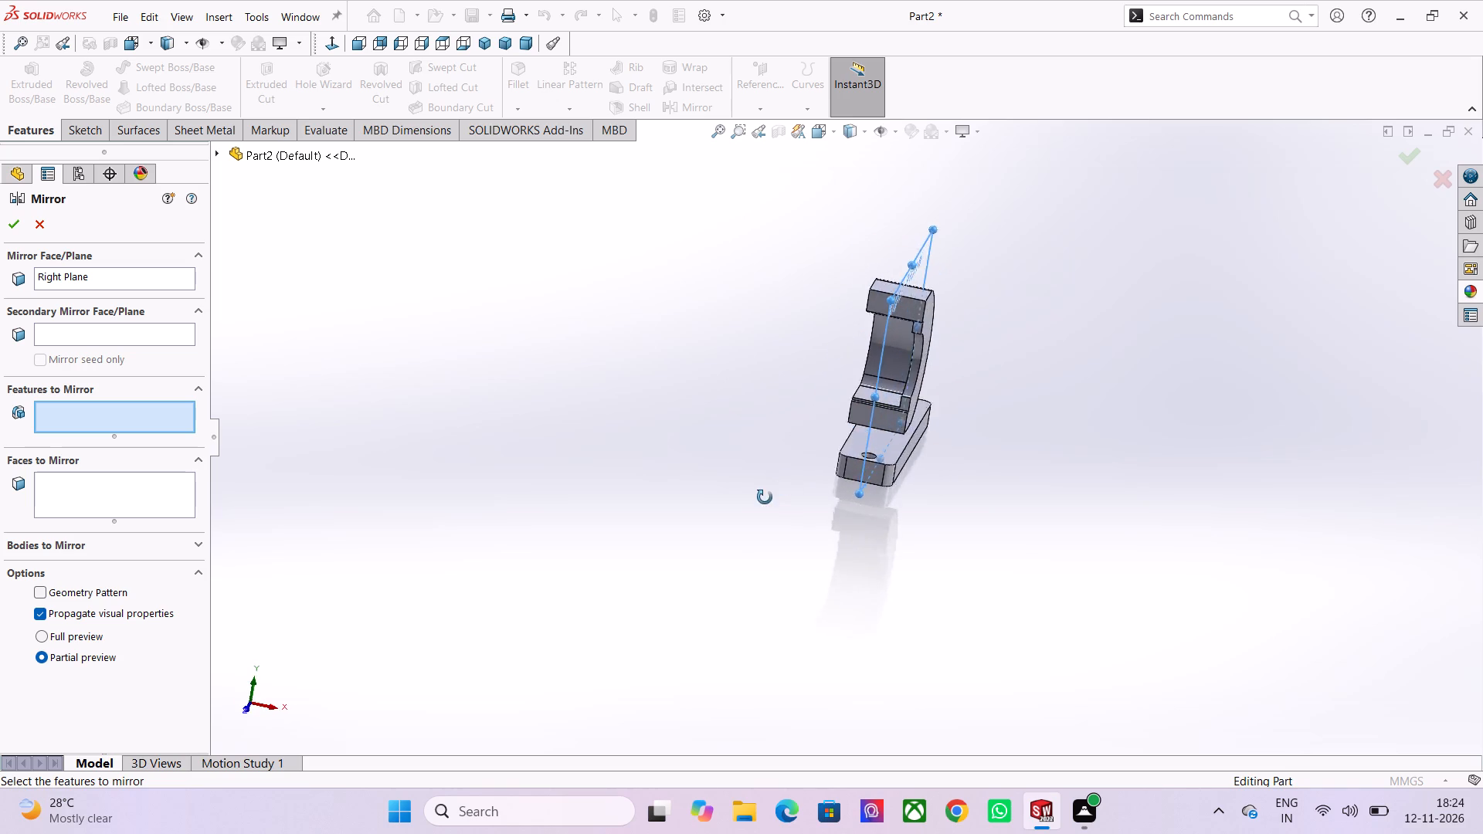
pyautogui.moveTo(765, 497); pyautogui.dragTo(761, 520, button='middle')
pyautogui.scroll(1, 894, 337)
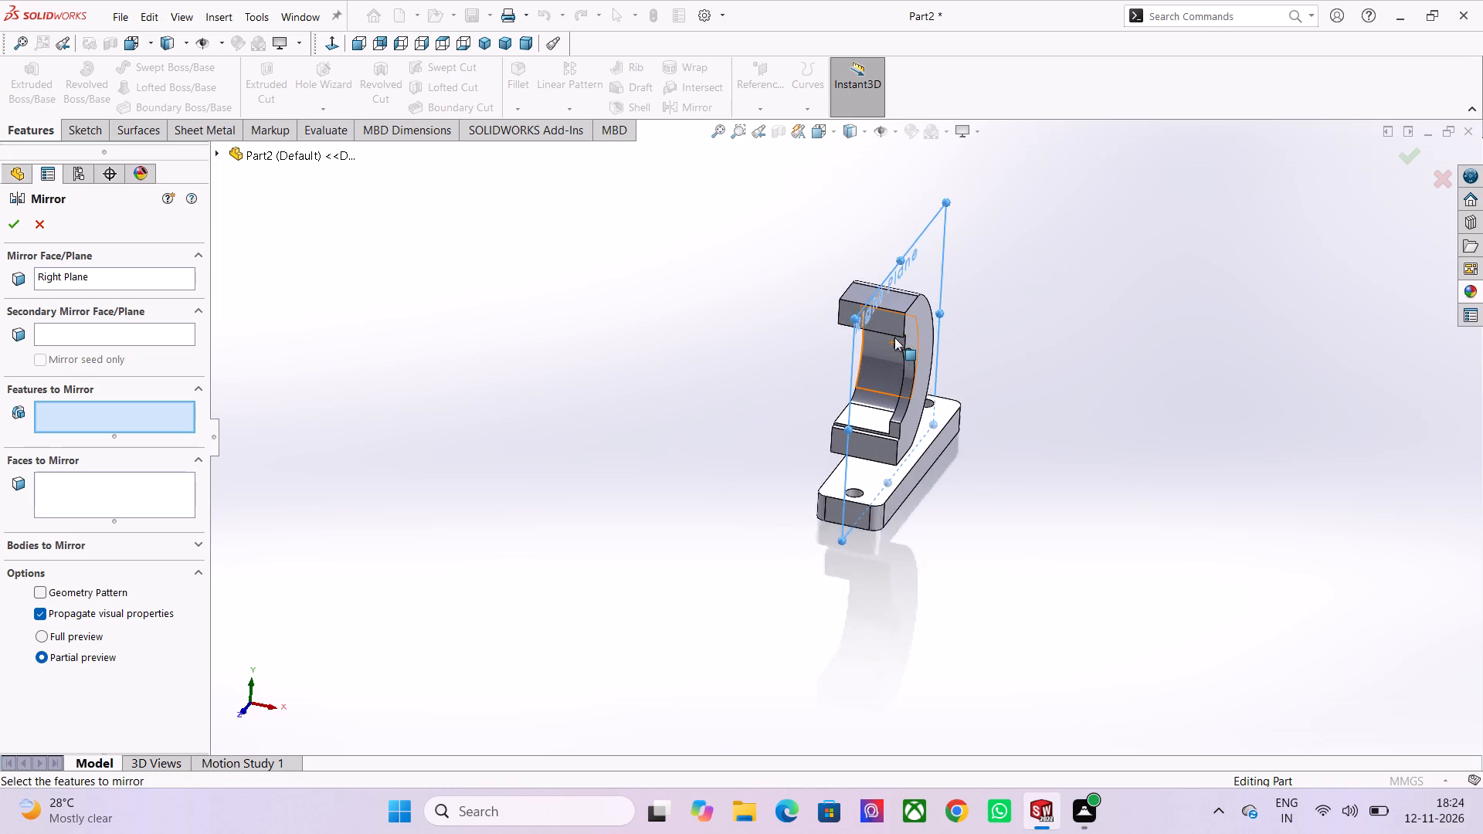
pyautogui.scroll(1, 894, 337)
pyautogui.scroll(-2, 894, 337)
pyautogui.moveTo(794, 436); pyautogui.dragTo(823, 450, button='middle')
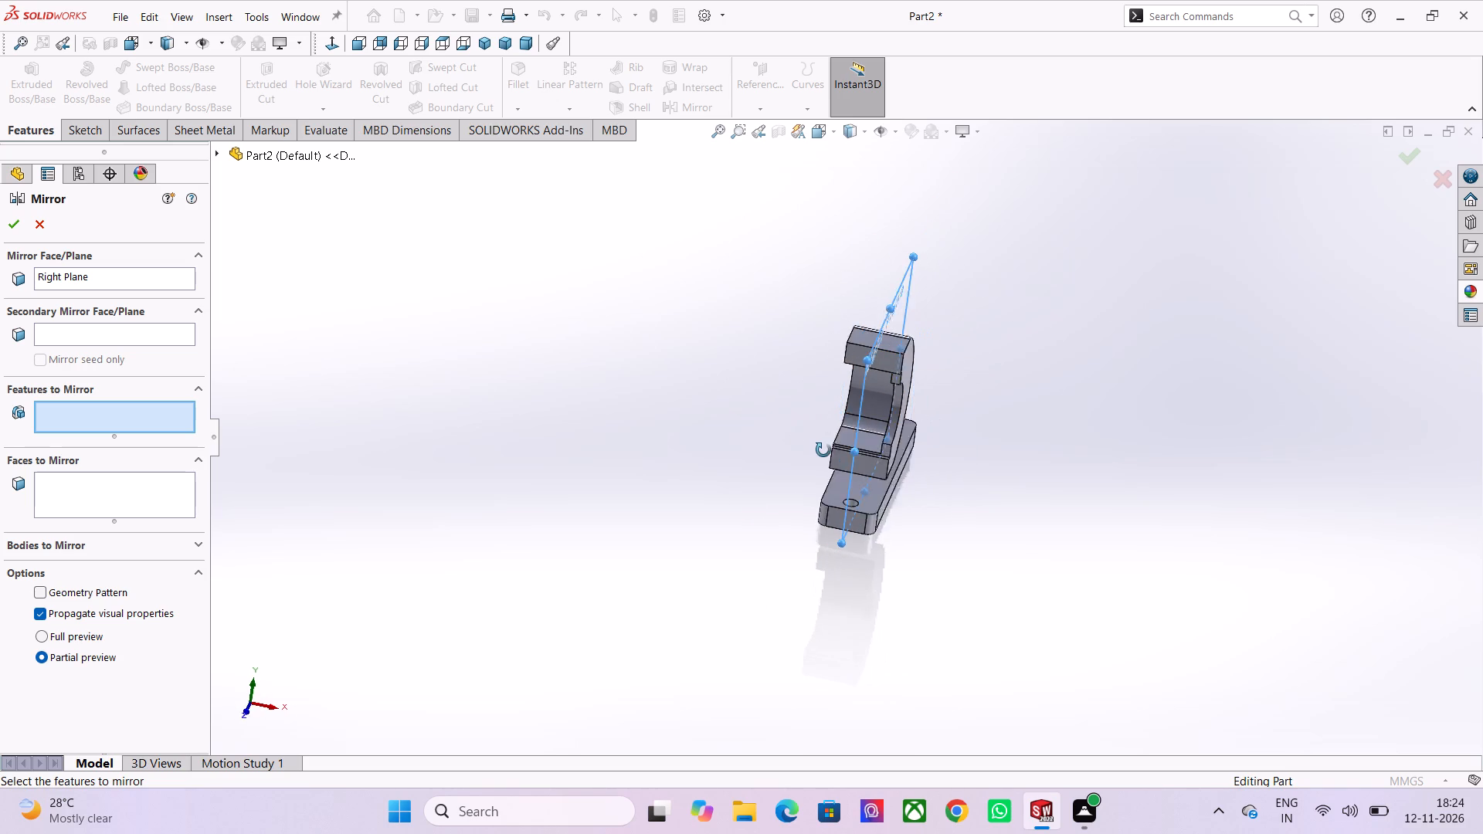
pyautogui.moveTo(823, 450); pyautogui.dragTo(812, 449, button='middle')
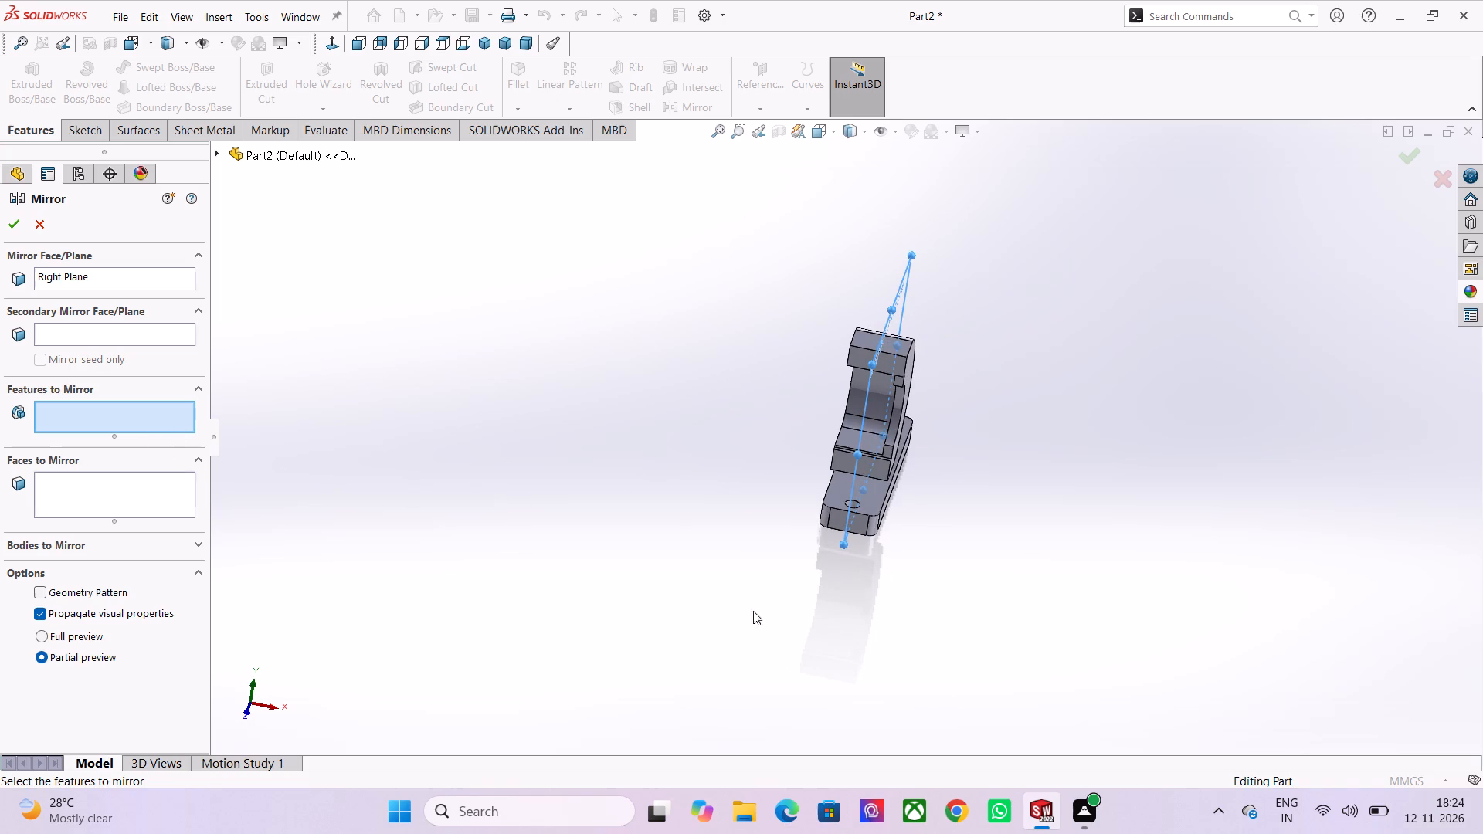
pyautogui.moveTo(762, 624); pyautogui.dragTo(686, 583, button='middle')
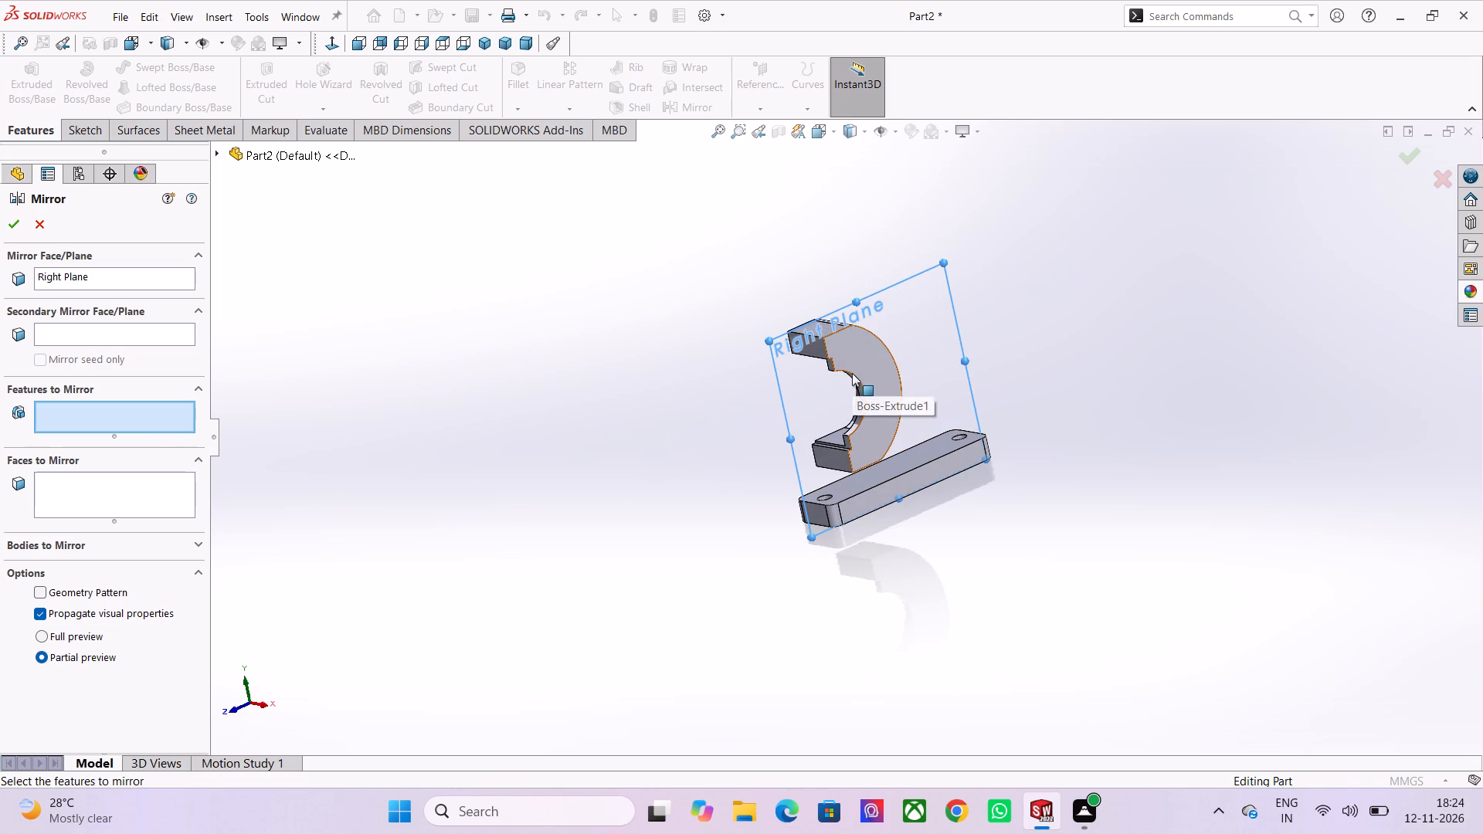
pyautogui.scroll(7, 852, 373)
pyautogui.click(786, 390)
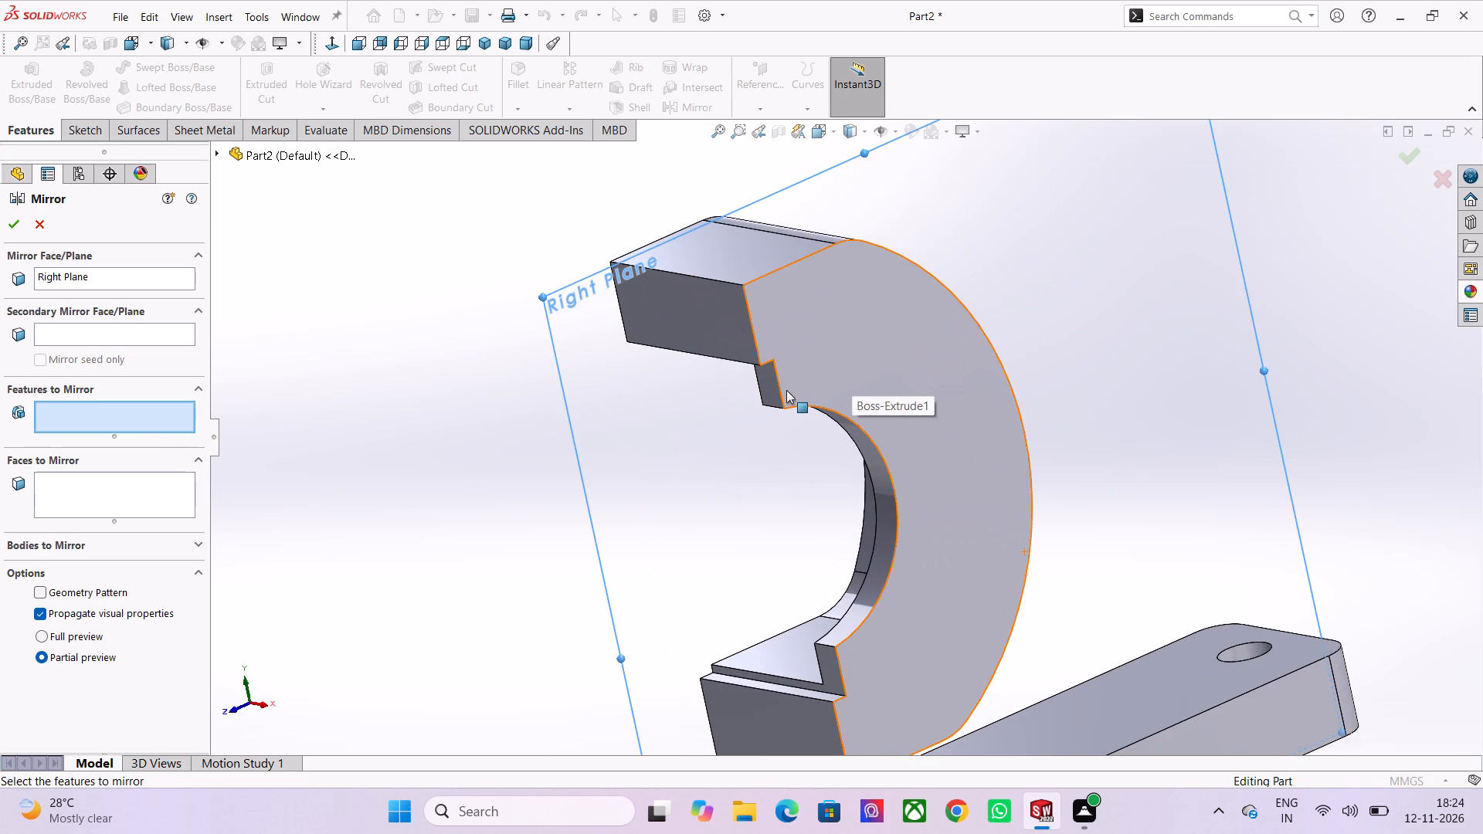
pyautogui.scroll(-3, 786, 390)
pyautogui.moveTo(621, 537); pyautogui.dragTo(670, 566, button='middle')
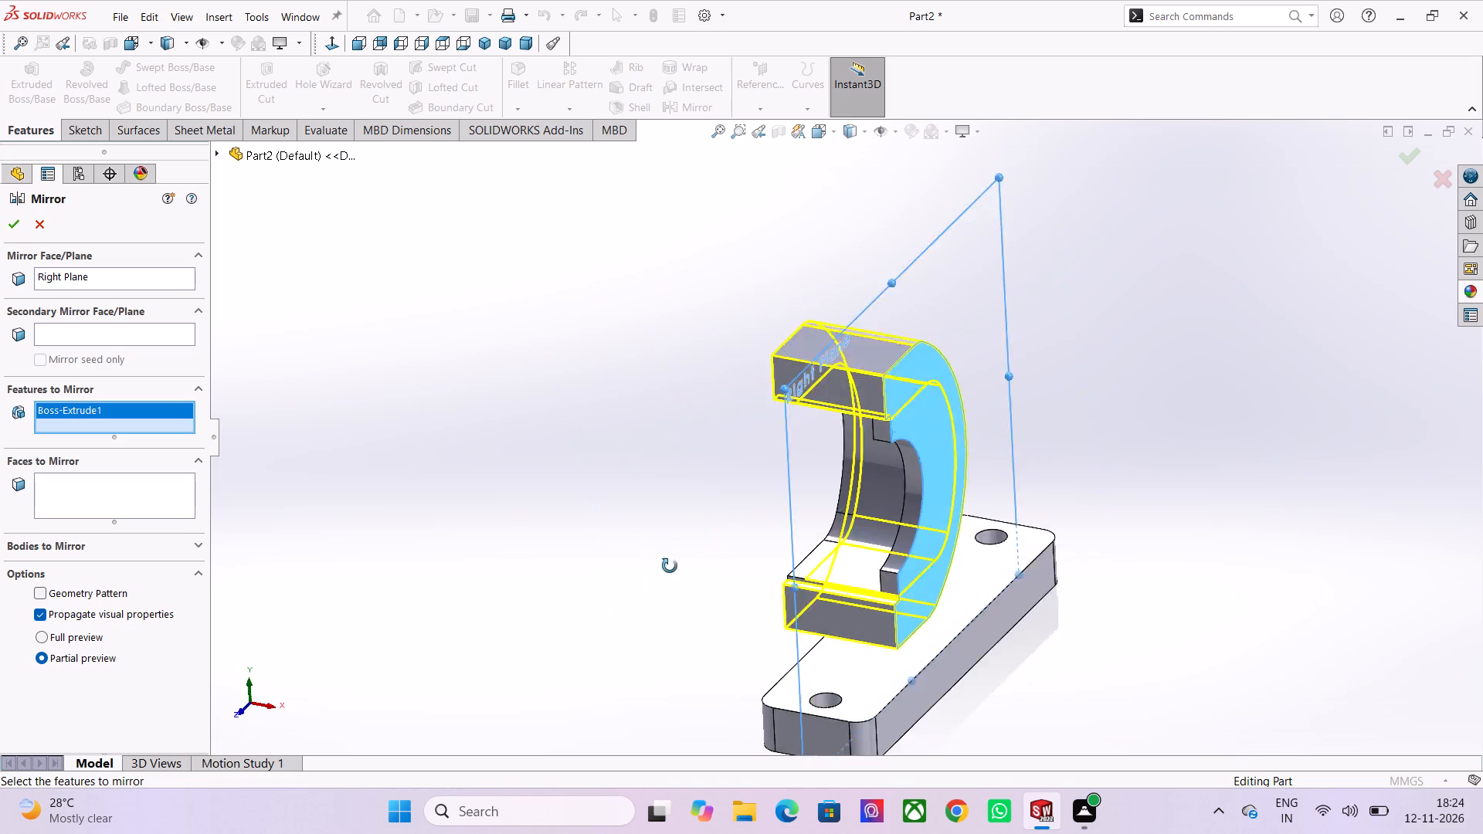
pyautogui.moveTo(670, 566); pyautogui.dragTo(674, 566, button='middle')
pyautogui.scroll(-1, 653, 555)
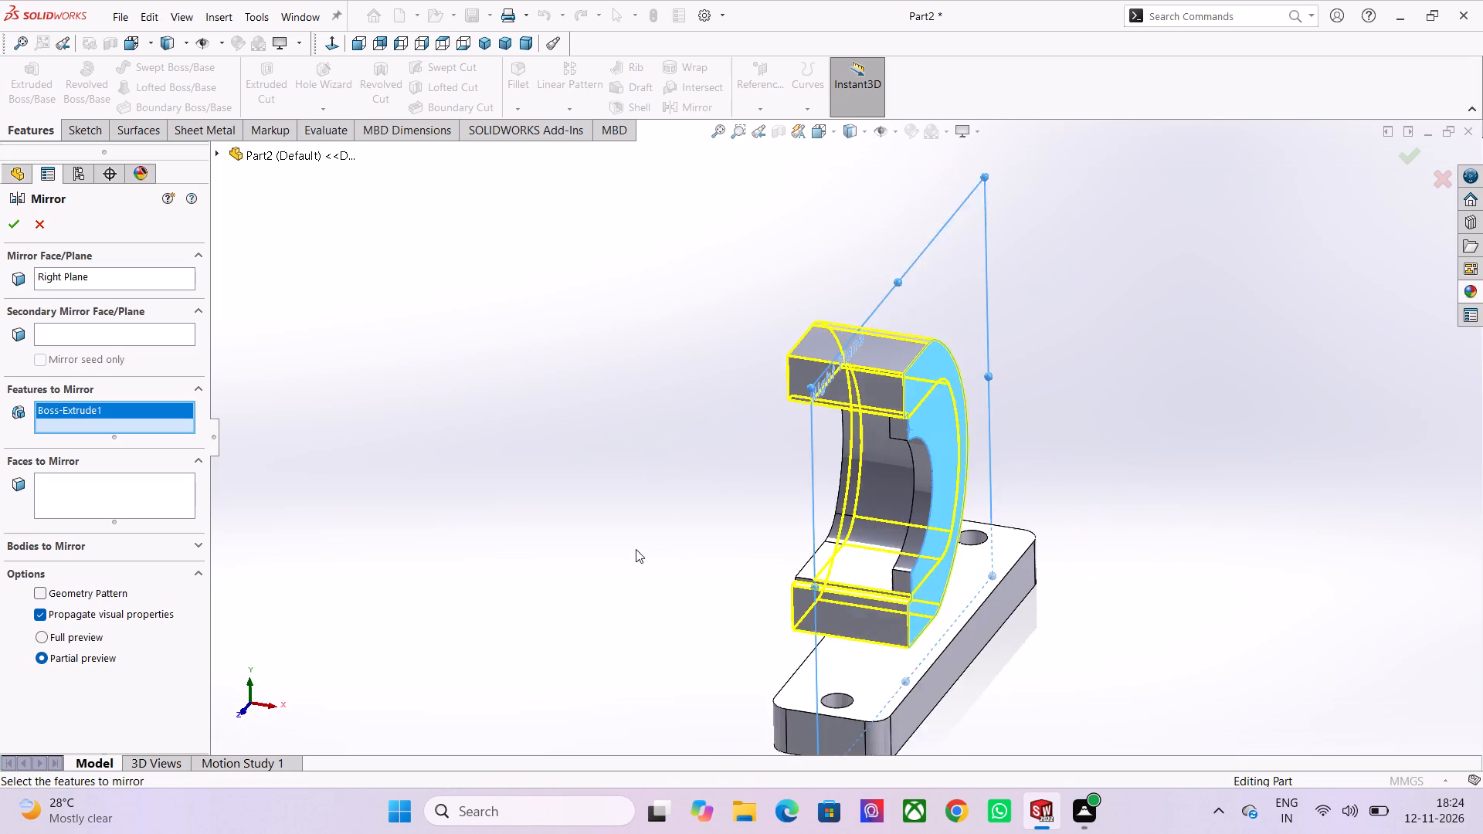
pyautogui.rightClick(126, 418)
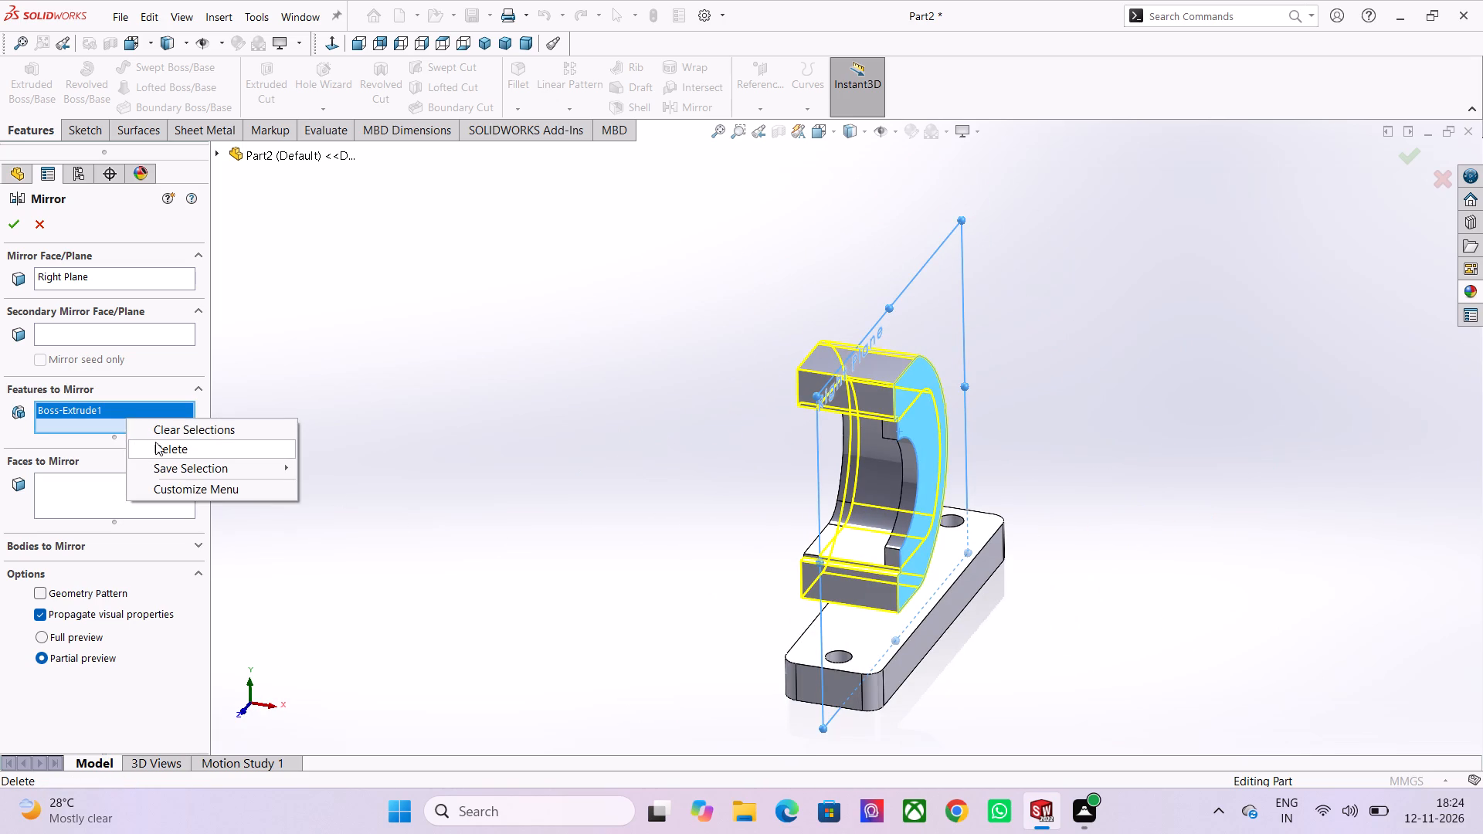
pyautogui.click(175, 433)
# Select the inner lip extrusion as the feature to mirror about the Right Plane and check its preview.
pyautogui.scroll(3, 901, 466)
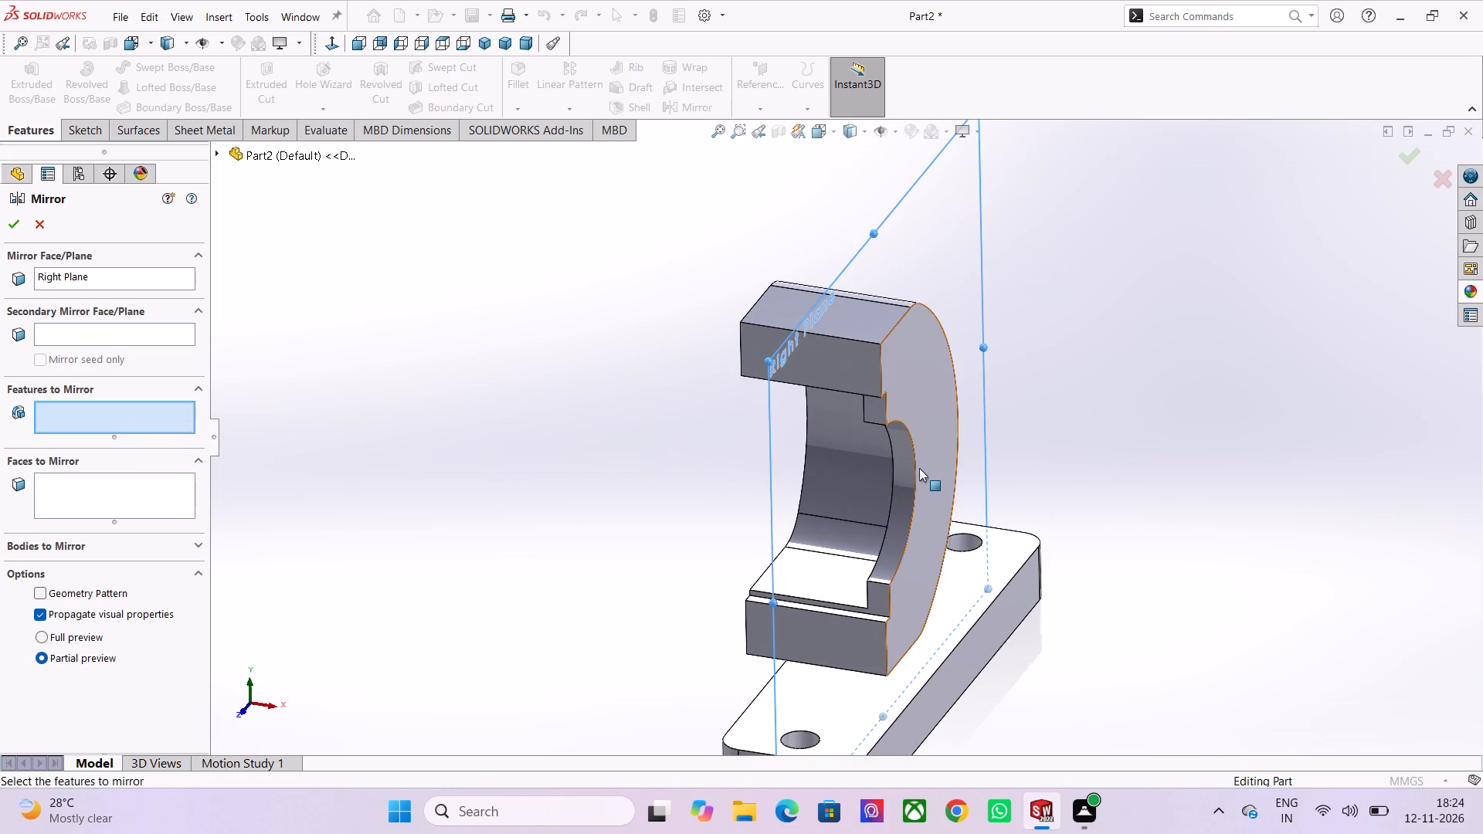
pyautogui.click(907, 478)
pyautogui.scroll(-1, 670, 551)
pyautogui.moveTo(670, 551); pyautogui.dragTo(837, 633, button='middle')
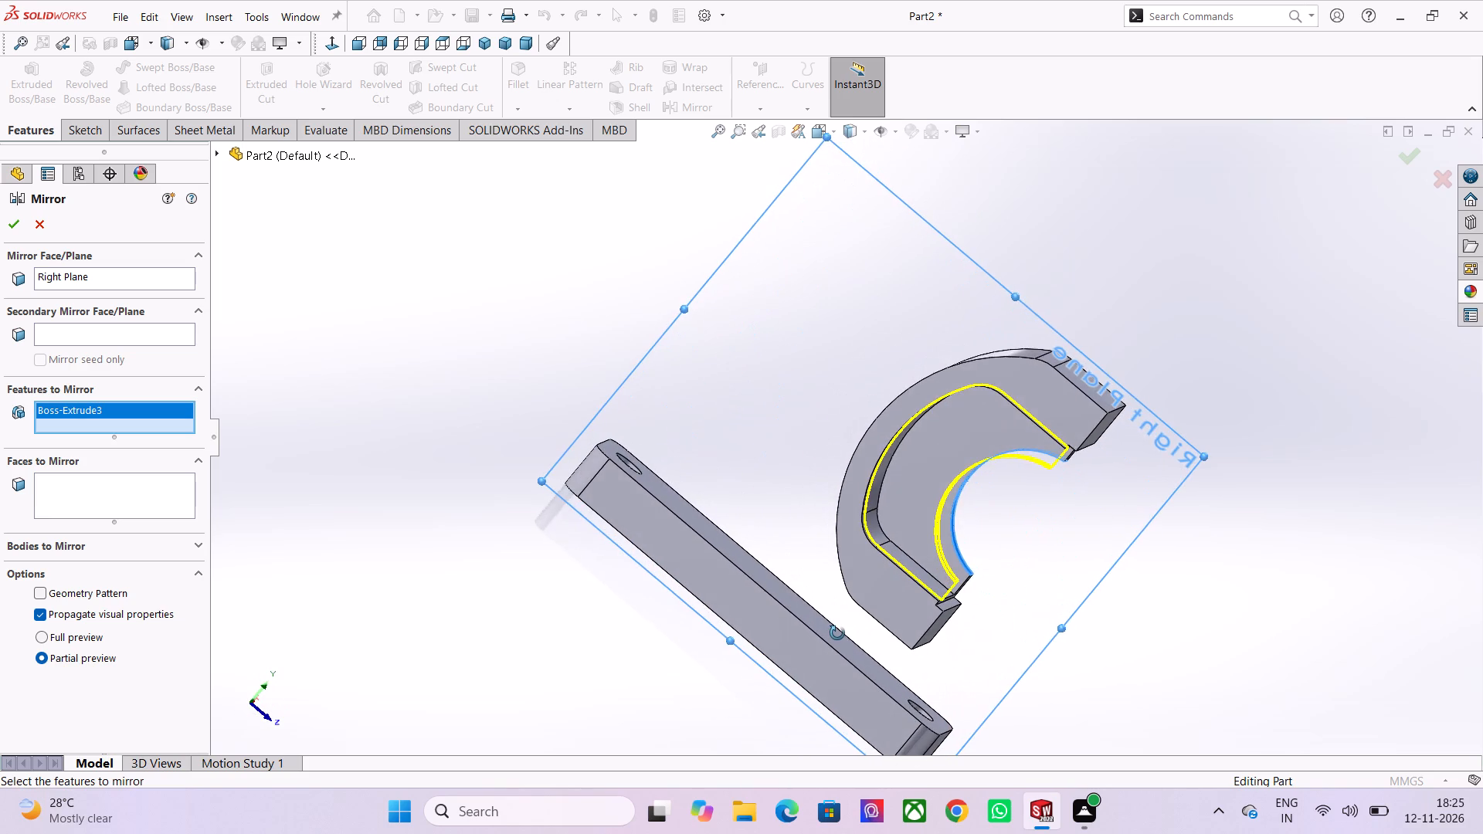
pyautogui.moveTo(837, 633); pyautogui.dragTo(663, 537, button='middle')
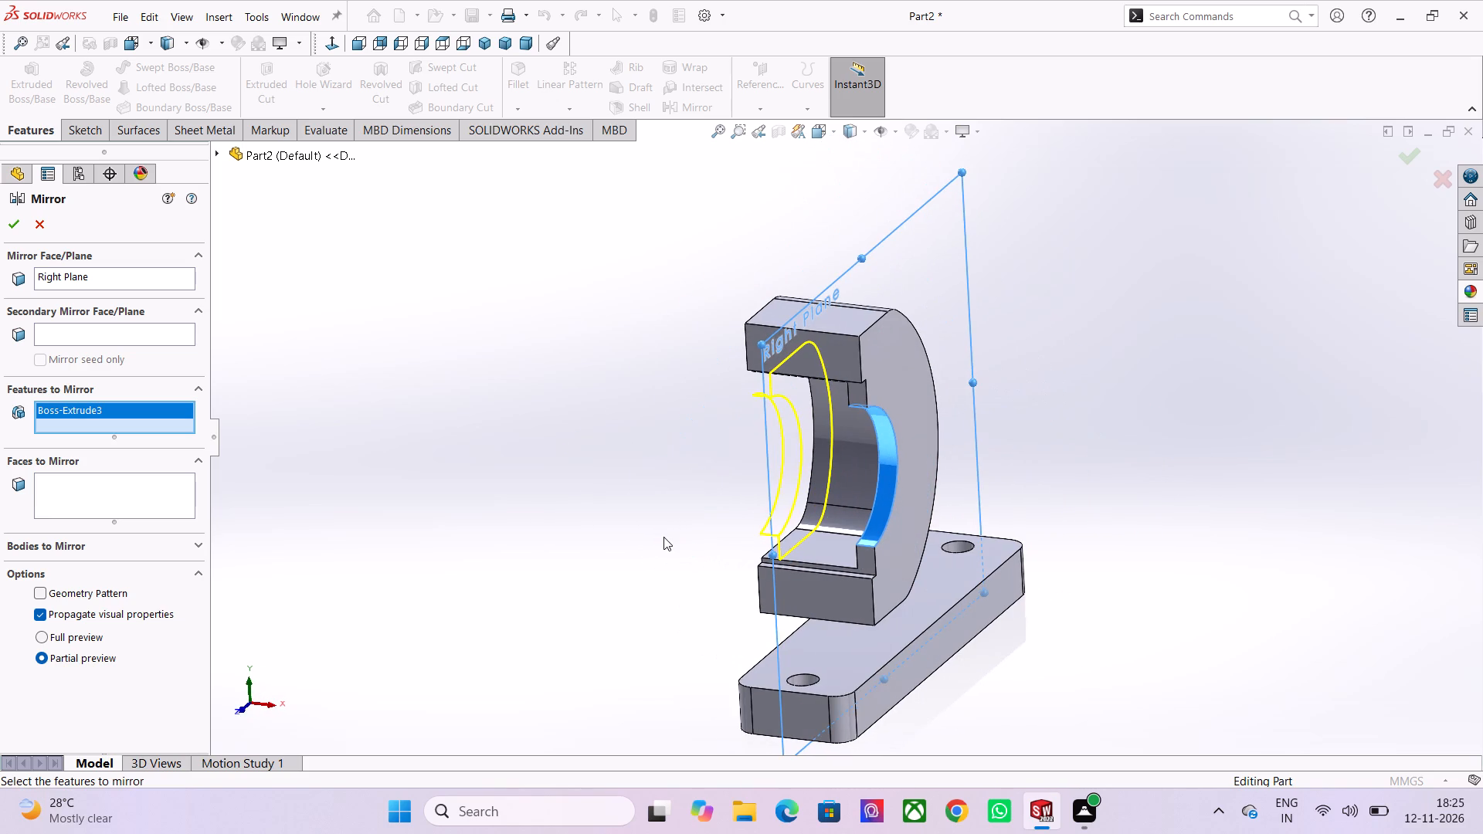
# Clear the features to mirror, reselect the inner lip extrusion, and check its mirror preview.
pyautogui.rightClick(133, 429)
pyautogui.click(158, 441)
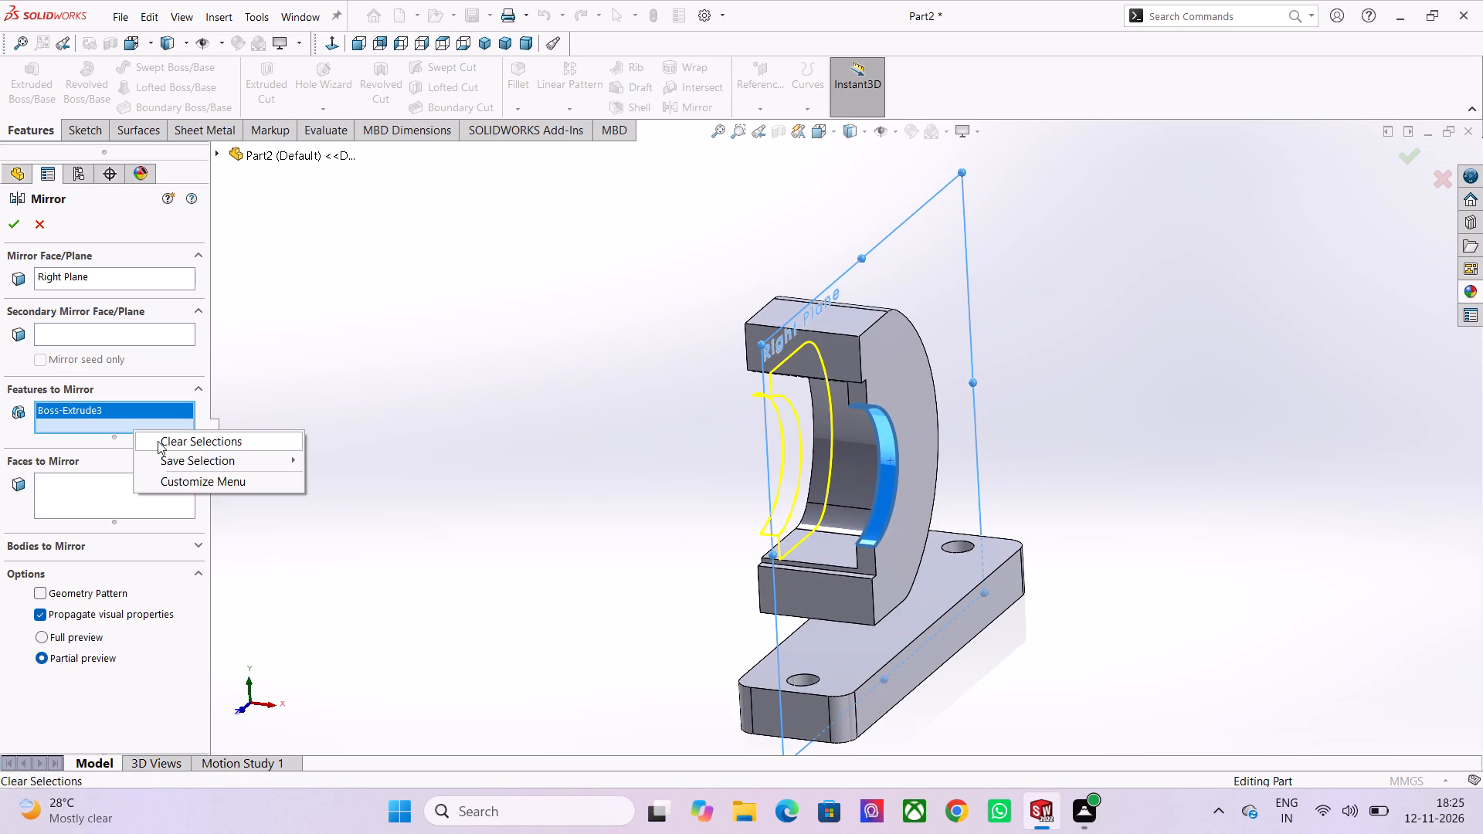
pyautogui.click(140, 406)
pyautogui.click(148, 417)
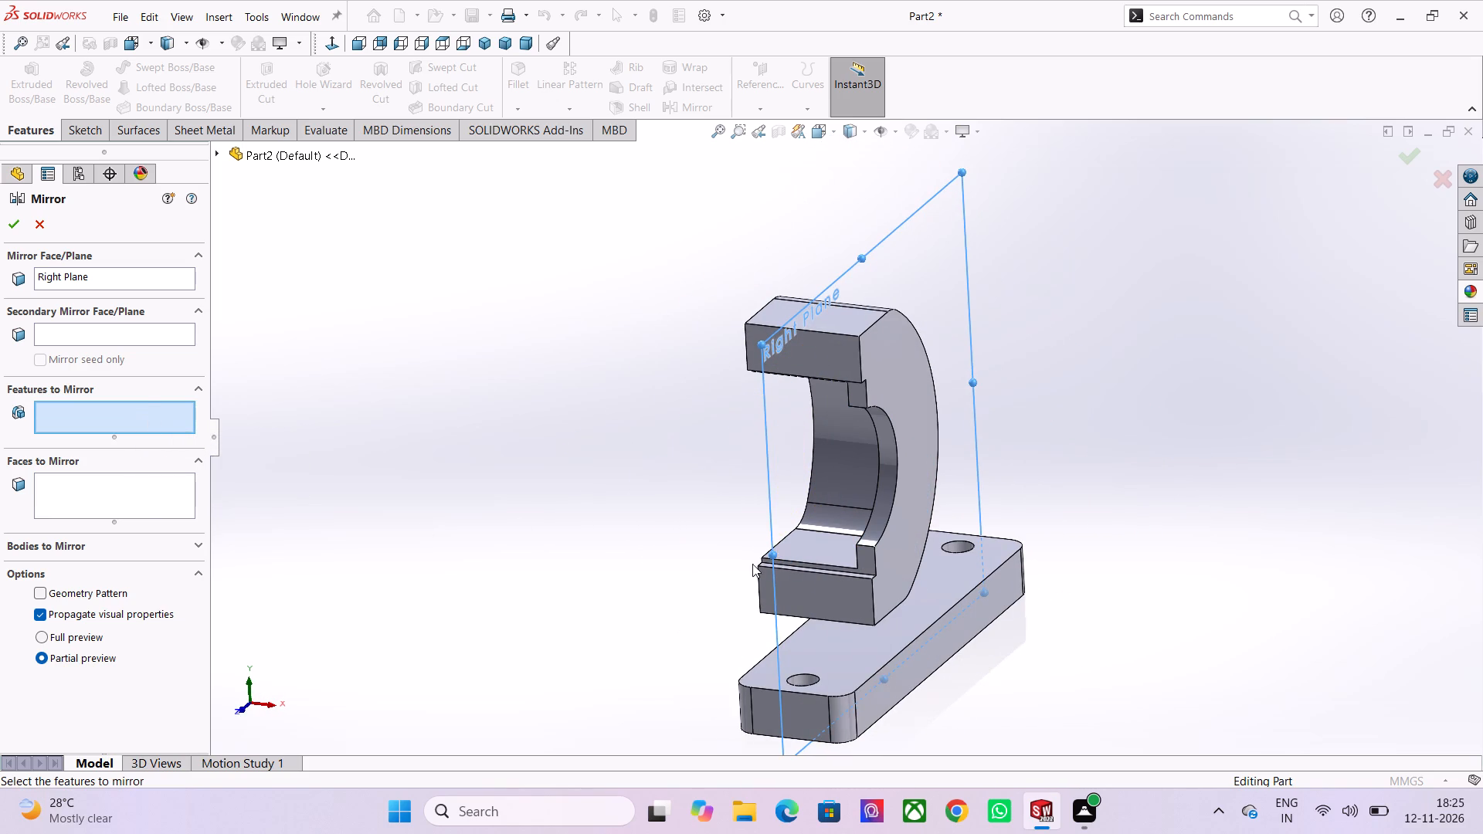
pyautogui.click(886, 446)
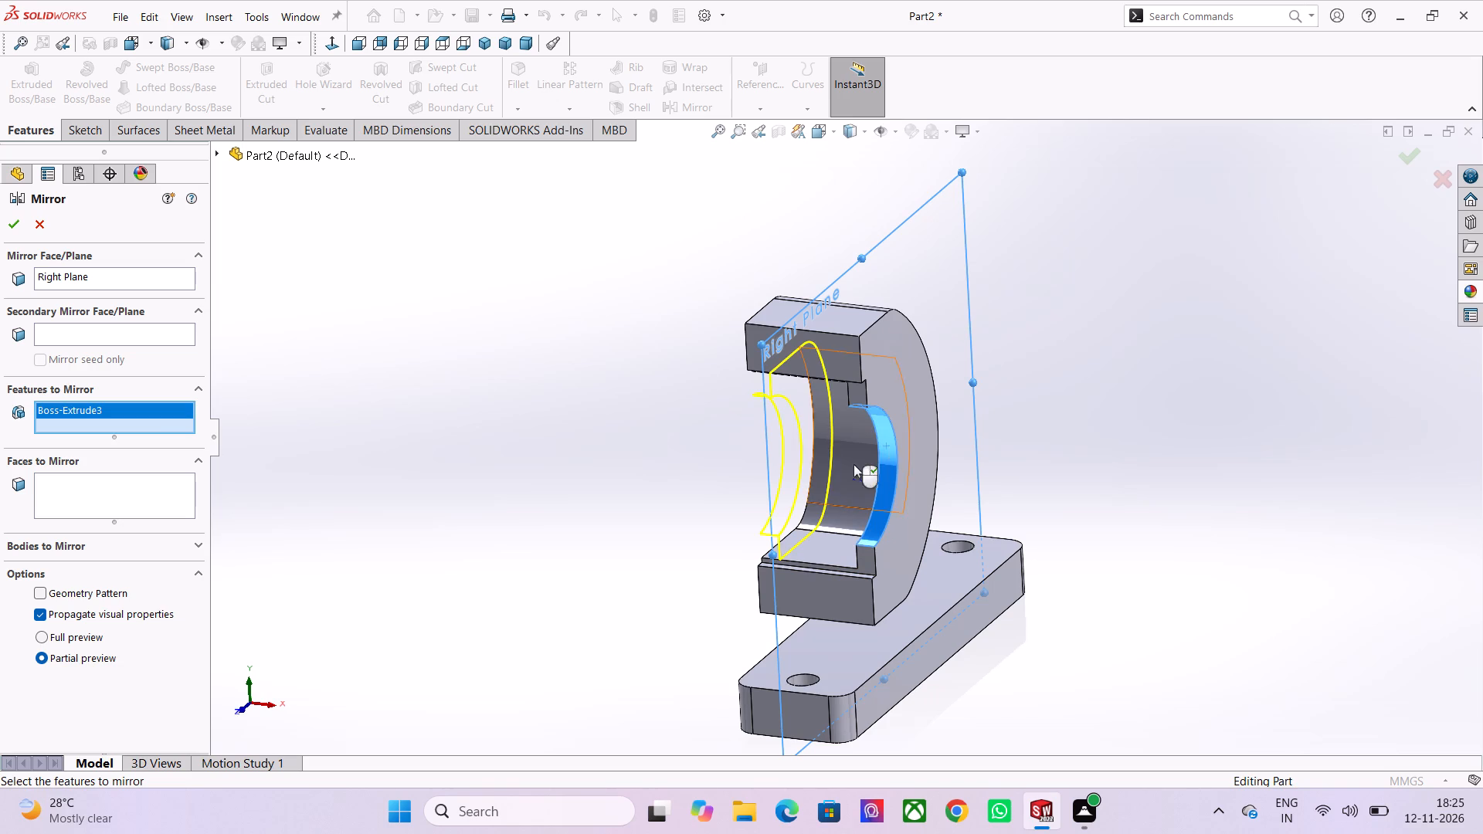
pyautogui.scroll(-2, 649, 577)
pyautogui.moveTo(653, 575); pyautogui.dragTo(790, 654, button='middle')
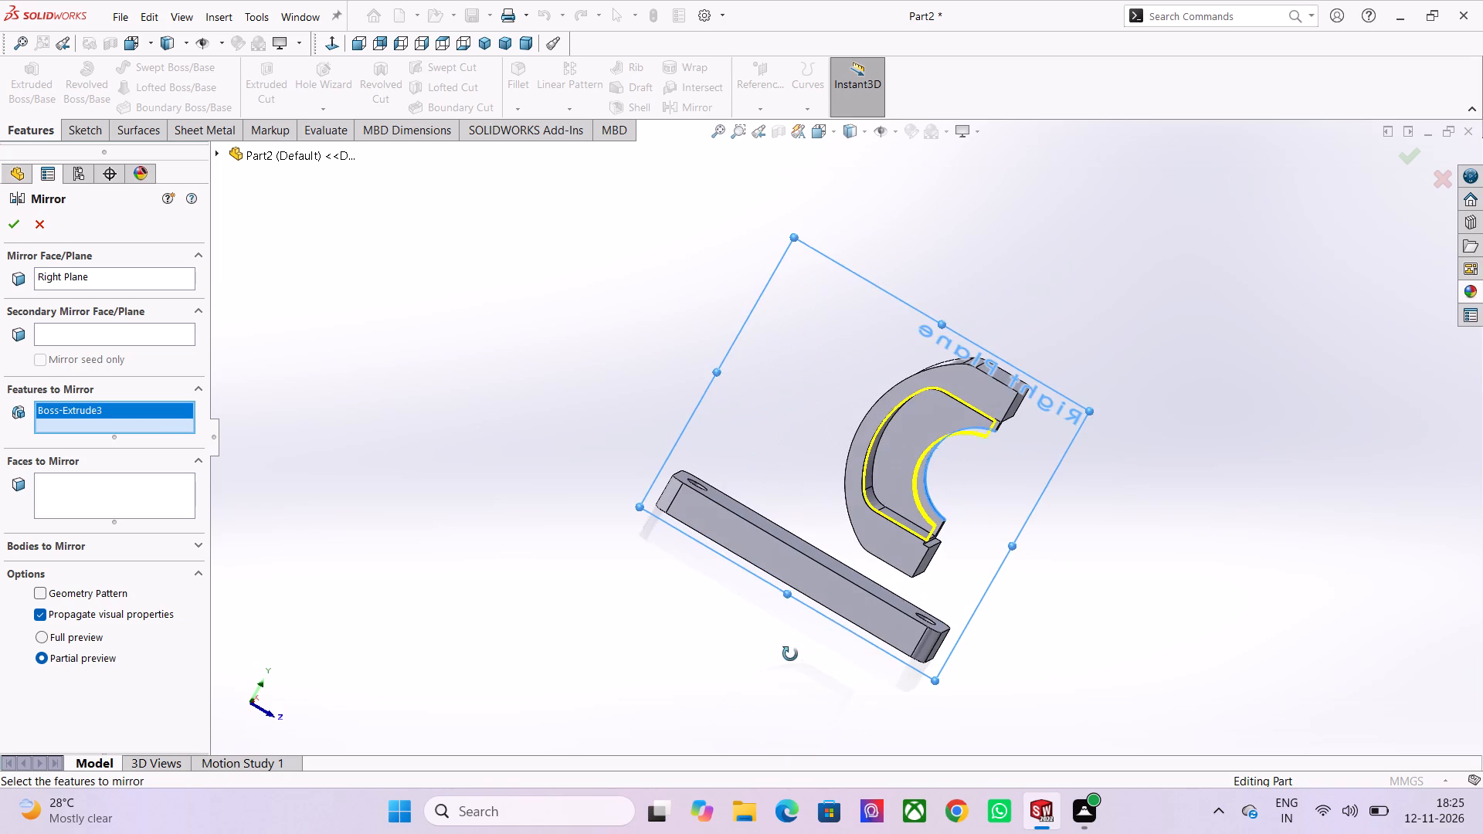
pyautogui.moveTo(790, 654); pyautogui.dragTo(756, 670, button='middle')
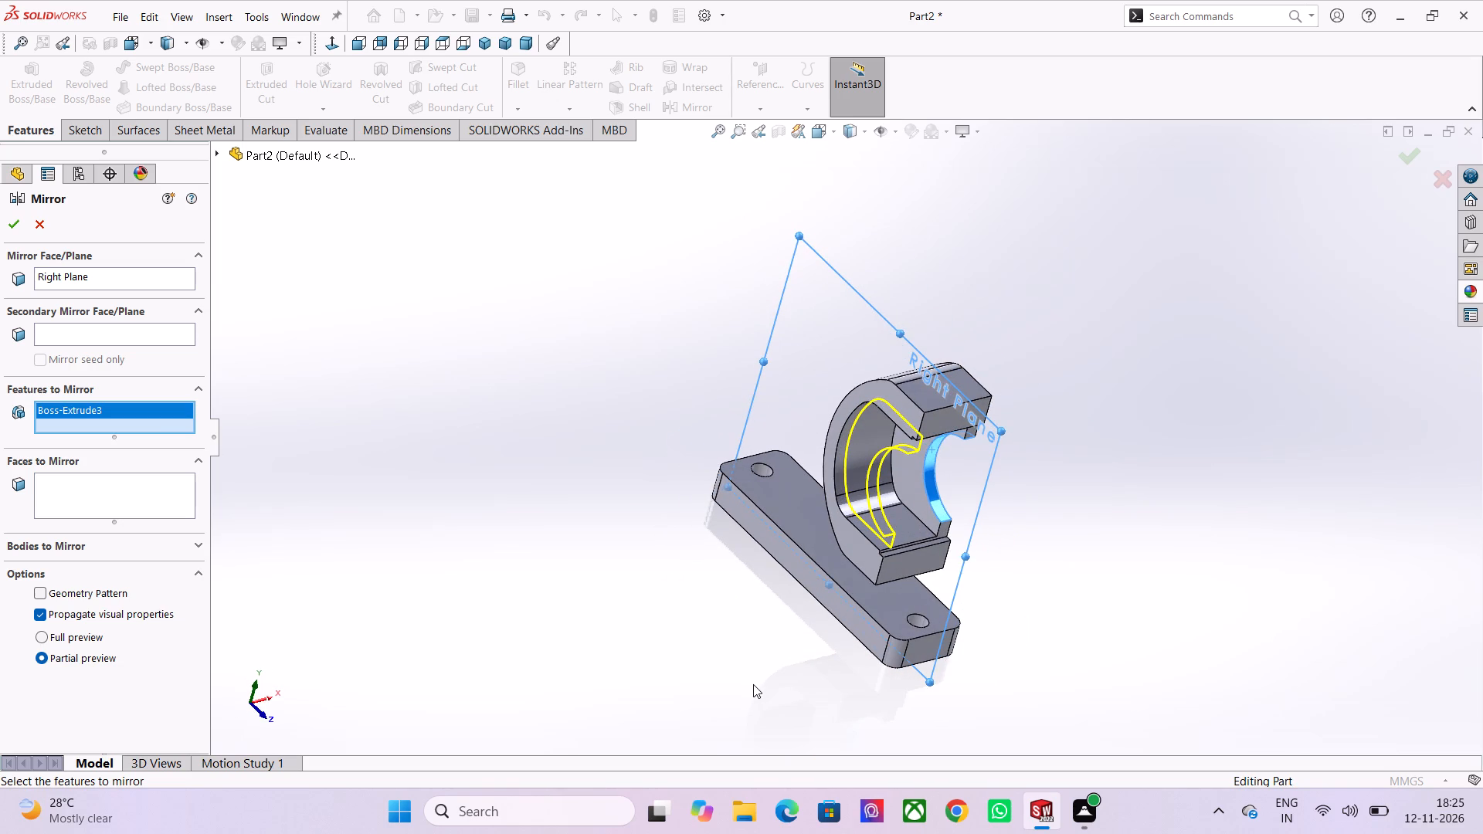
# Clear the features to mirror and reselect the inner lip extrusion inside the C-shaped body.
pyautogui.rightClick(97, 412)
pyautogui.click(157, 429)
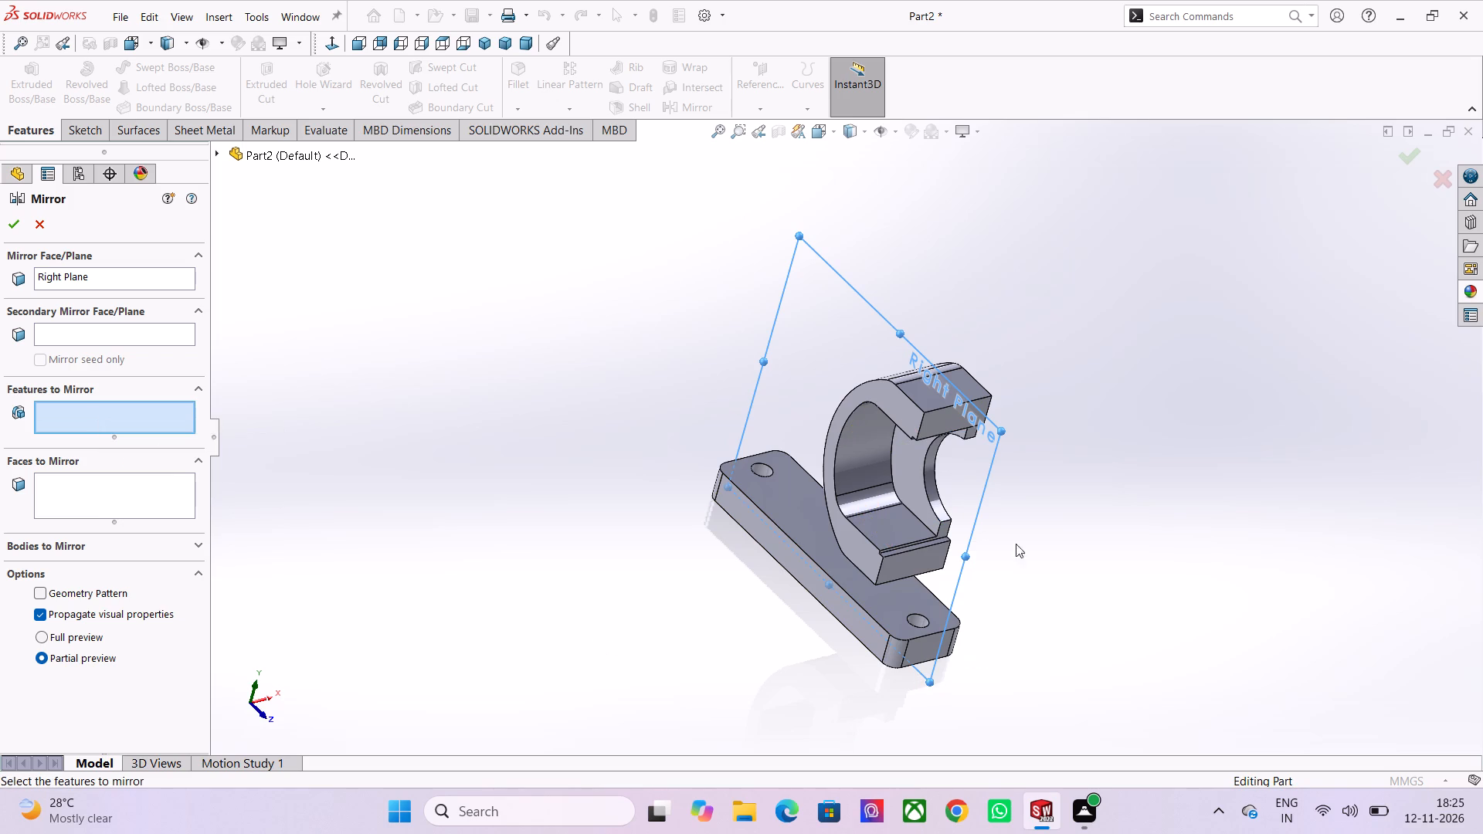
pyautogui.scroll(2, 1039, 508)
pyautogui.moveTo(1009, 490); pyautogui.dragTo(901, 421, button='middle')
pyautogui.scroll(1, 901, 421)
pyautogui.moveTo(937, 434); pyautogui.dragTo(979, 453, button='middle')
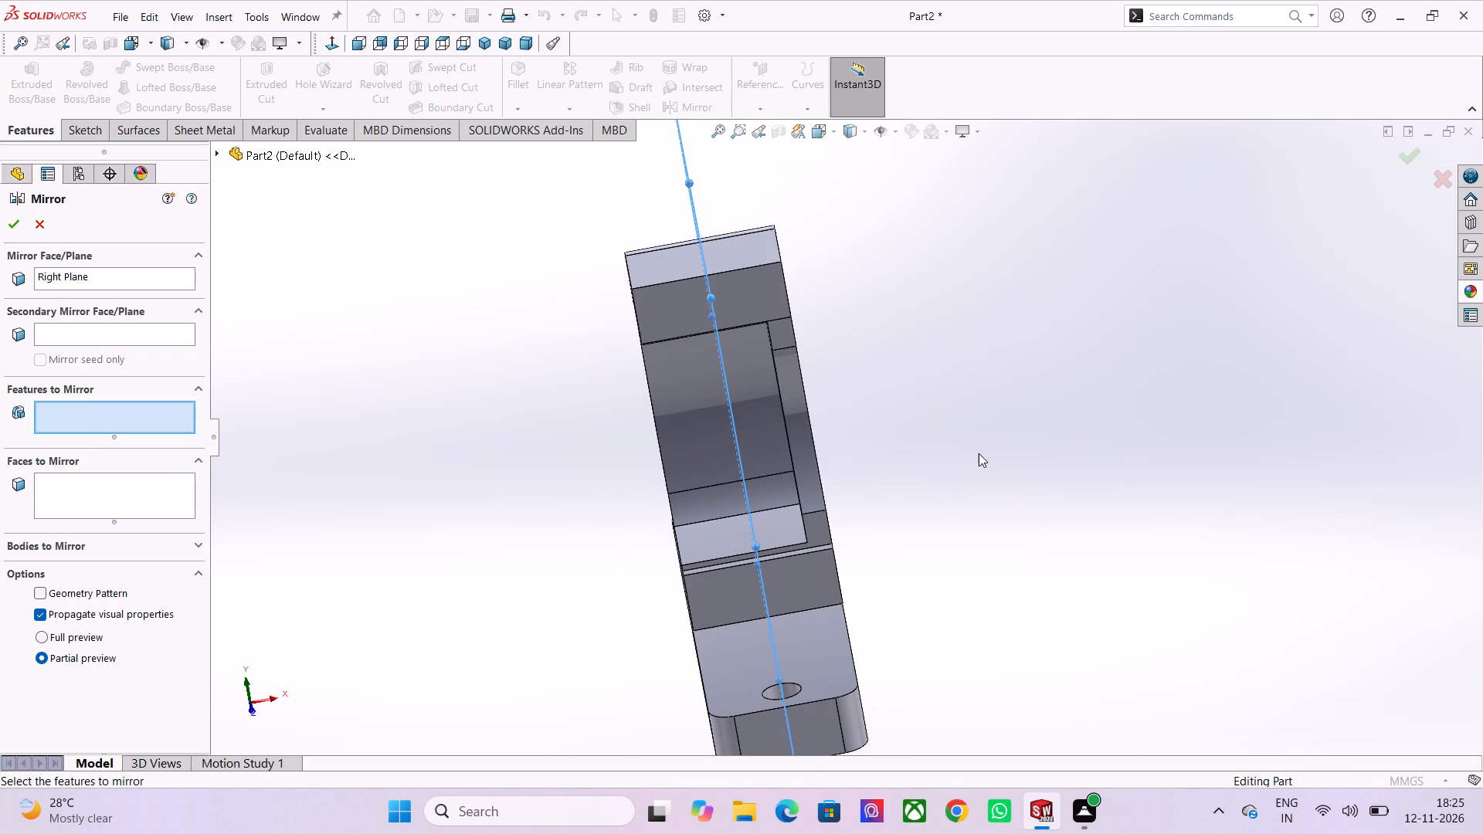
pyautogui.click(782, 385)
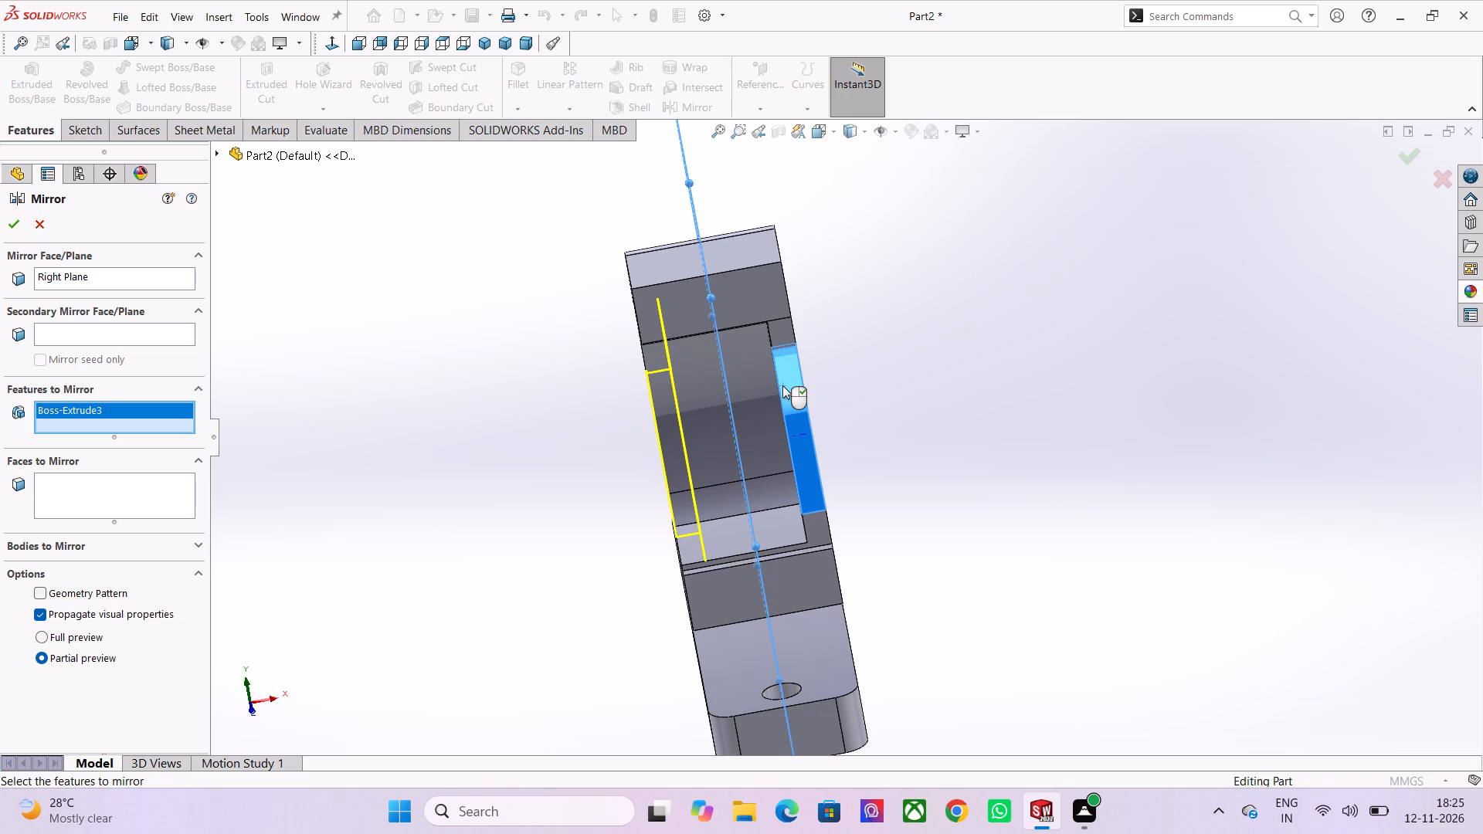
# Examine the inner lip's mirror preview across the Right Plane from several angles.
pyautogui.scroll(-2, 813, 495)
pyautogui.scroll(-1, 823, 571)
pyautogui.moveTo(704, 547); pyautogui.dragTo(860, 549, button='middle')
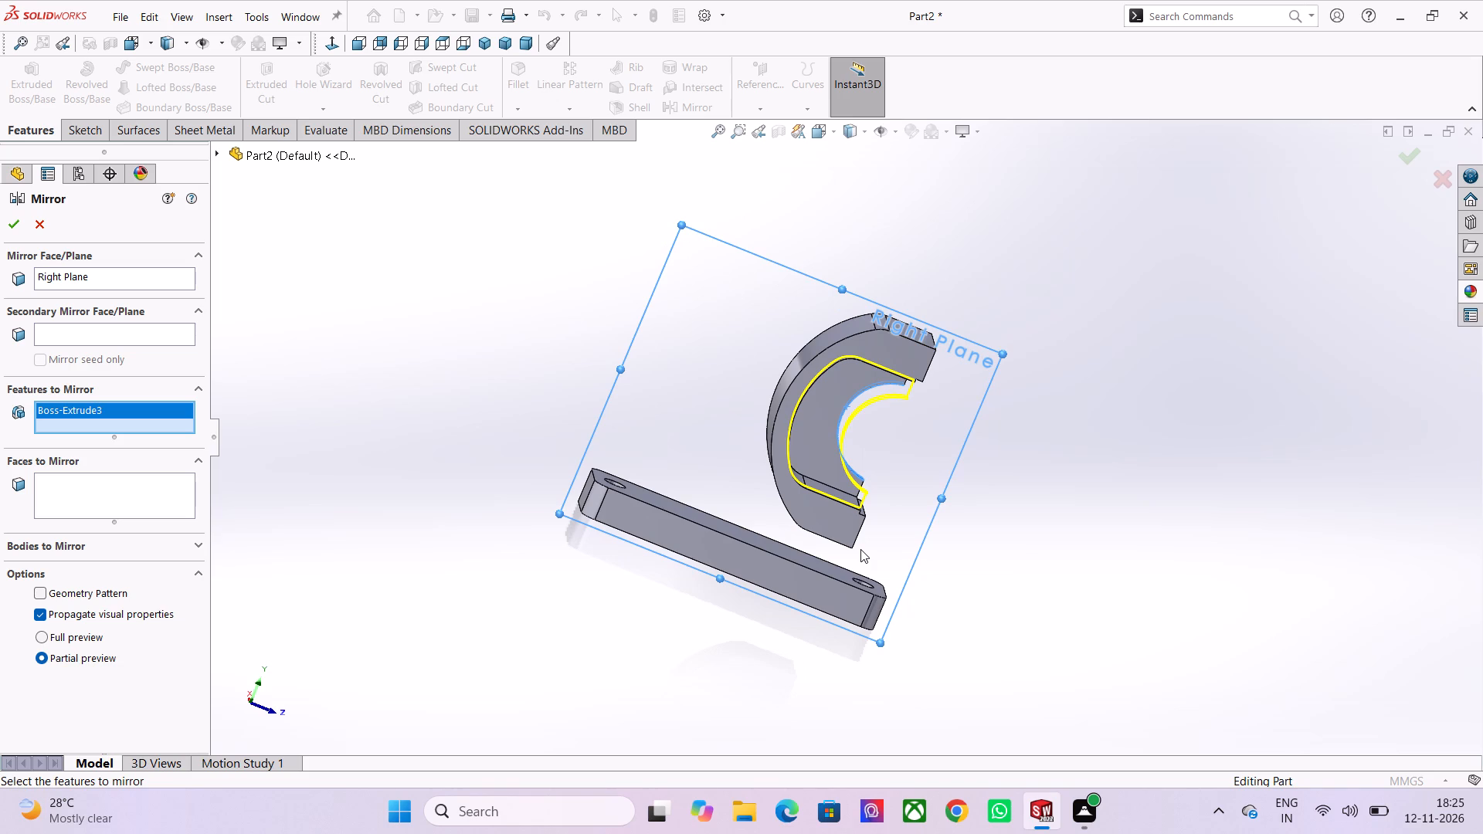
pyautogui.scroll(-1, 860, 549)
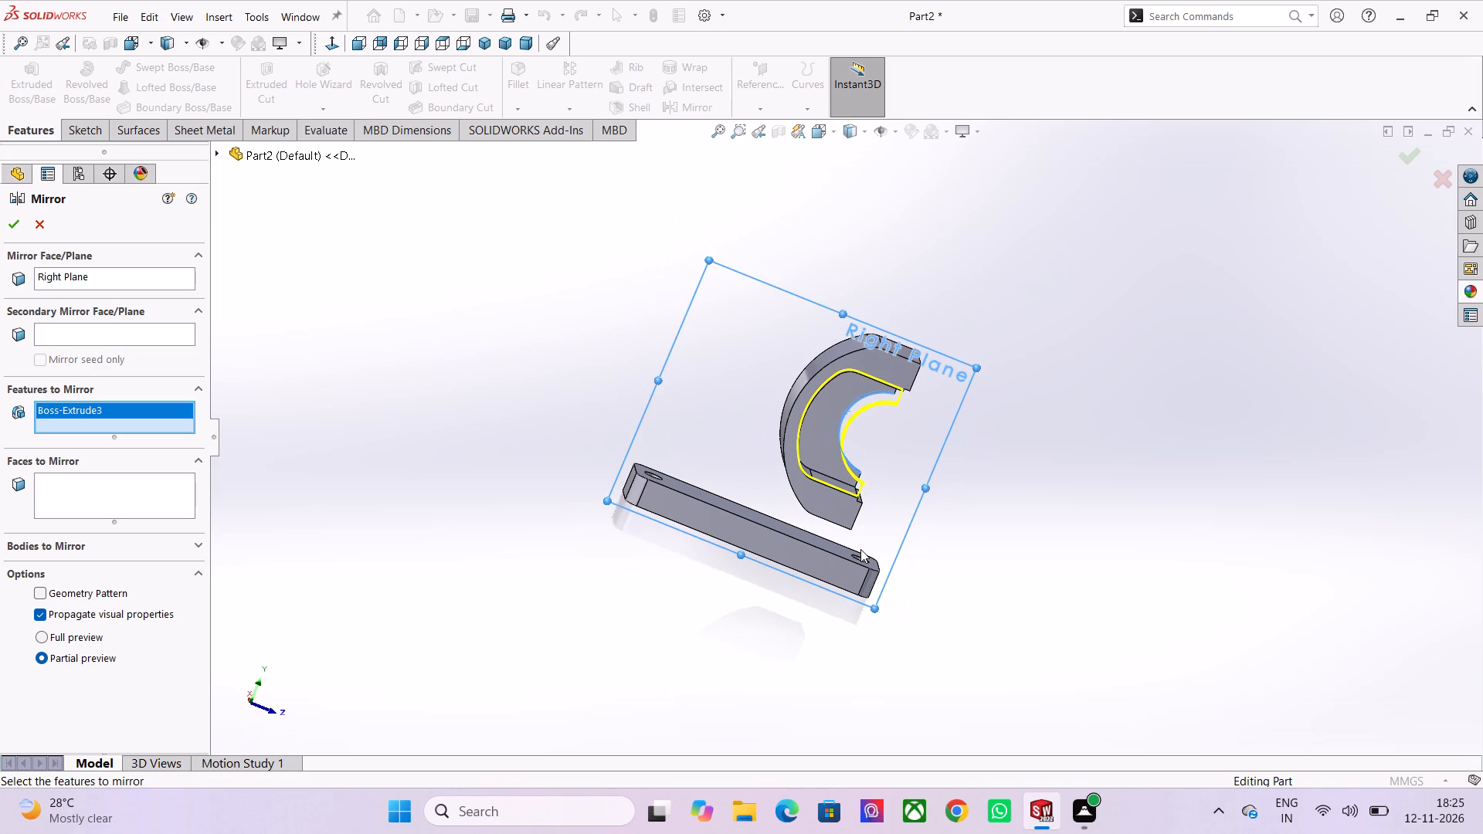
pyautogui.moveTo(949, 637); pyautogui.dragTo(898, 615, button='middle')
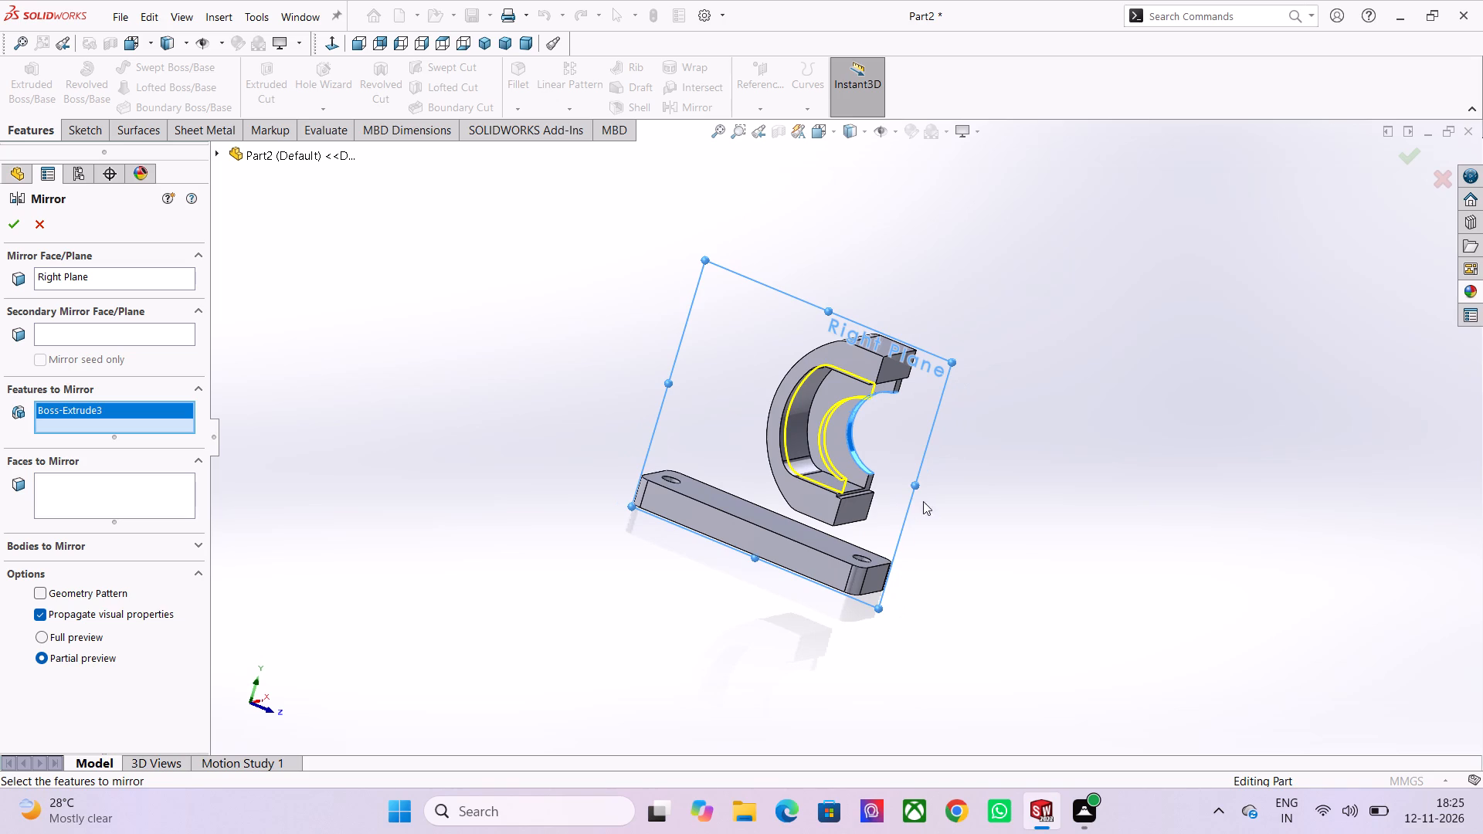
pyautogui.scroll(3, 949, 514)
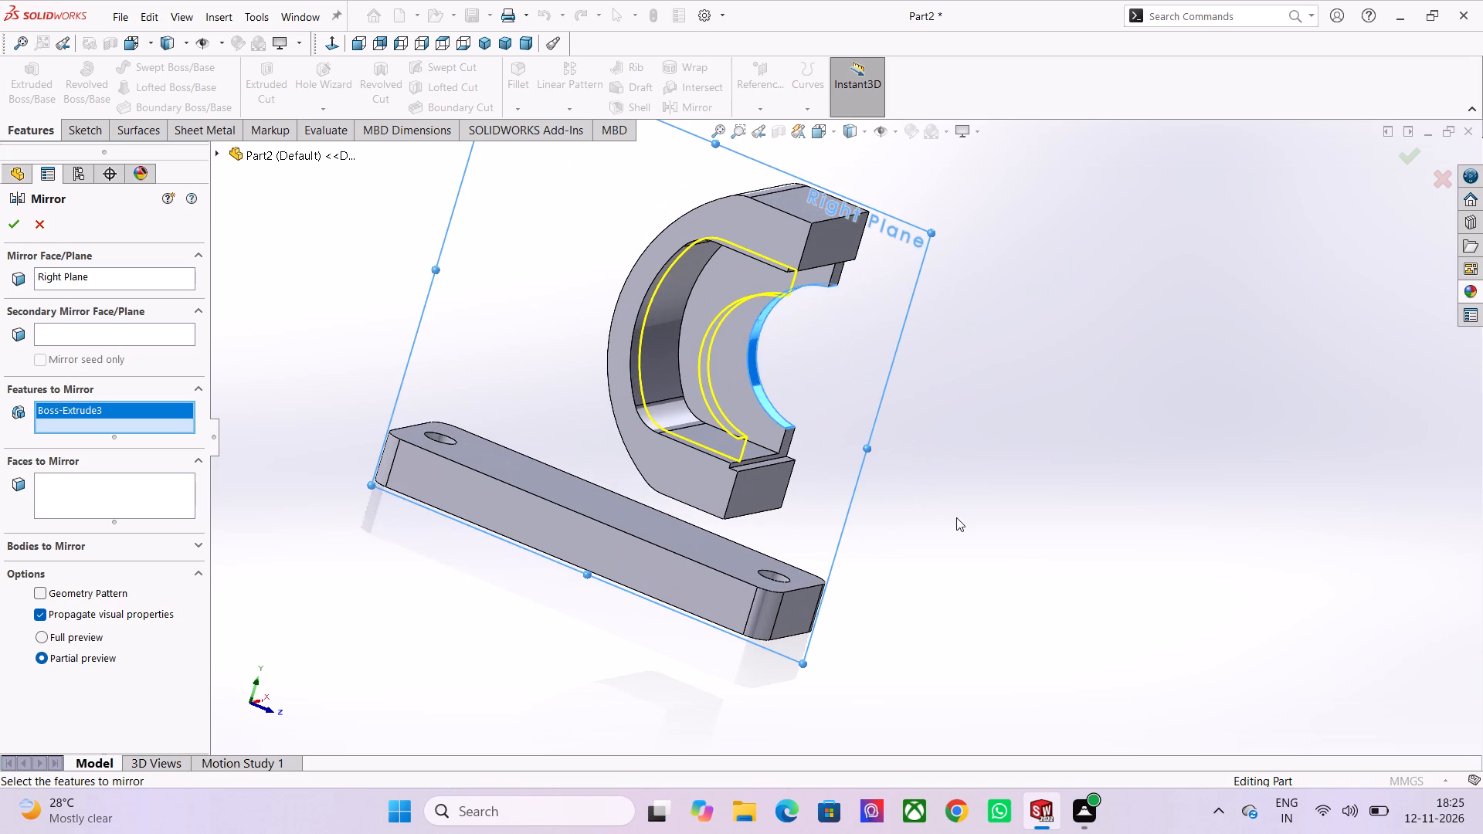
pyautogui.scroll(-1, 956, 517)
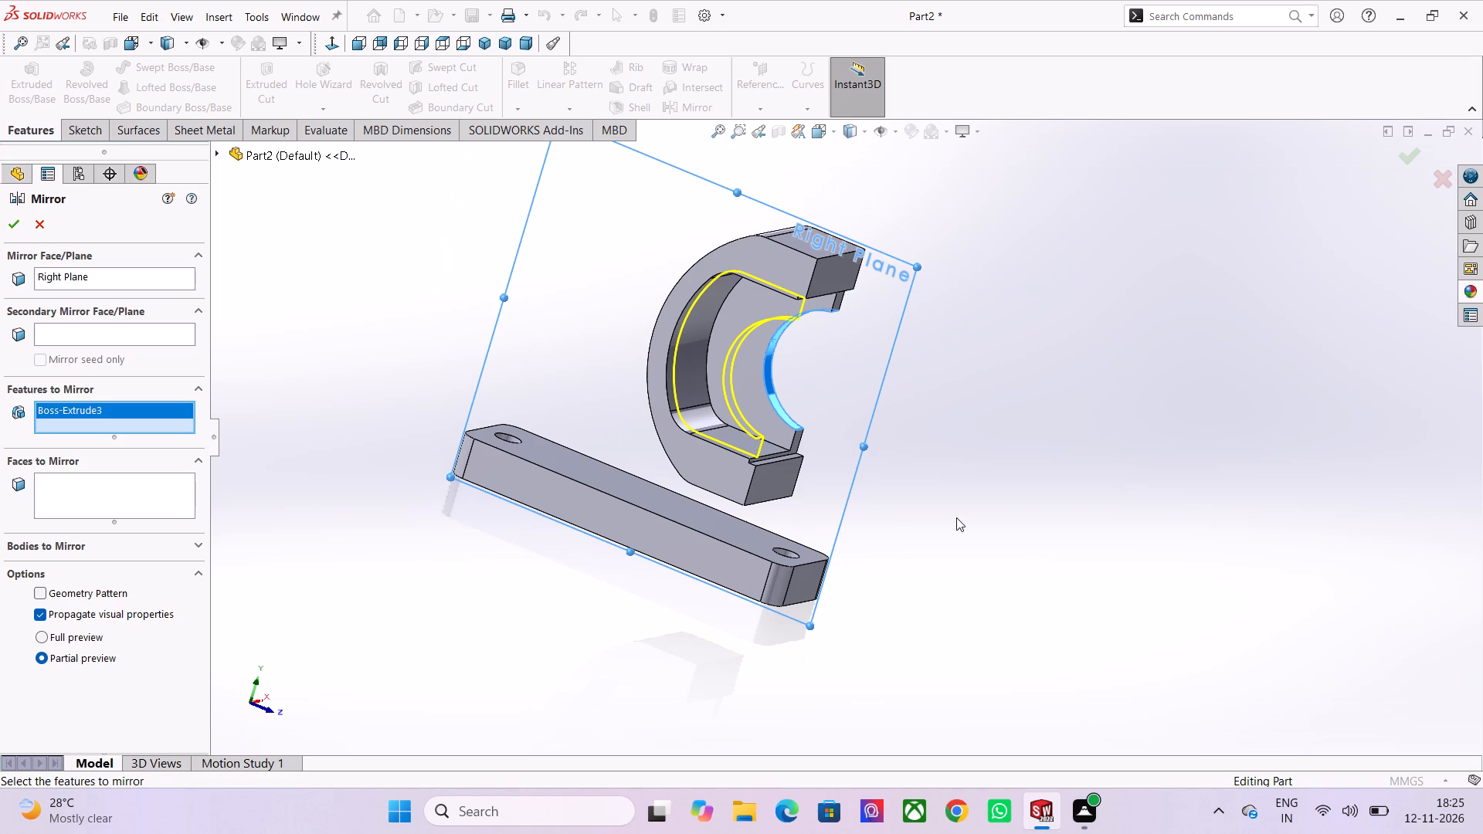
pyautogui.moveTo(956, 517); pyautogui.dragTo(844, 522, button='middle')
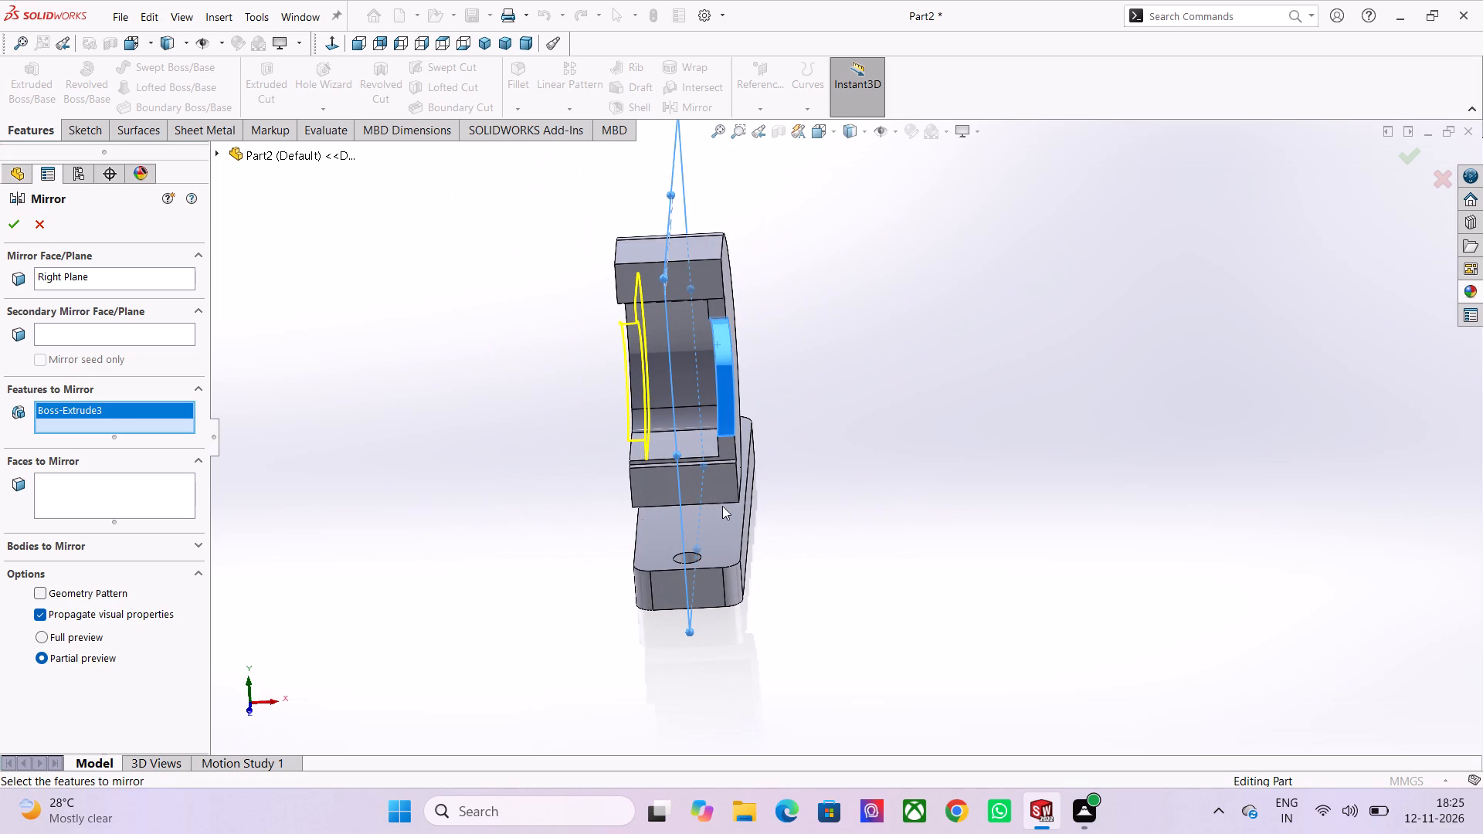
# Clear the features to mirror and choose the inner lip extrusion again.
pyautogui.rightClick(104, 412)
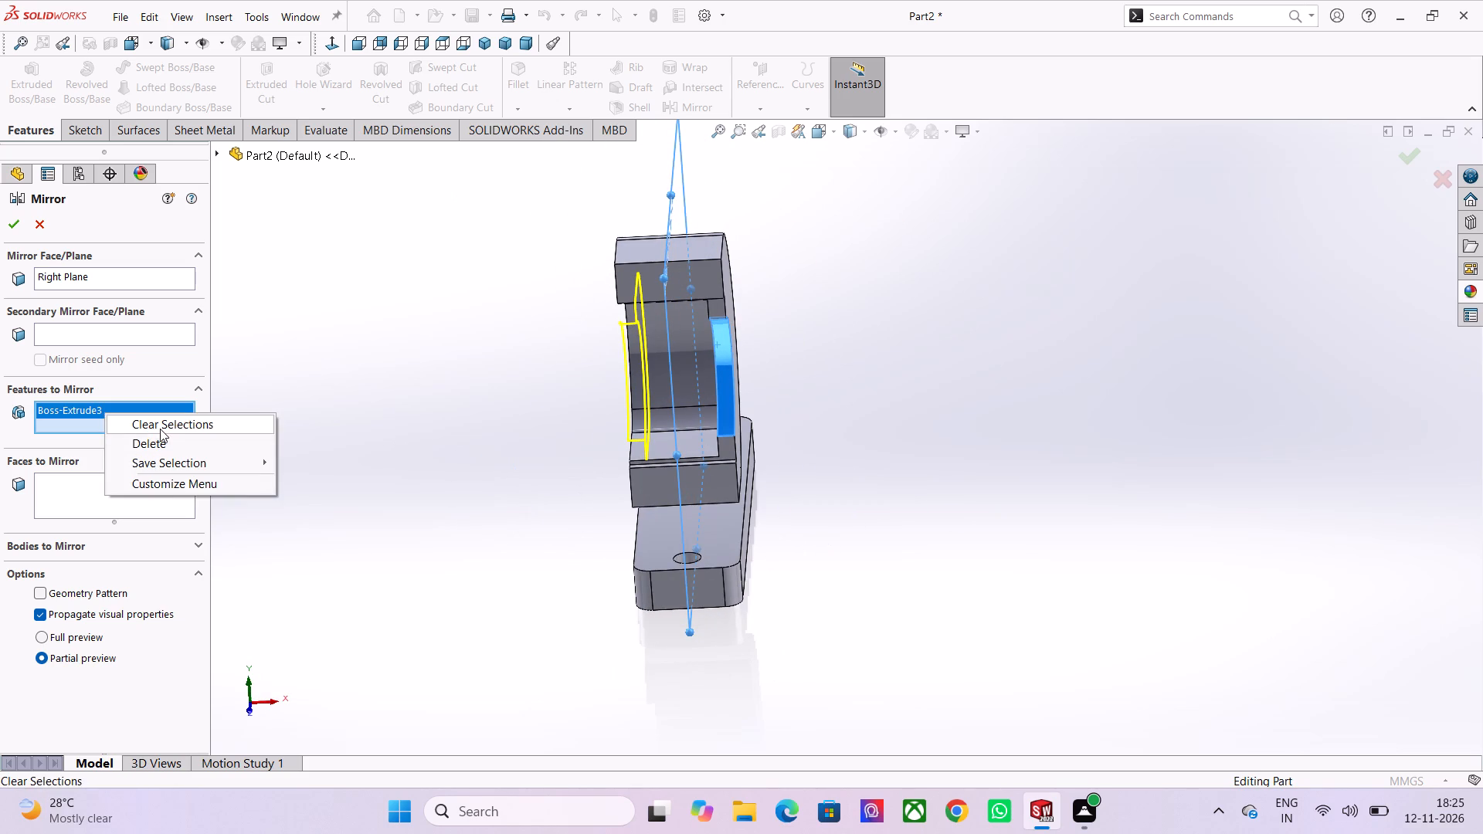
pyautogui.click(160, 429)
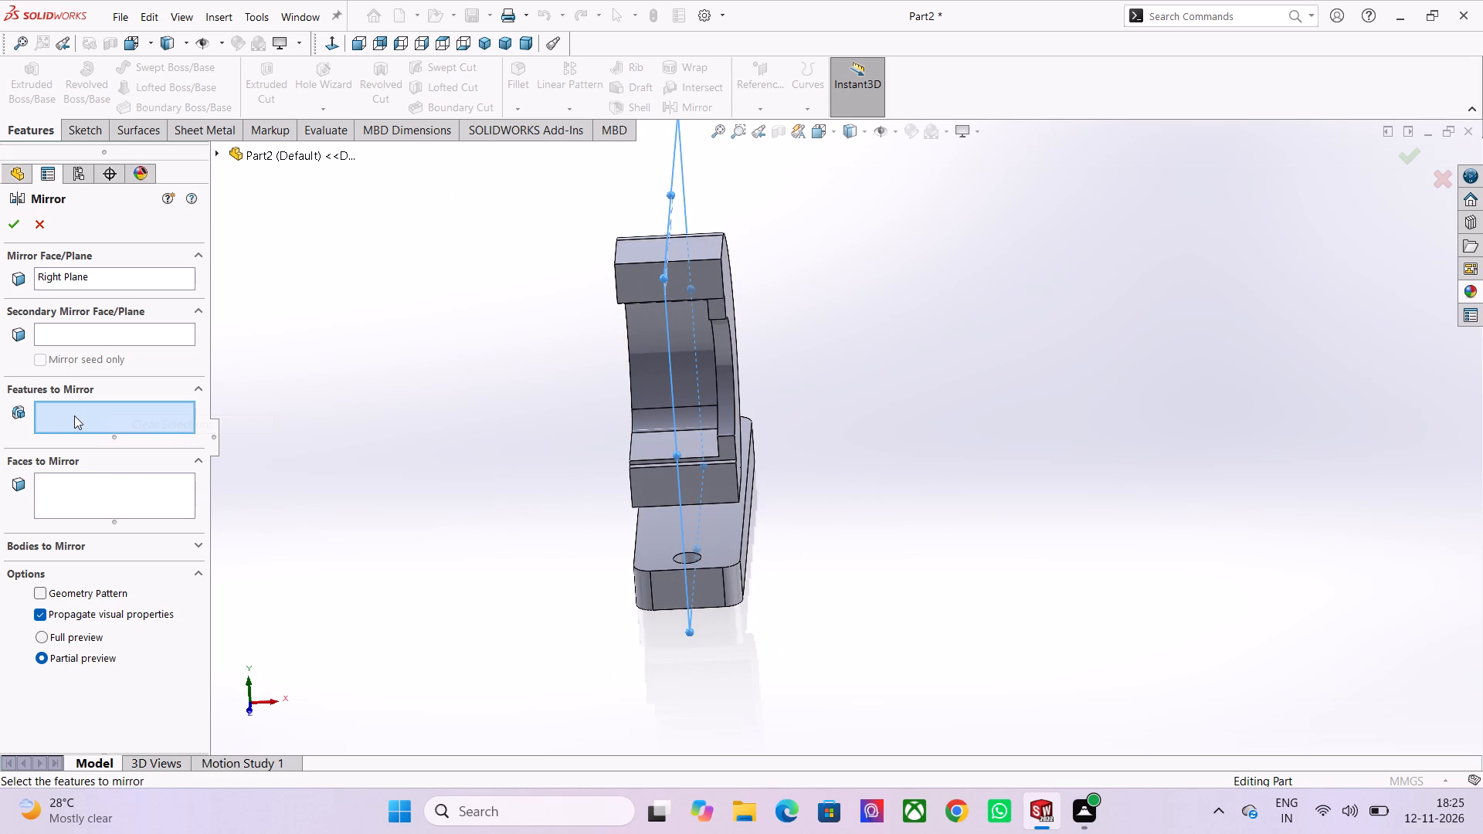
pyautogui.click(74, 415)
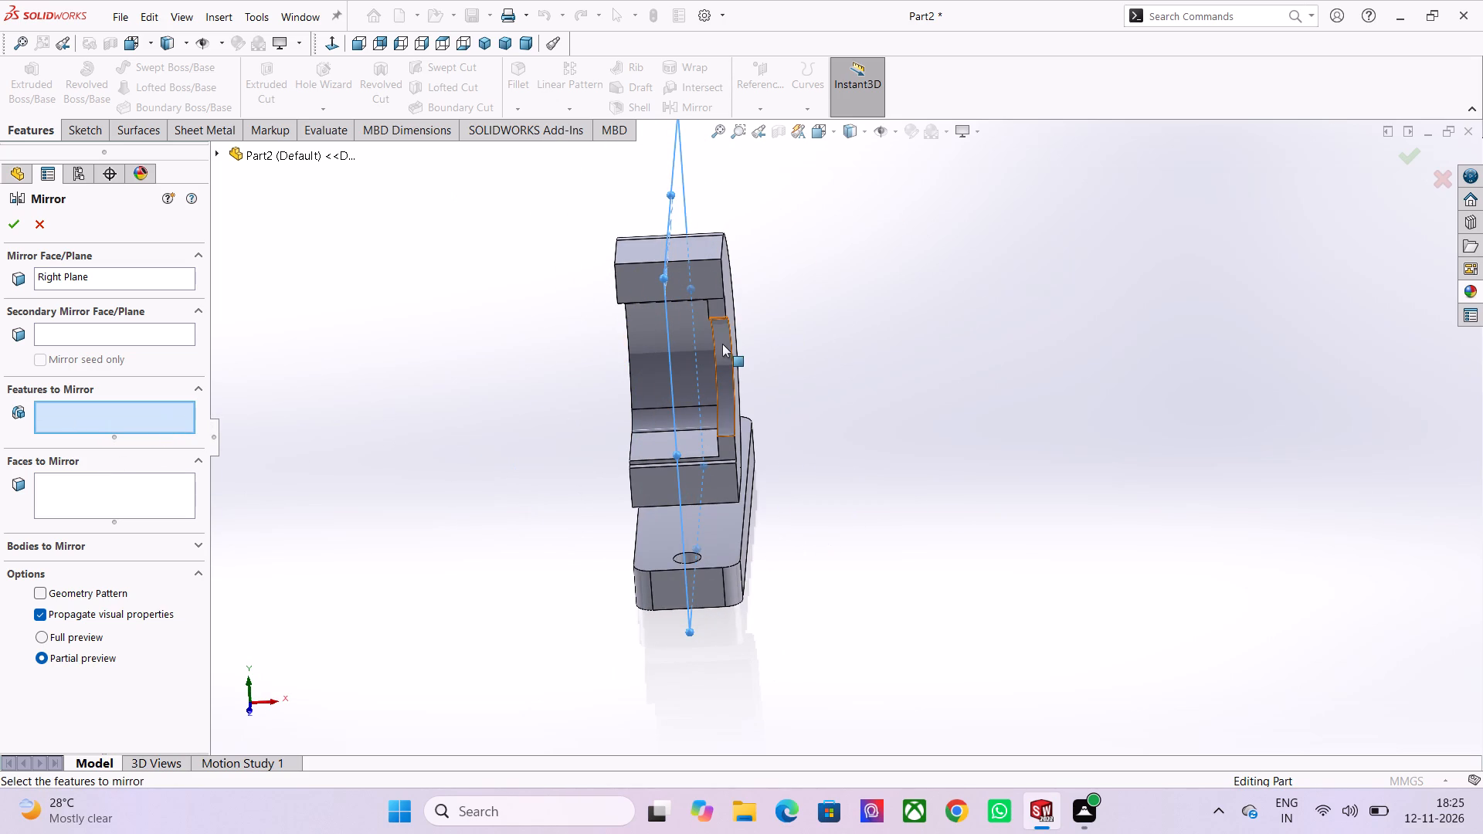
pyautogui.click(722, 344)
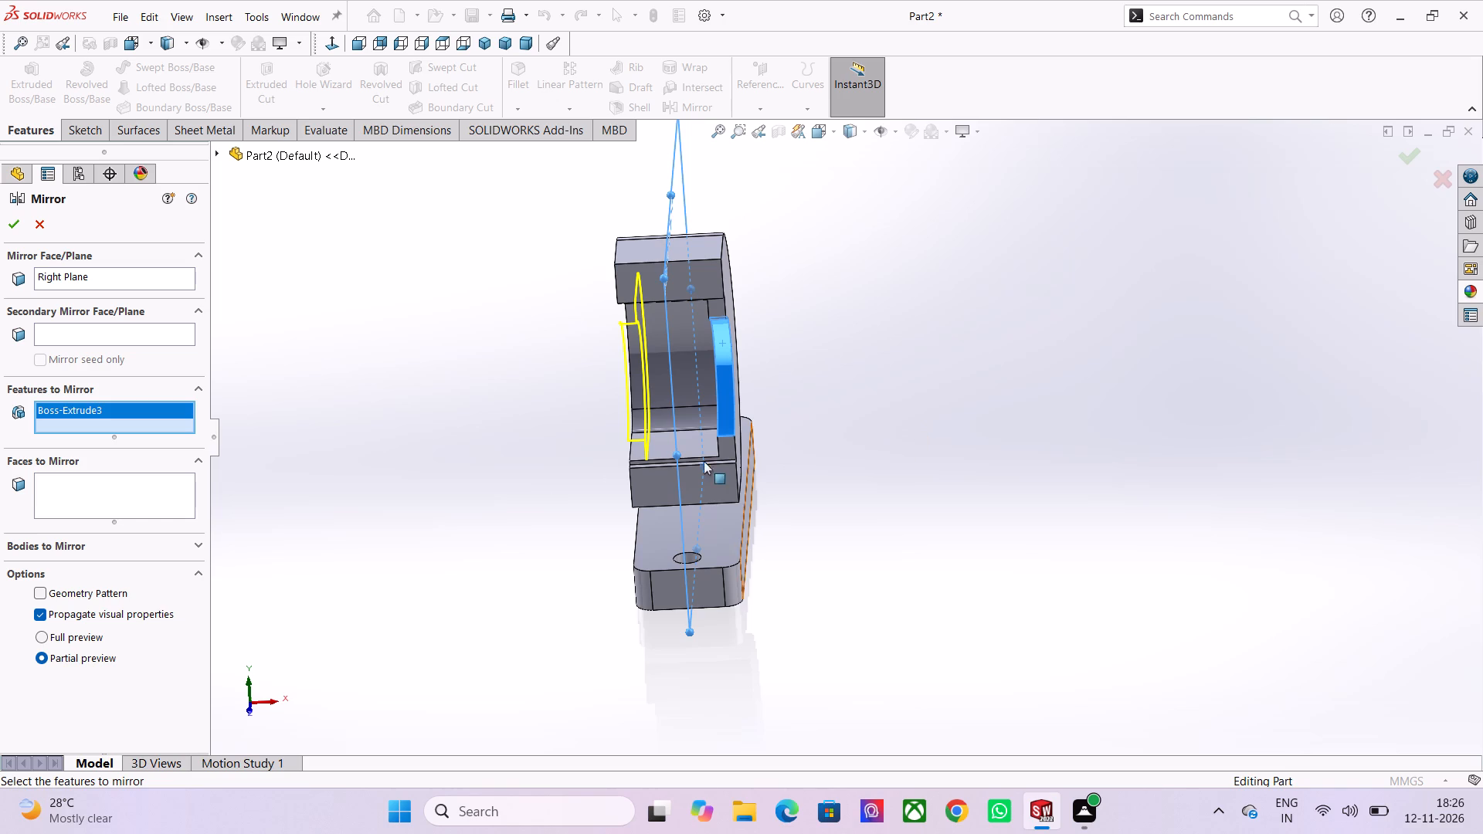
# Examine the previewed lip's position on the opposite side of the C-shaped body from several angles.
pyautogui.moveTo(525, 494); pyautogui.dragTo(506, 536, button='middle')
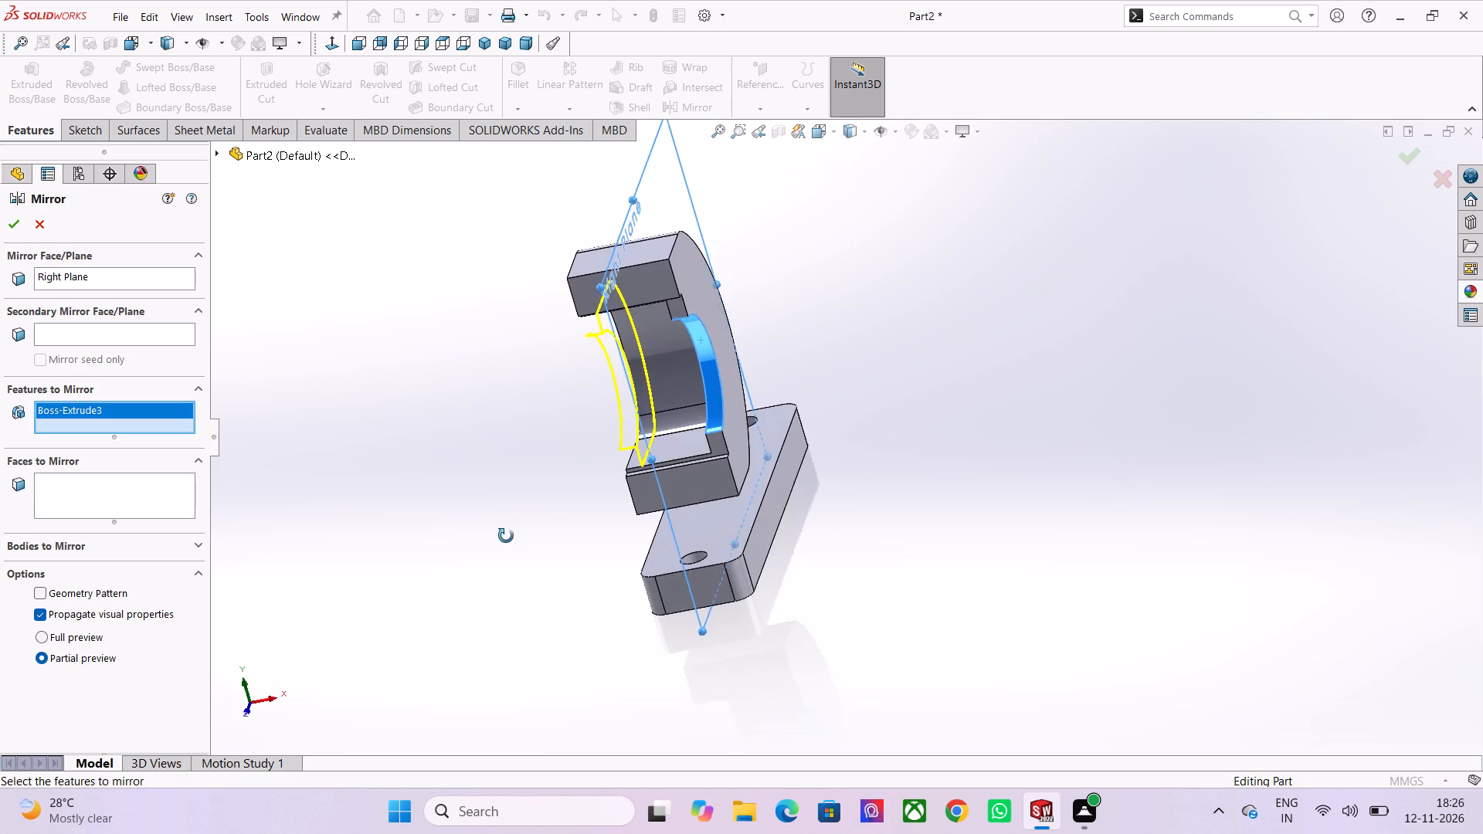
pyautogui.moveTo(506, 536); pyautogui.dragTo(516, 542, button='middle')
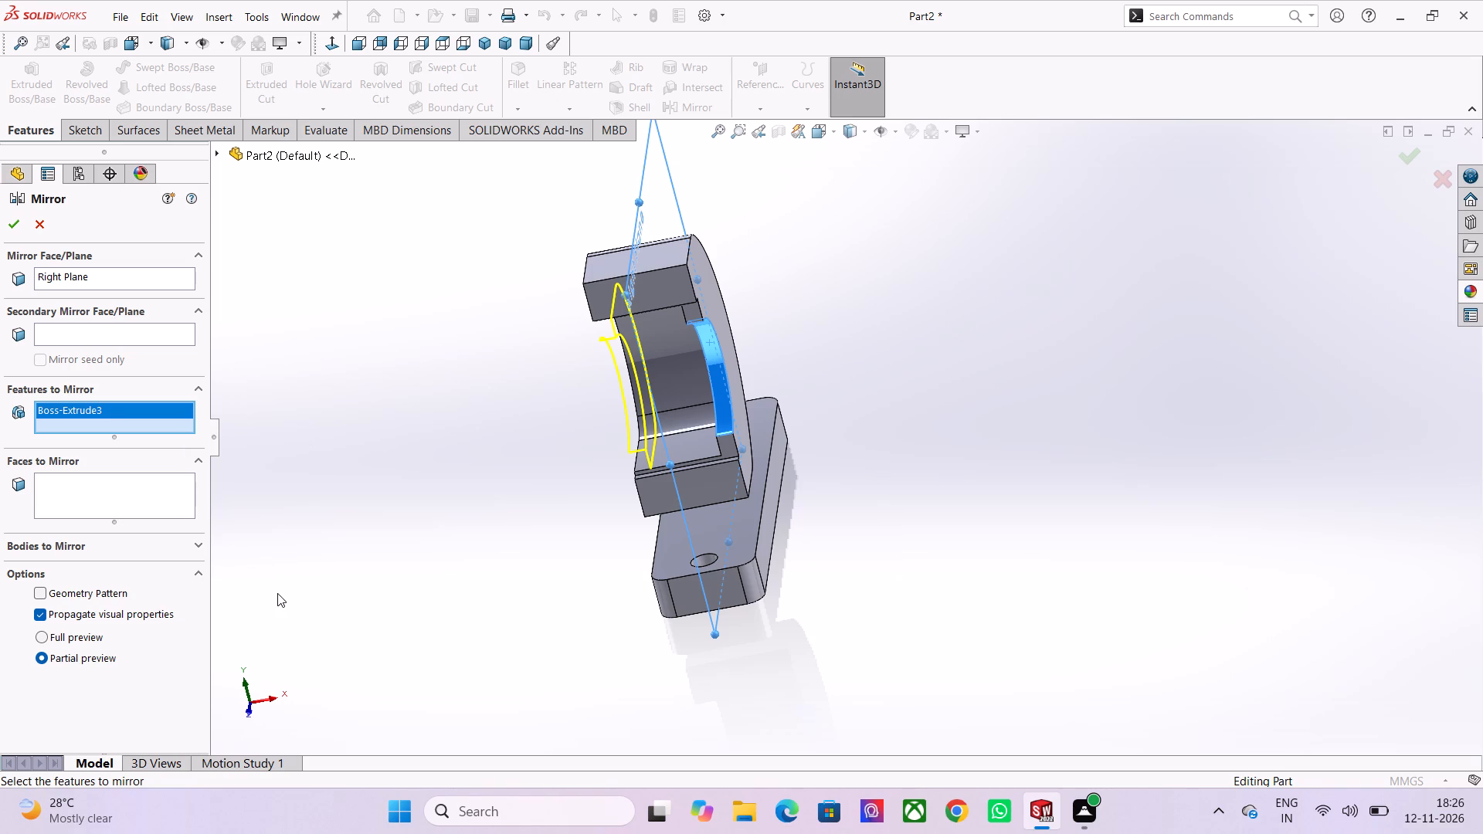
pyautogui.scroll(-2, 399, 336)
pyautogui.moveTo(514, 497); pyautogui.dragTo(559, 522, button='middle')
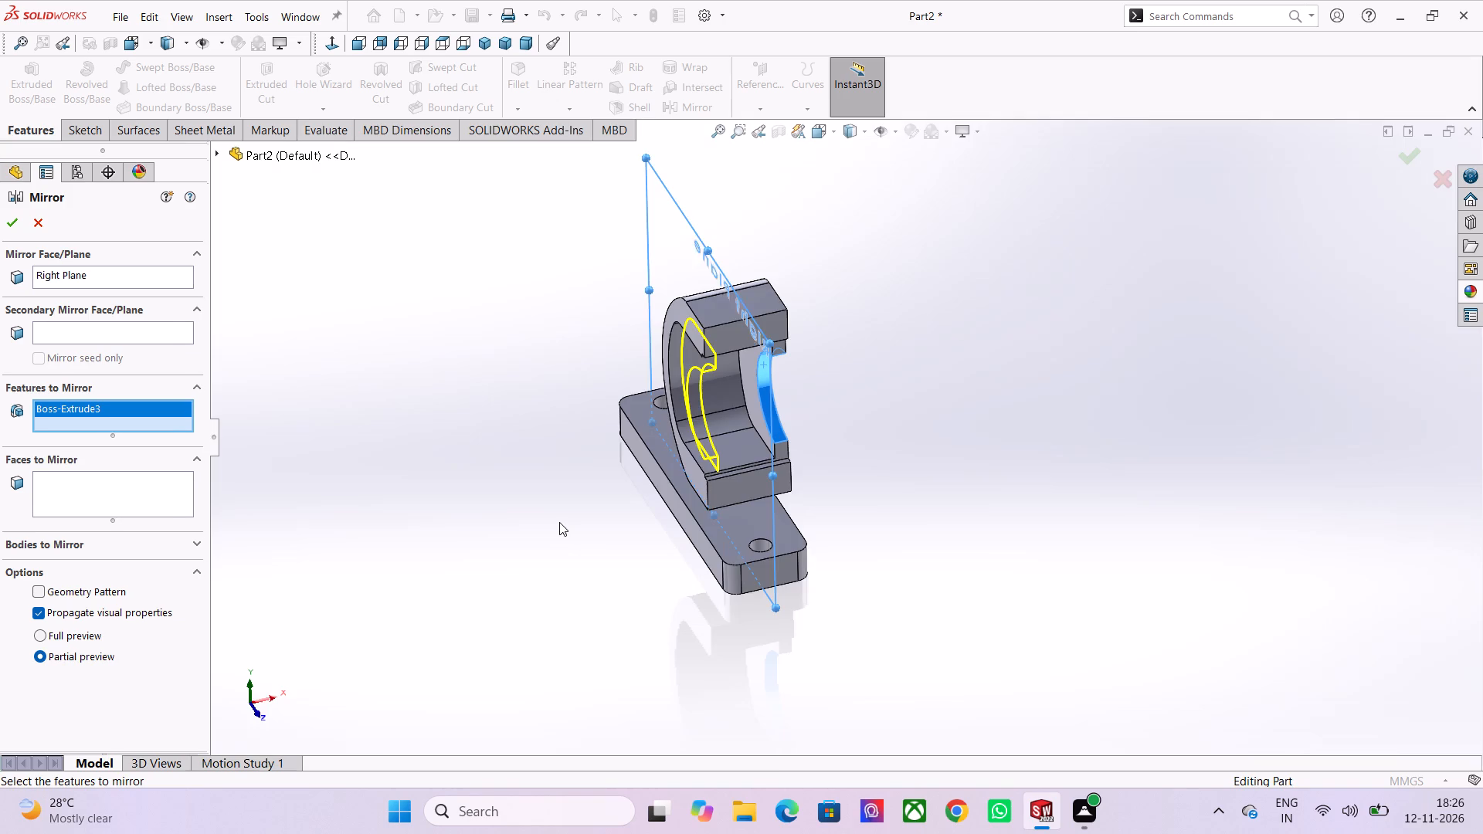
pyautogui.moveTo(610, 622); pyautogui.dragTo(517, 452, button='middle')
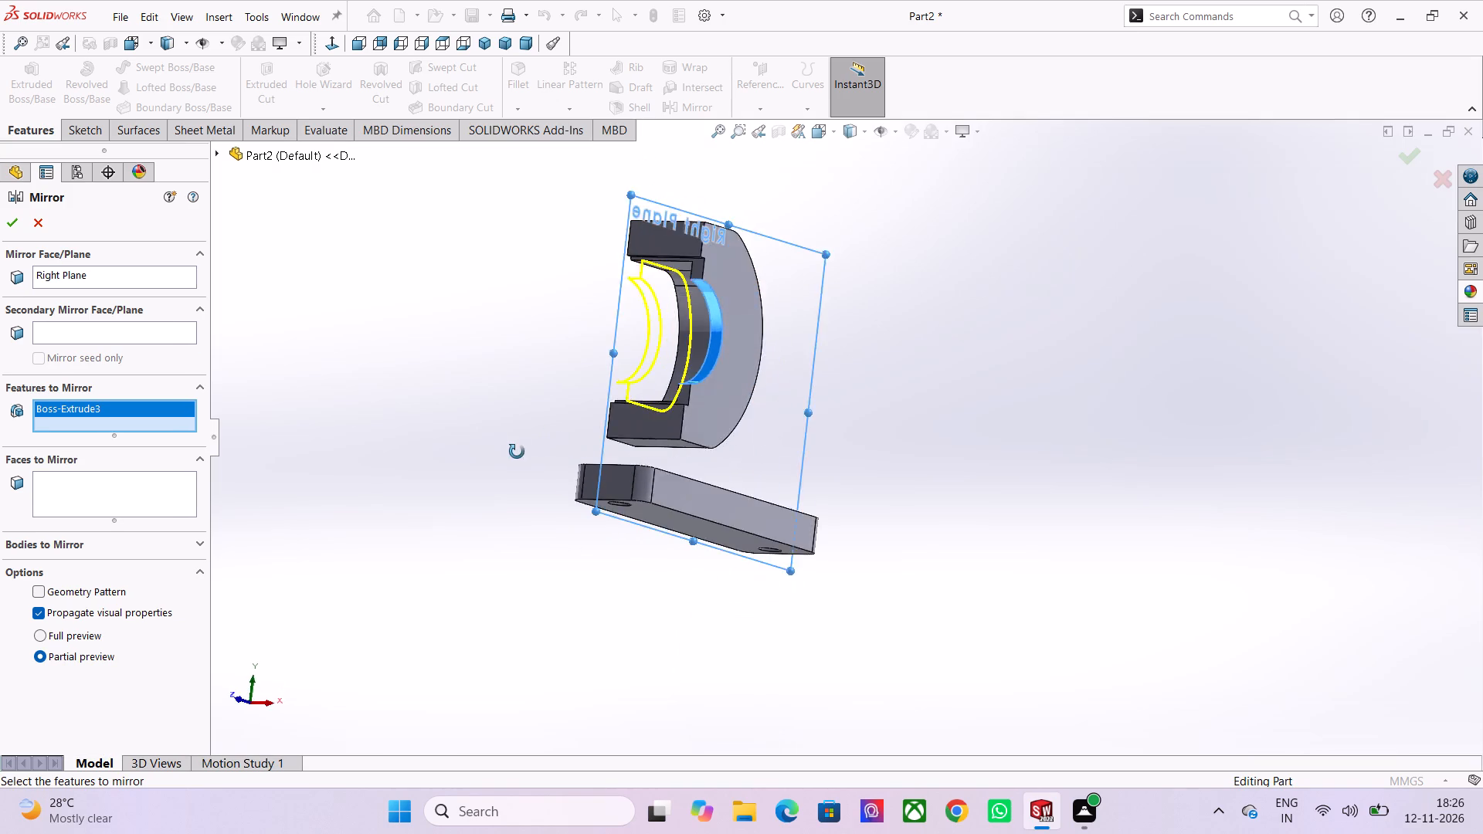
pyautogui.moveTo(517, 452); pyautogui.dragTo(633, 635, button='middle')
pyautogui.scroll(2, 633, 508)
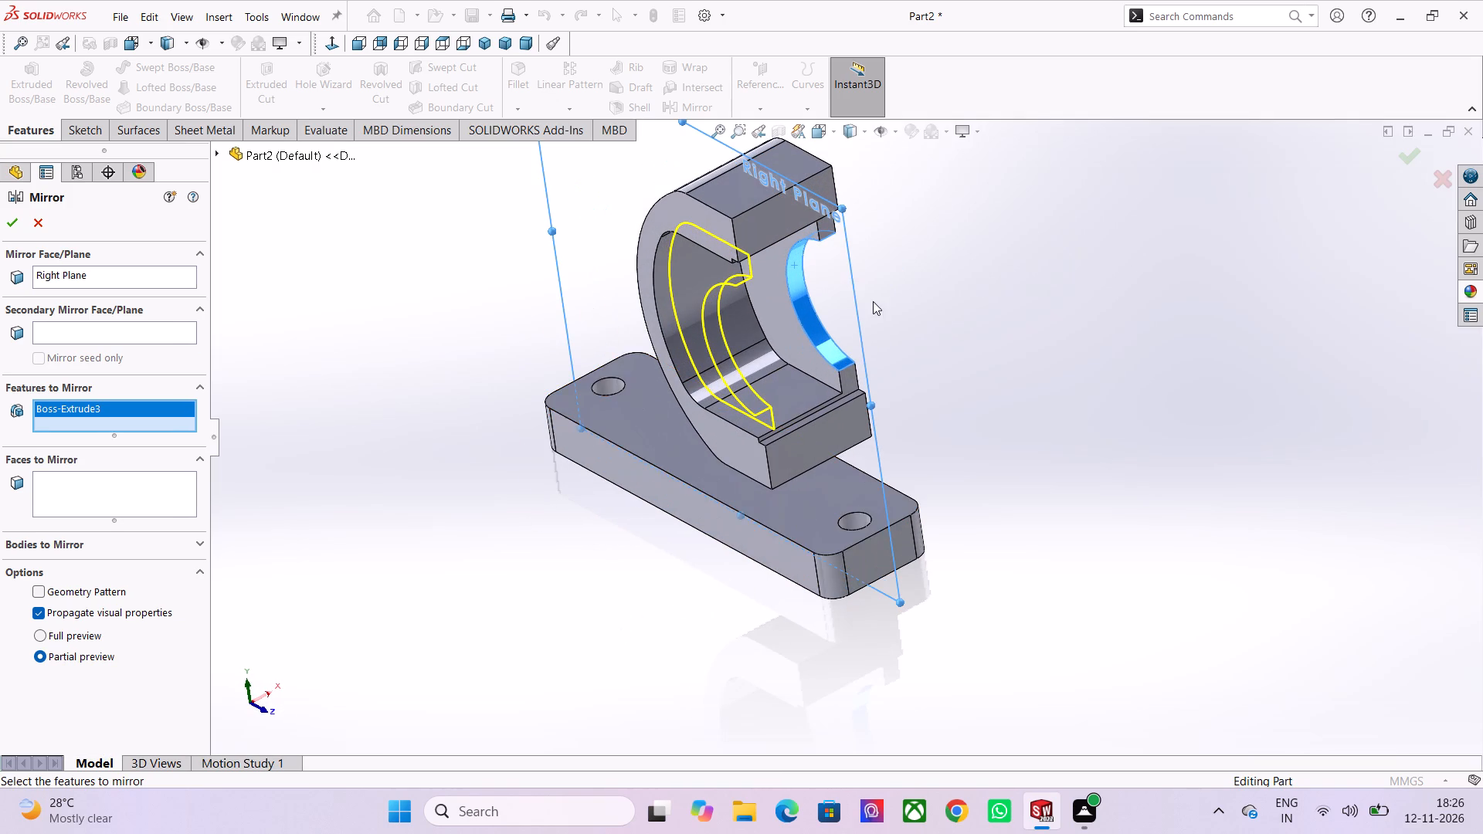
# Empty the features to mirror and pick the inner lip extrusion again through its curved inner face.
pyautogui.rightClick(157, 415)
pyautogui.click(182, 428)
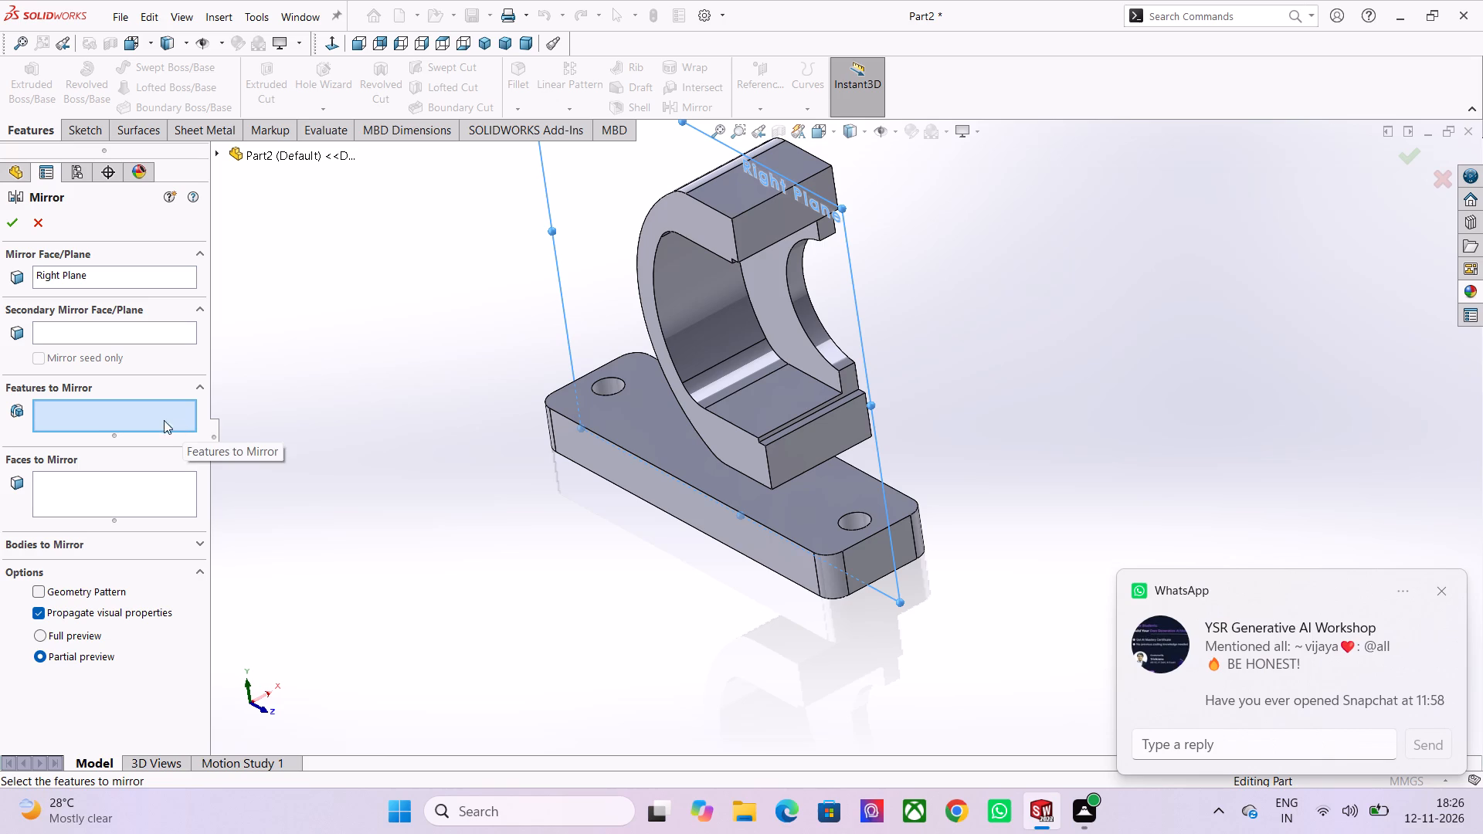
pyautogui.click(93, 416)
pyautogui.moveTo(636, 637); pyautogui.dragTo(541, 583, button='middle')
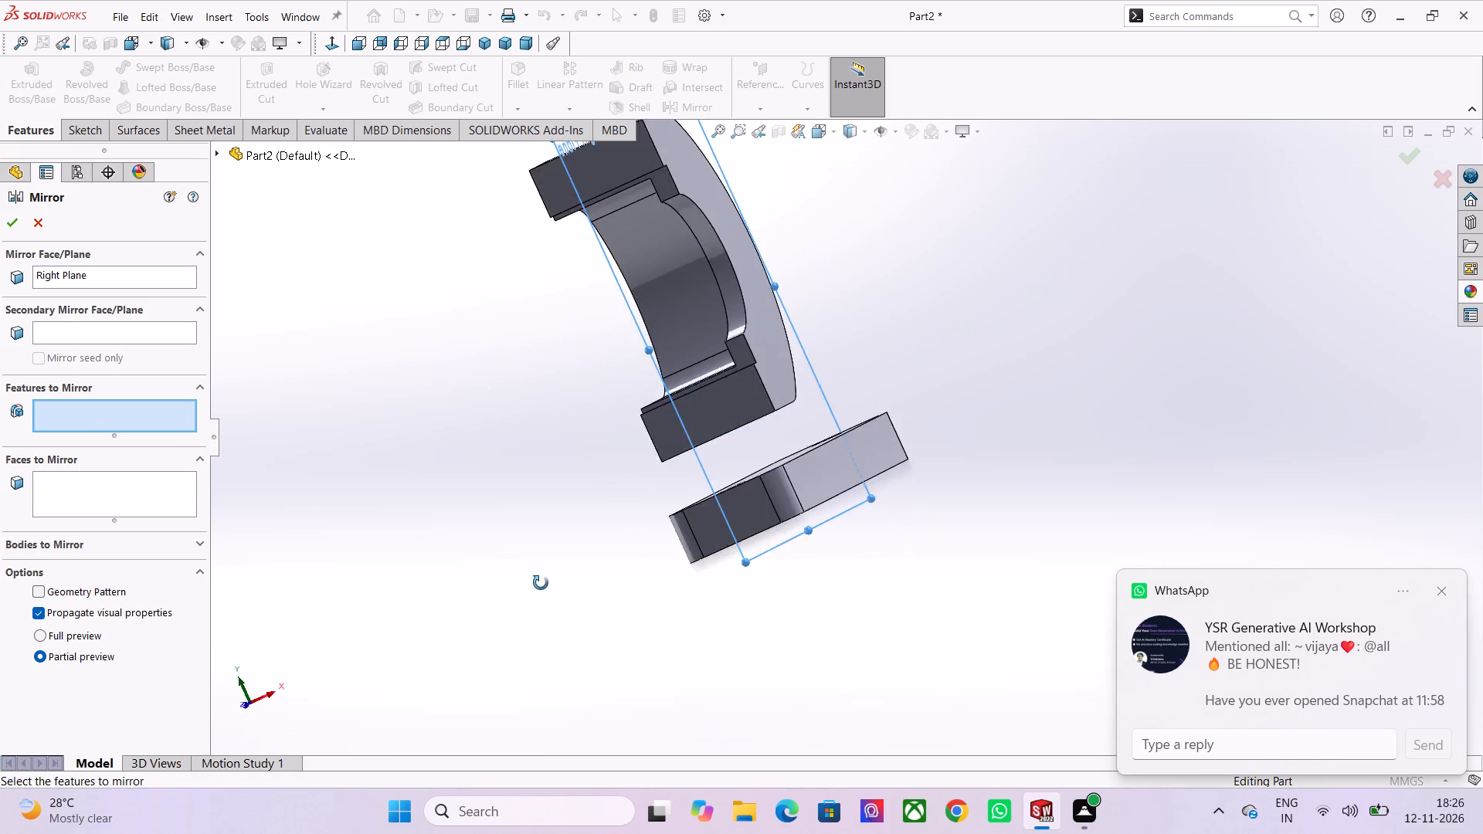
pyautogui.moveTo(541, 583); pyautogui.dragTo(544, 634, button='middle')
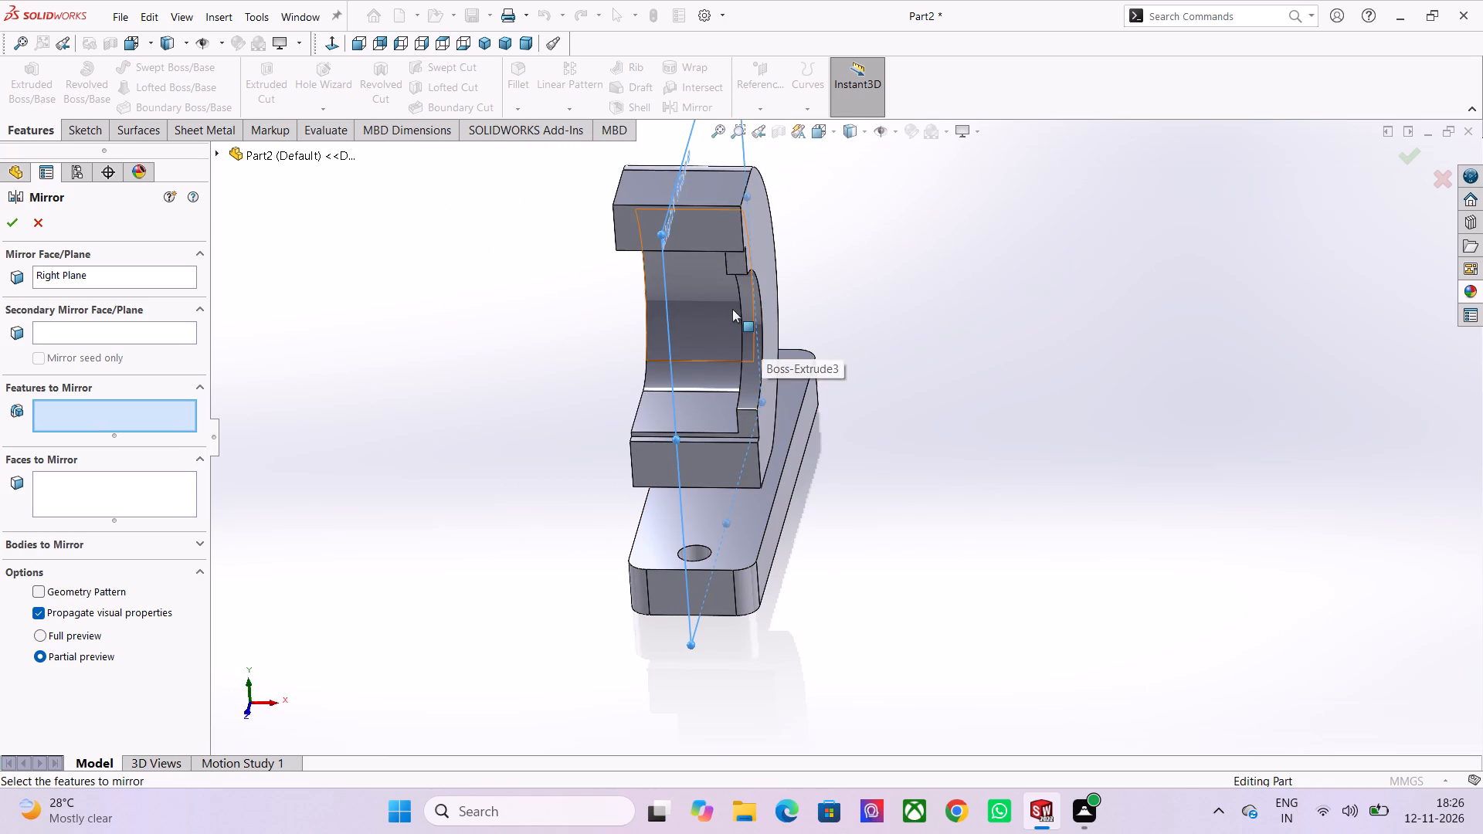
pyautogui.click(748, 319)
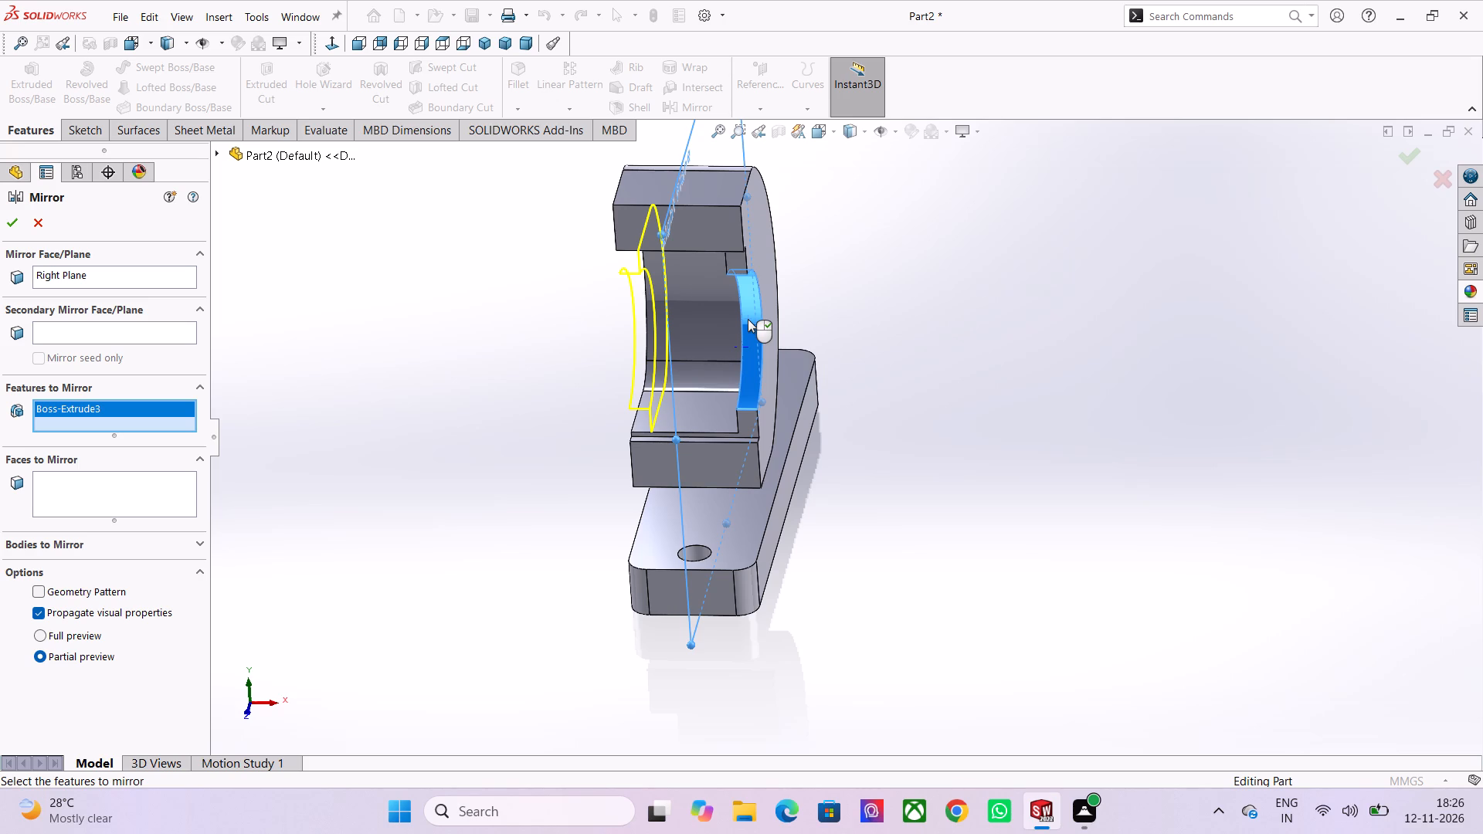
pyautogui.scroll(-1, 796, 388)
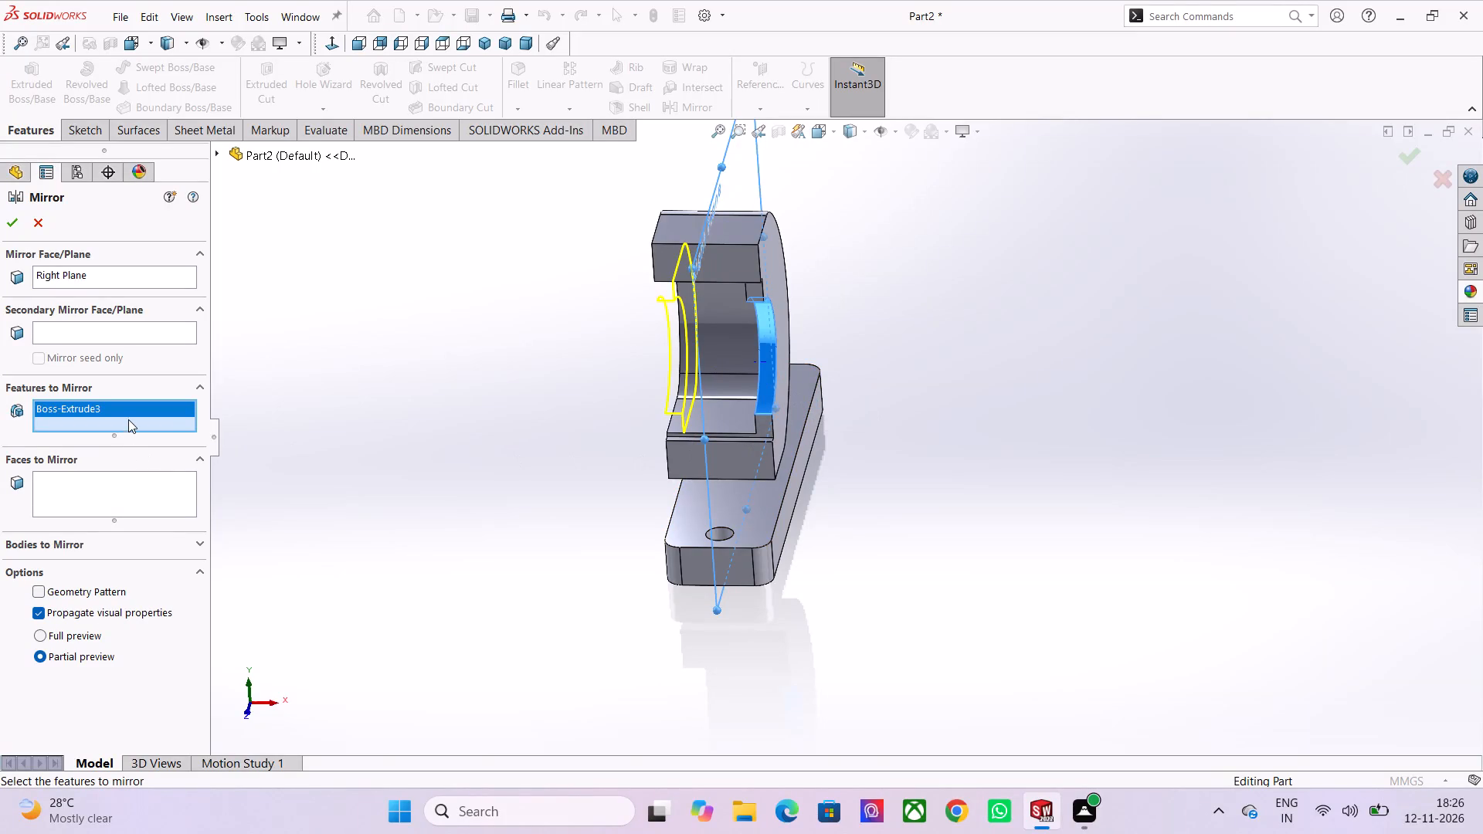
# Replace the features-to-mirror selection with the inner lip extrusion and check its preview across the Right Plane.
pyautogui.rightClick(128, 418)
pyautogui.click(170, 428)
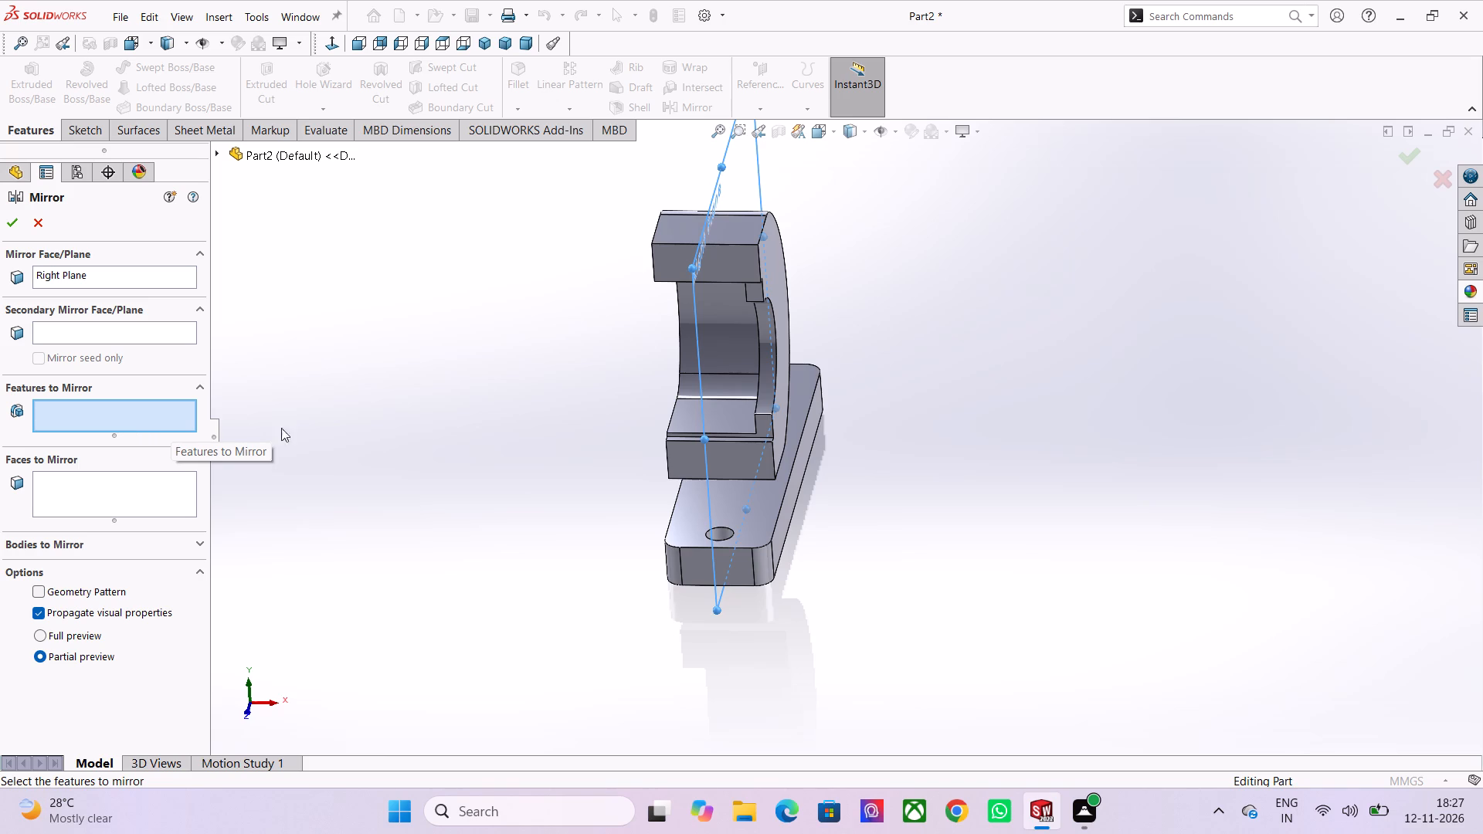
pyautogui.click(765, 339)
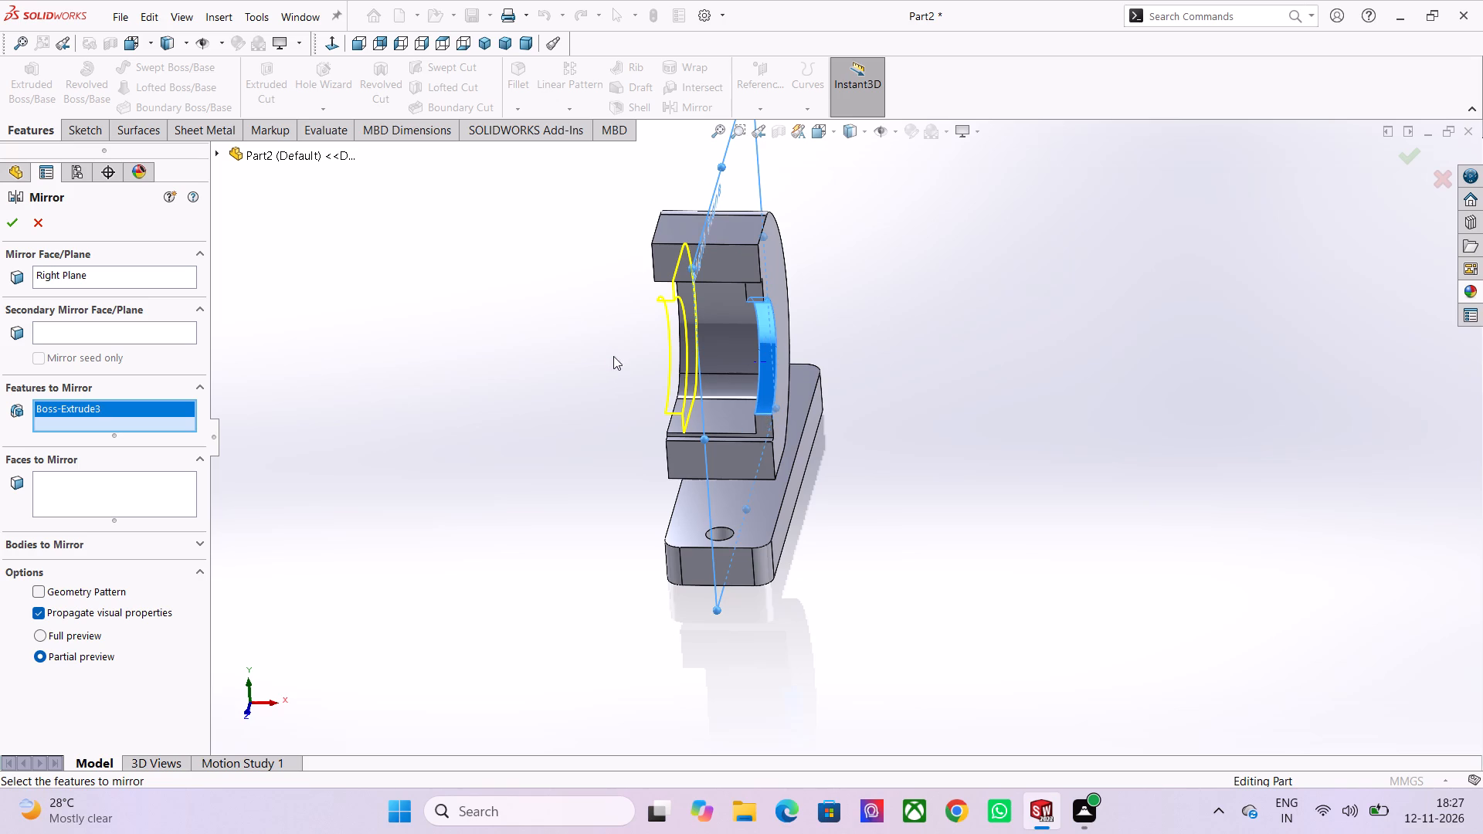
pyautogui.moveTo(613, 356); pyautogui.dragTo(605, 345, button='middle')
pyautogui.scroll(3, 666, 338)
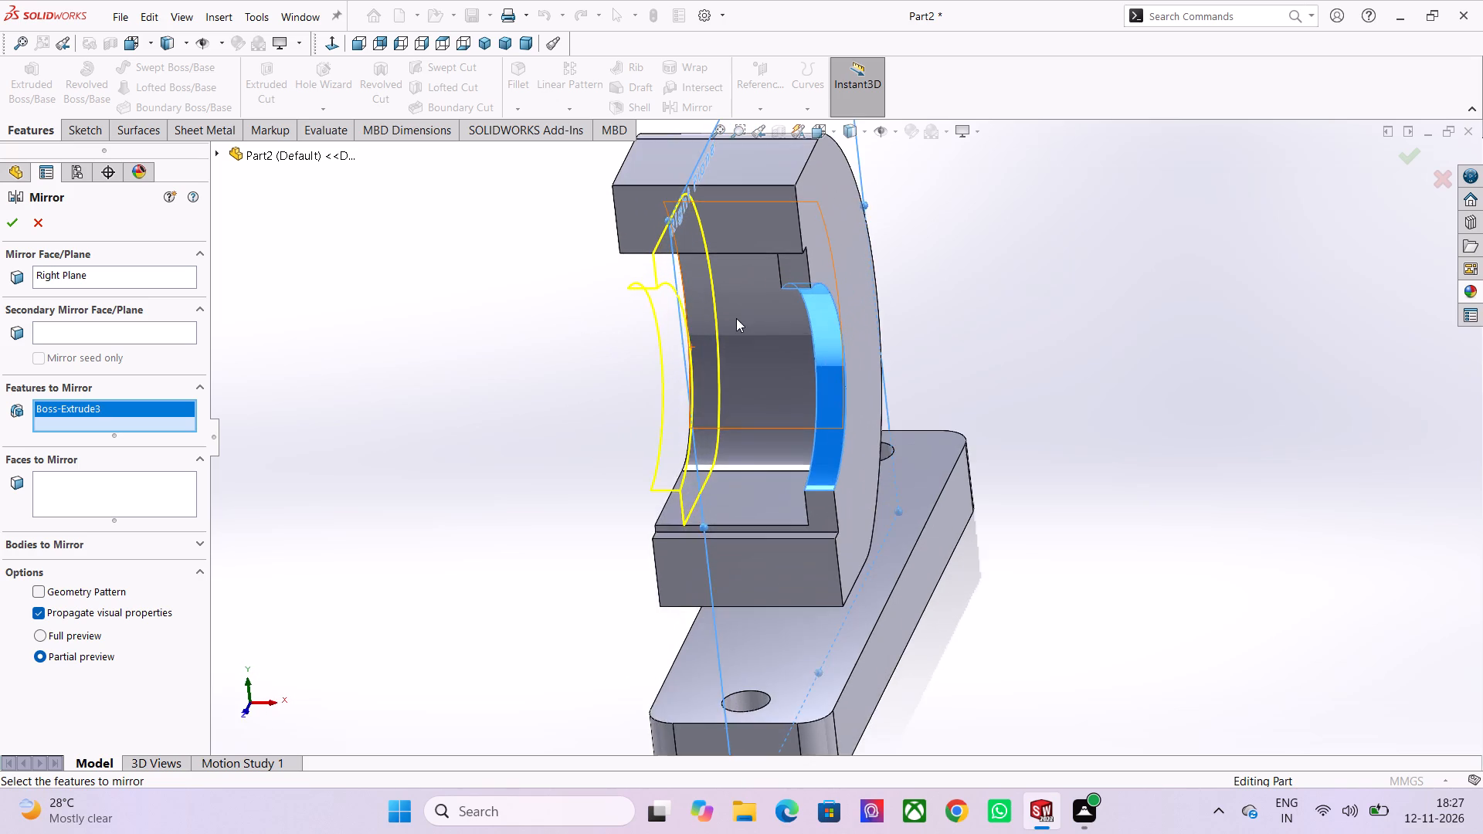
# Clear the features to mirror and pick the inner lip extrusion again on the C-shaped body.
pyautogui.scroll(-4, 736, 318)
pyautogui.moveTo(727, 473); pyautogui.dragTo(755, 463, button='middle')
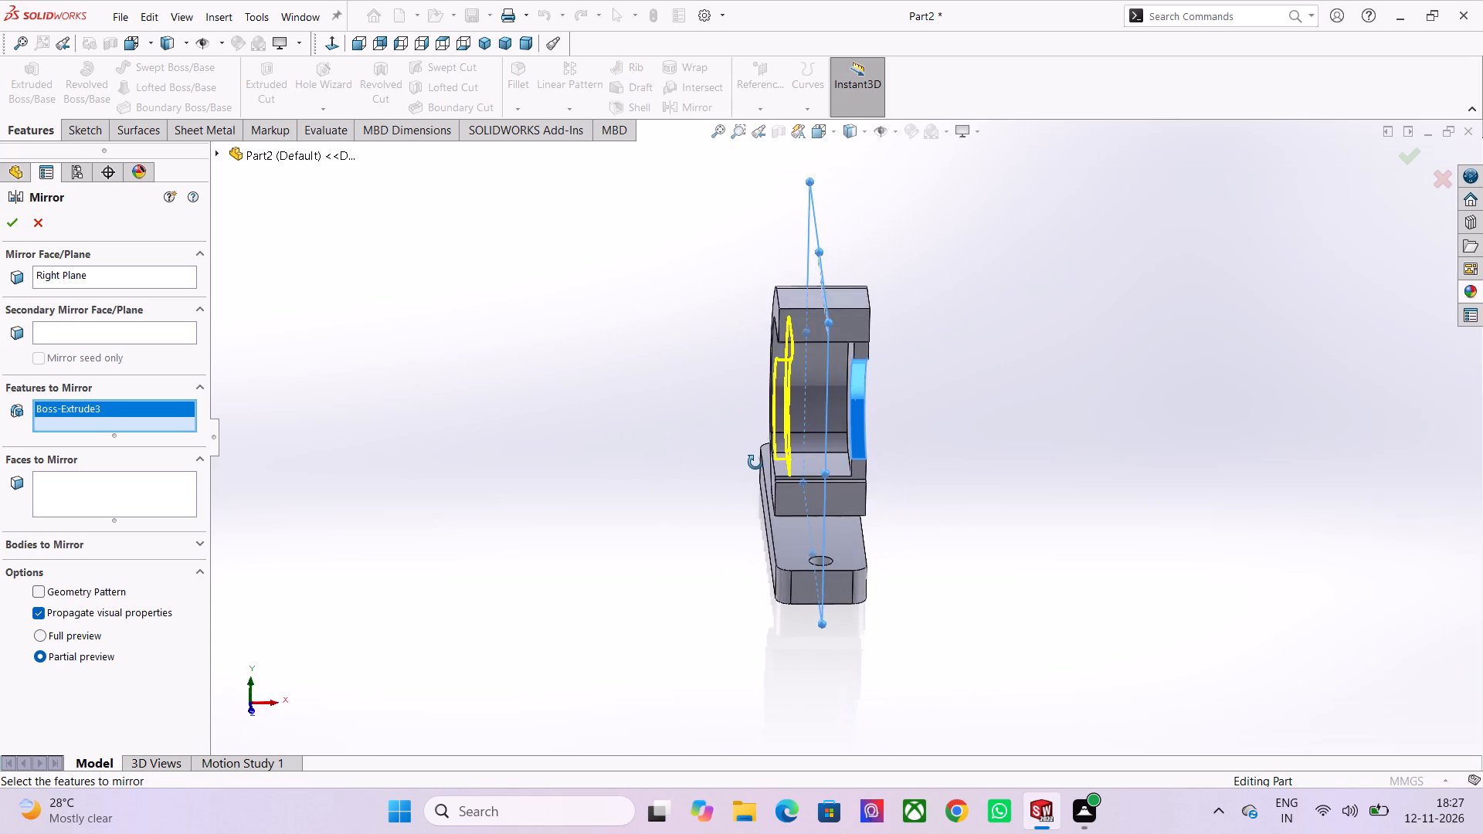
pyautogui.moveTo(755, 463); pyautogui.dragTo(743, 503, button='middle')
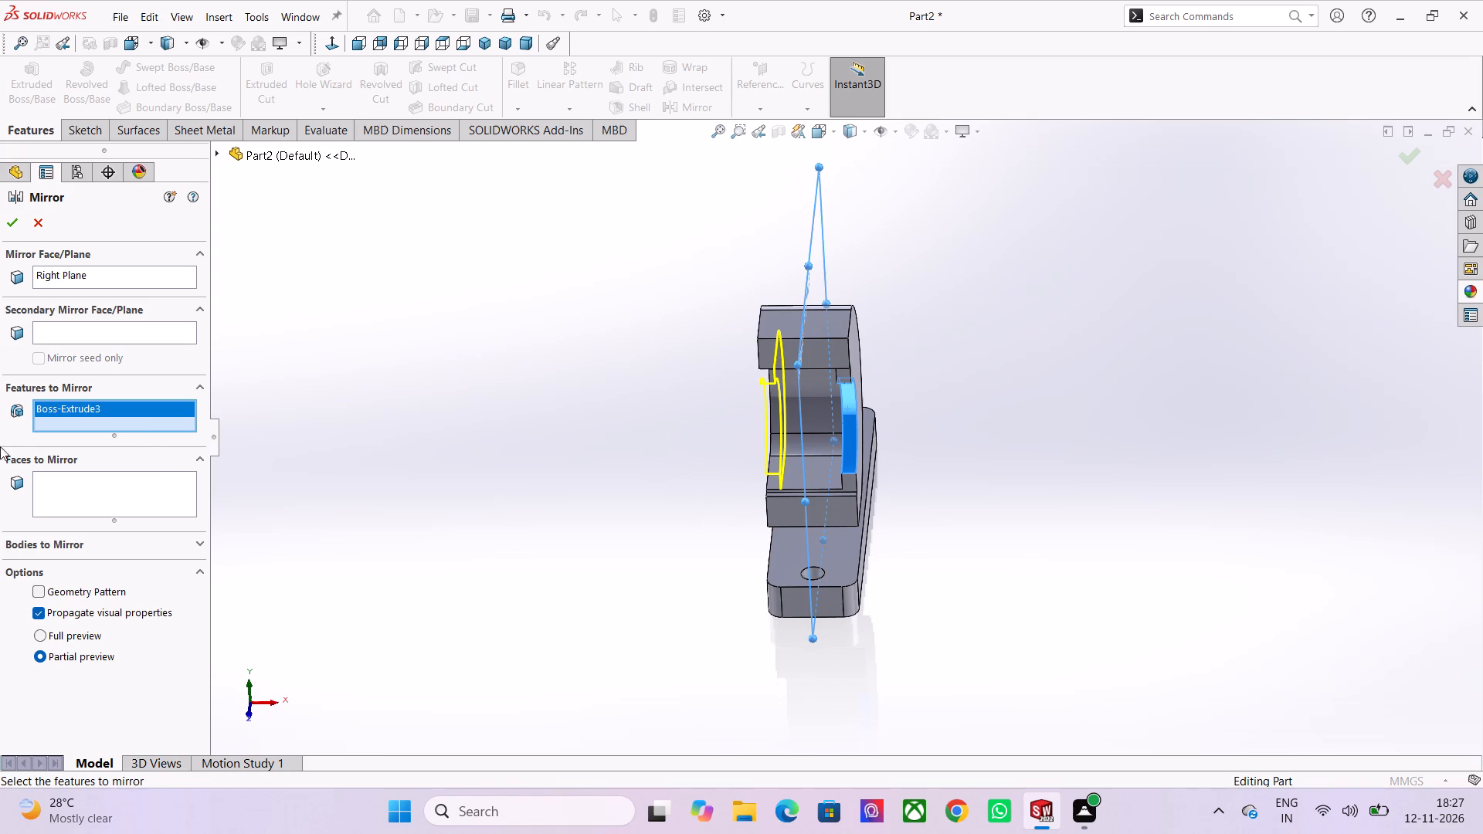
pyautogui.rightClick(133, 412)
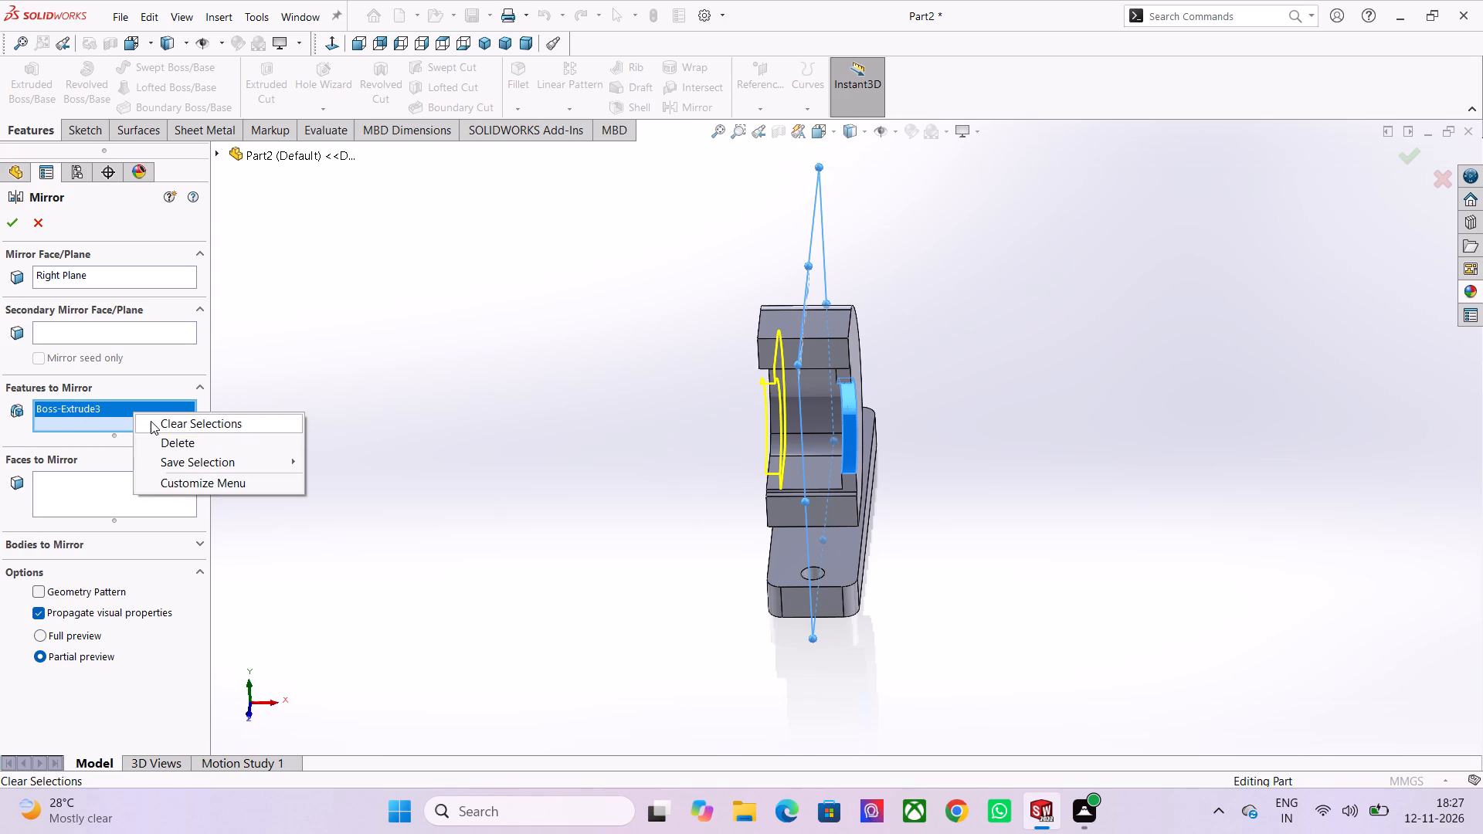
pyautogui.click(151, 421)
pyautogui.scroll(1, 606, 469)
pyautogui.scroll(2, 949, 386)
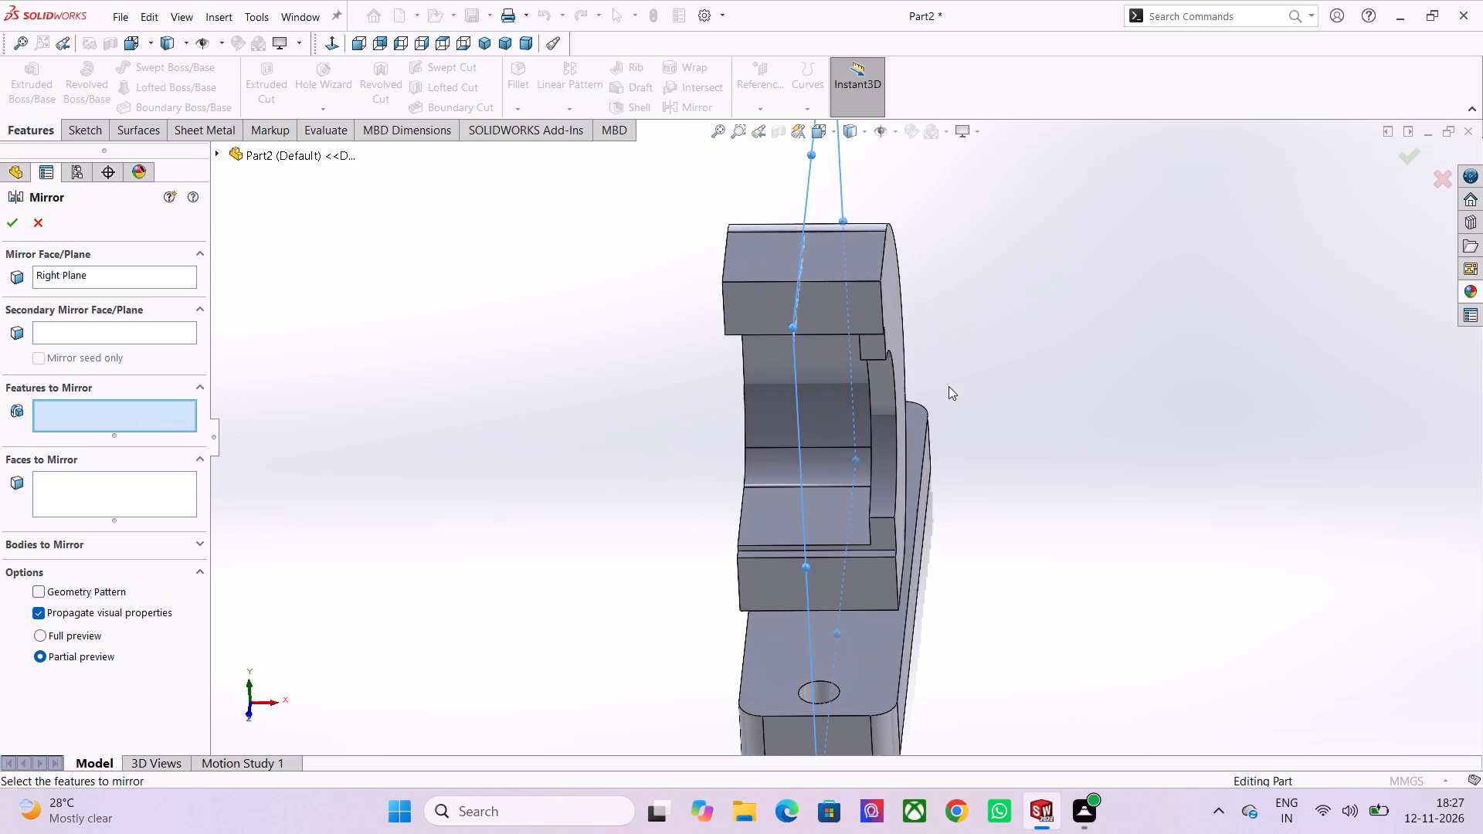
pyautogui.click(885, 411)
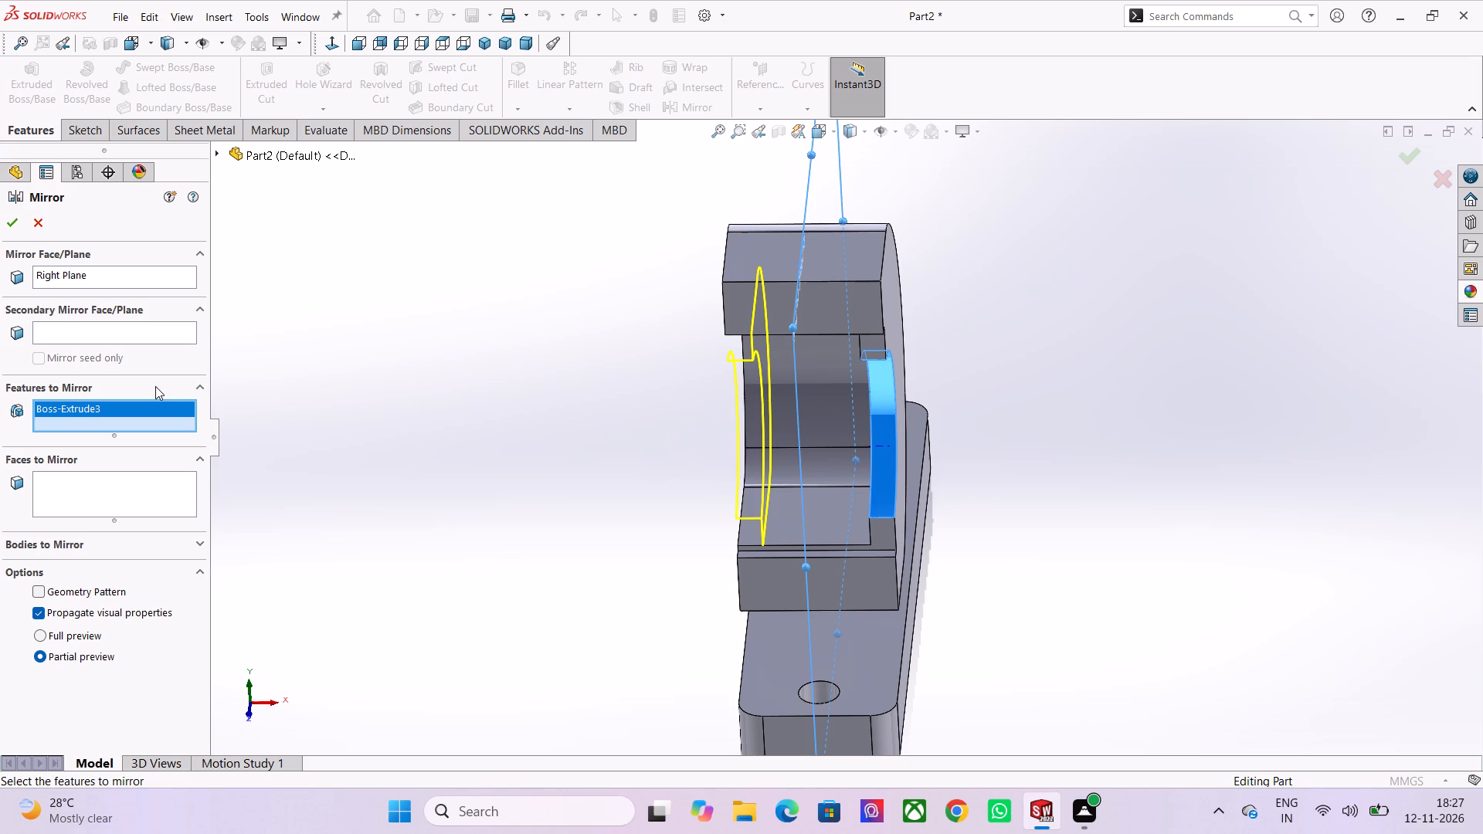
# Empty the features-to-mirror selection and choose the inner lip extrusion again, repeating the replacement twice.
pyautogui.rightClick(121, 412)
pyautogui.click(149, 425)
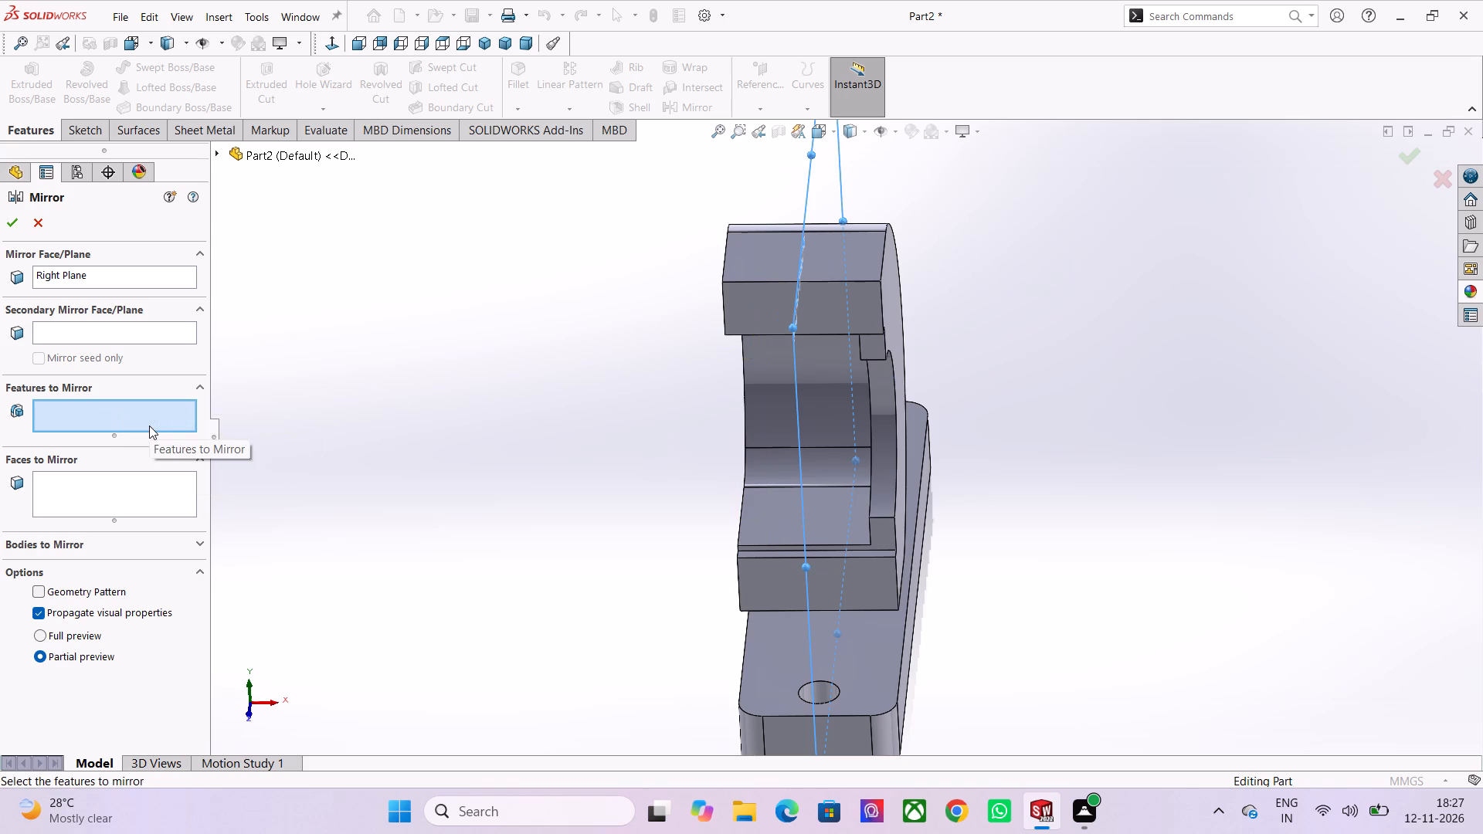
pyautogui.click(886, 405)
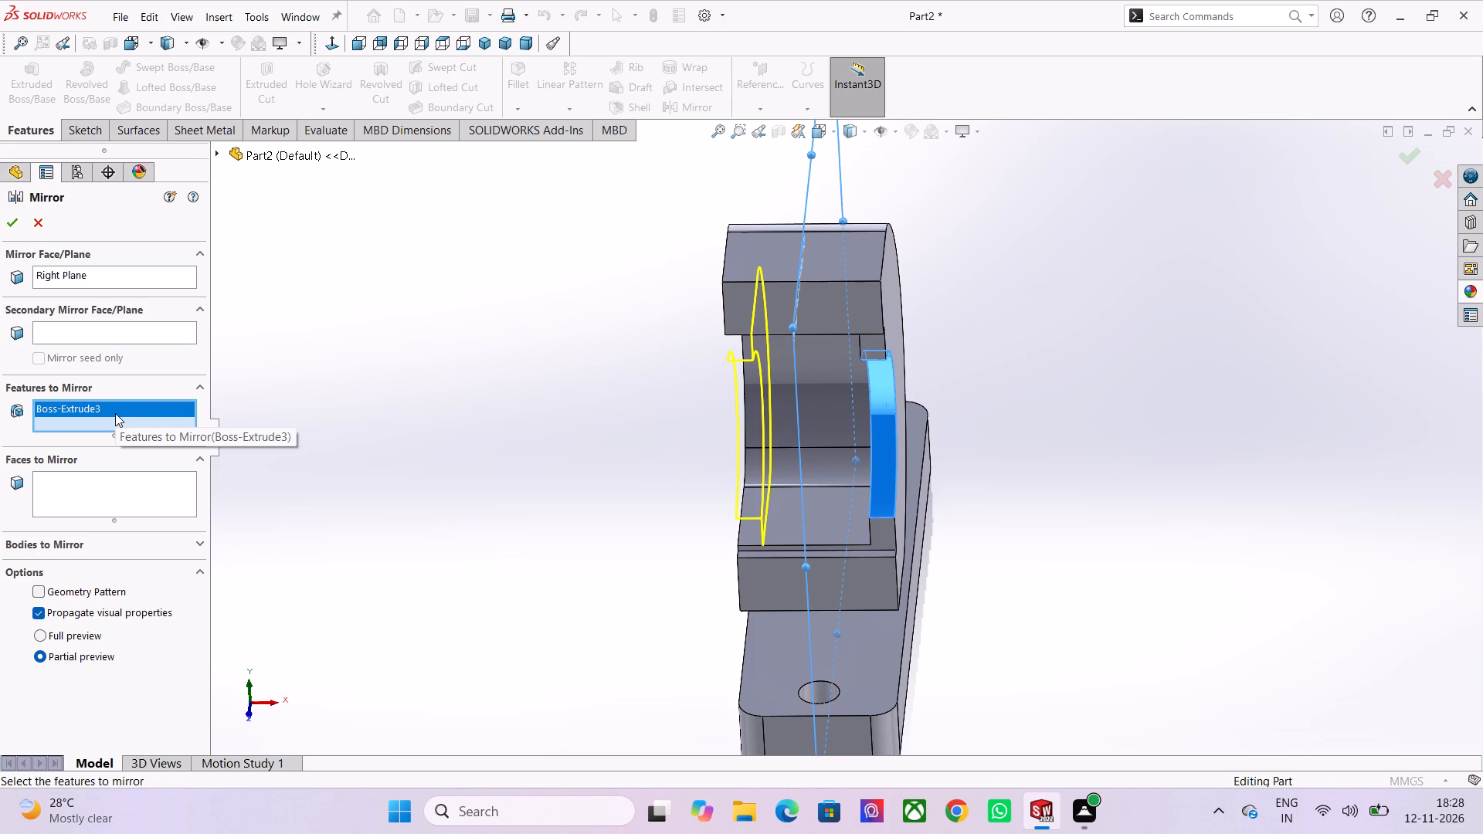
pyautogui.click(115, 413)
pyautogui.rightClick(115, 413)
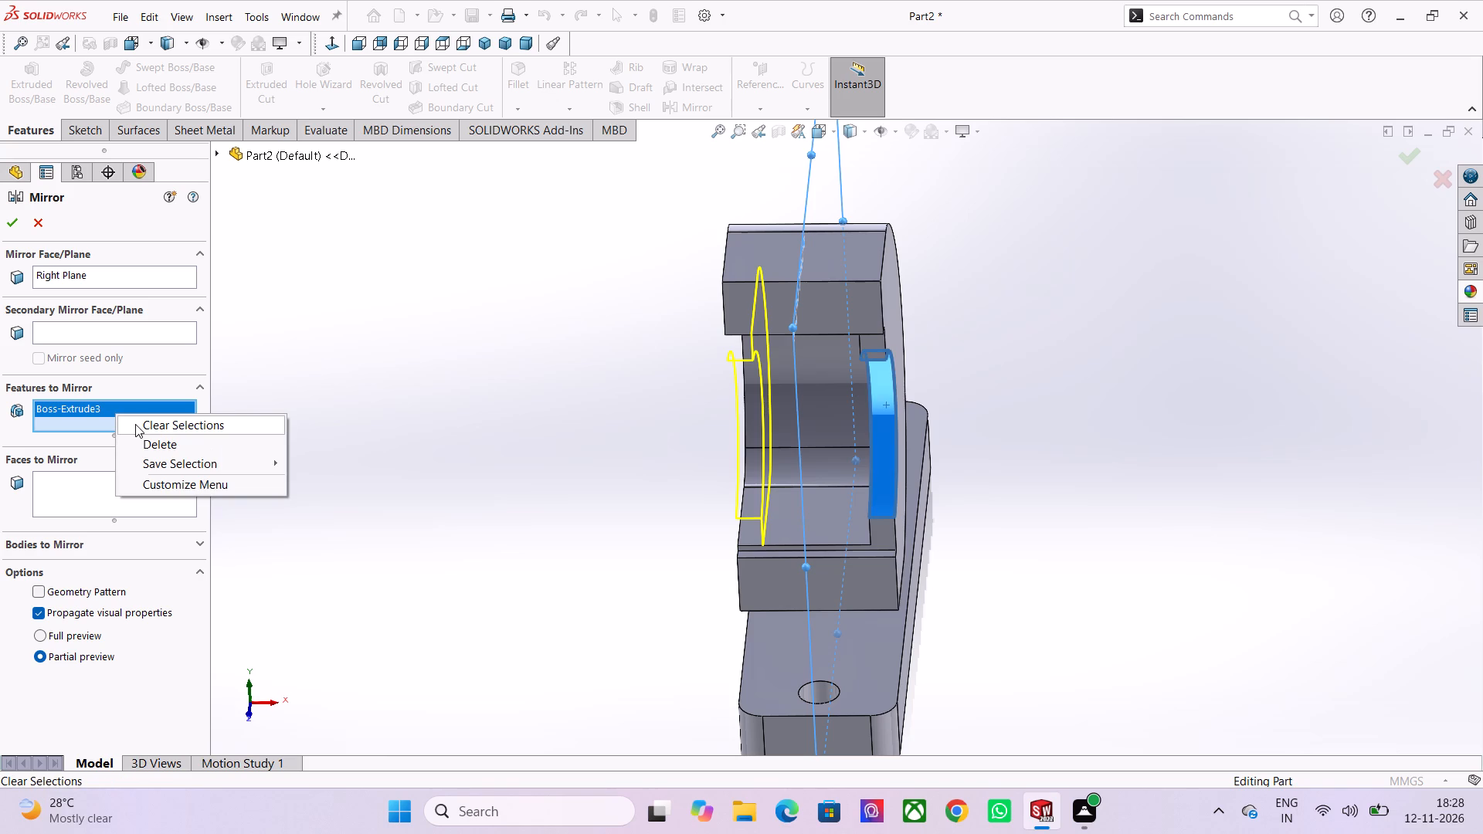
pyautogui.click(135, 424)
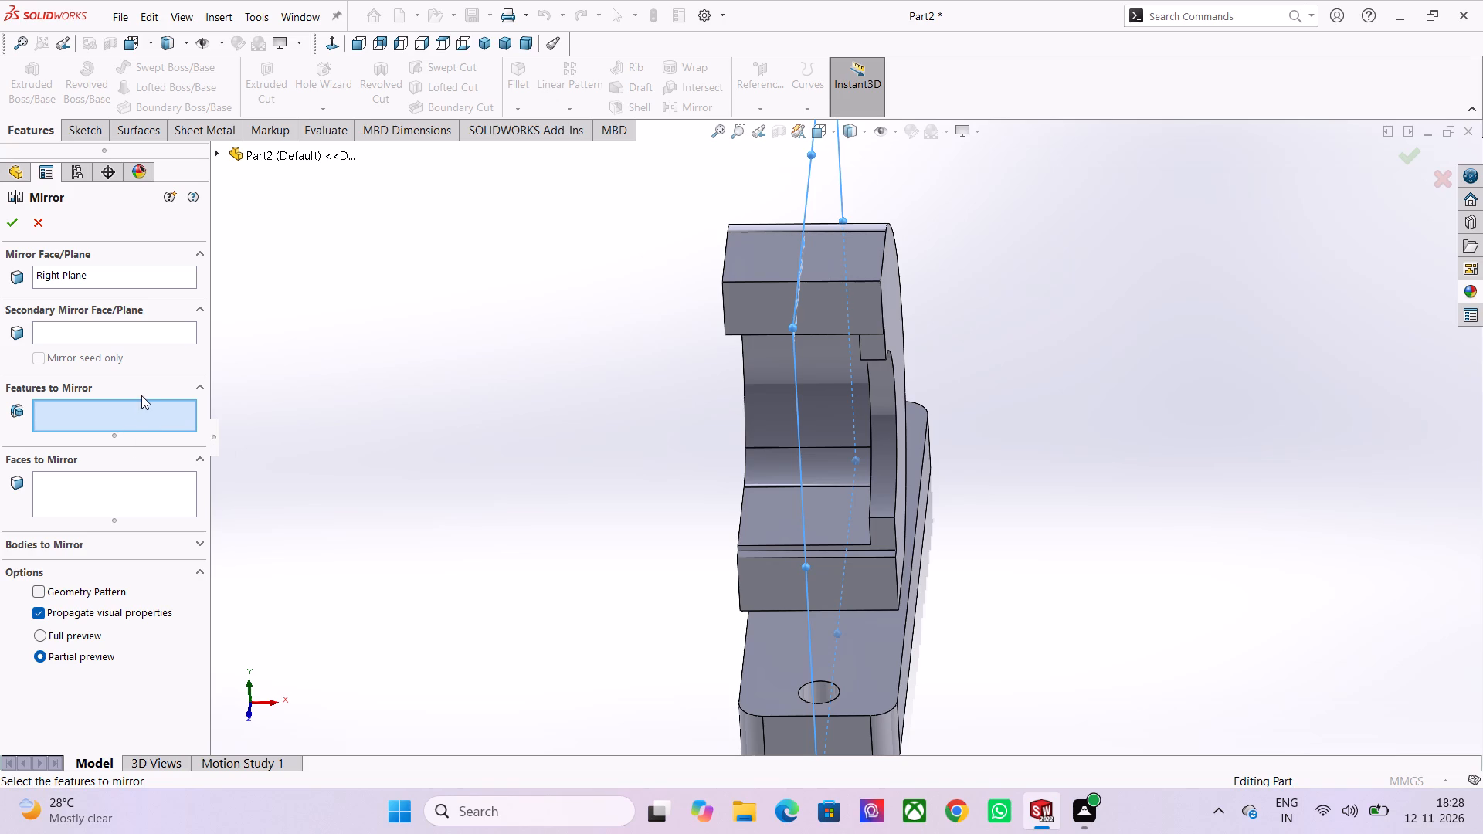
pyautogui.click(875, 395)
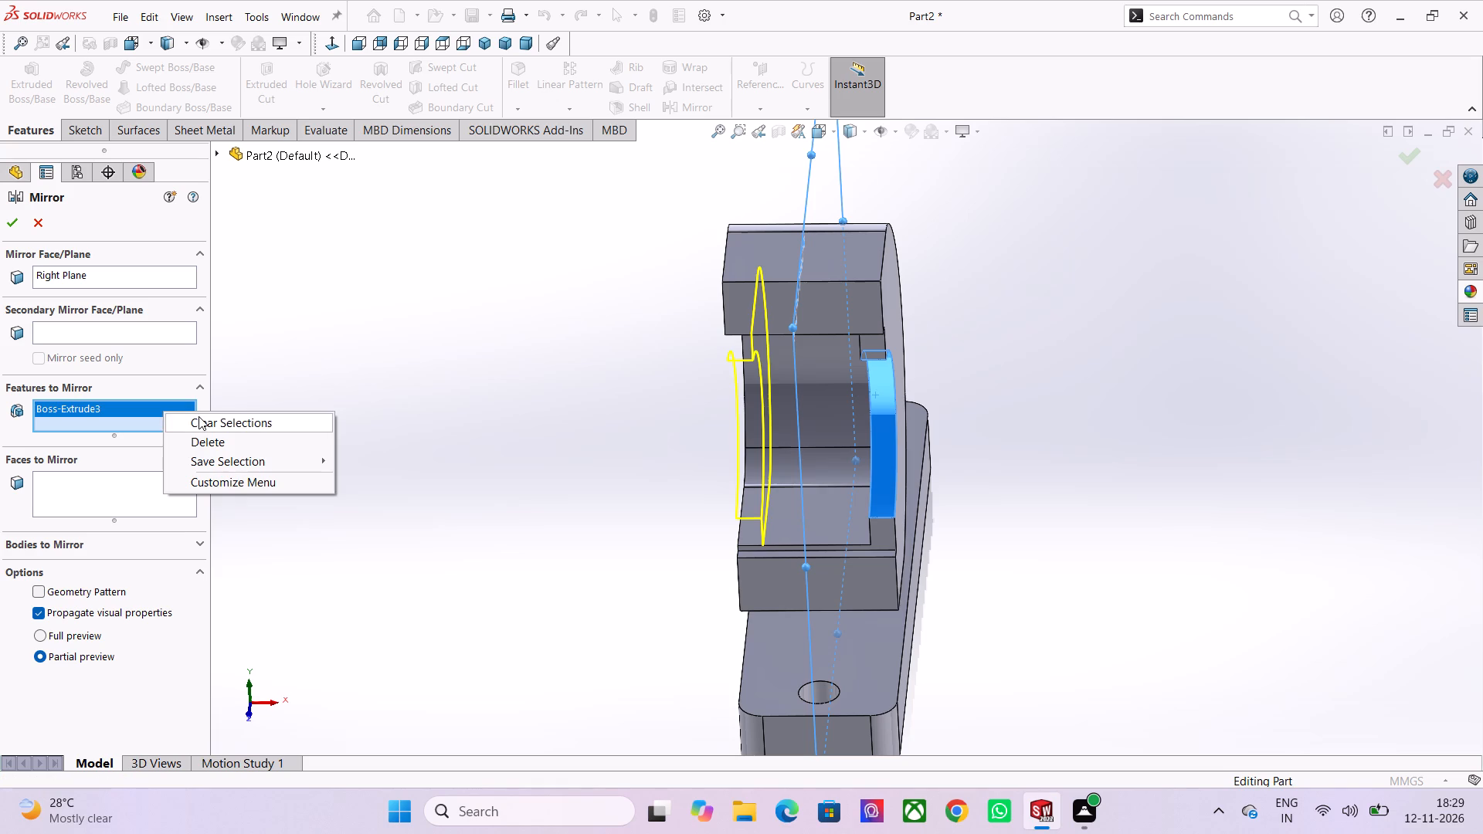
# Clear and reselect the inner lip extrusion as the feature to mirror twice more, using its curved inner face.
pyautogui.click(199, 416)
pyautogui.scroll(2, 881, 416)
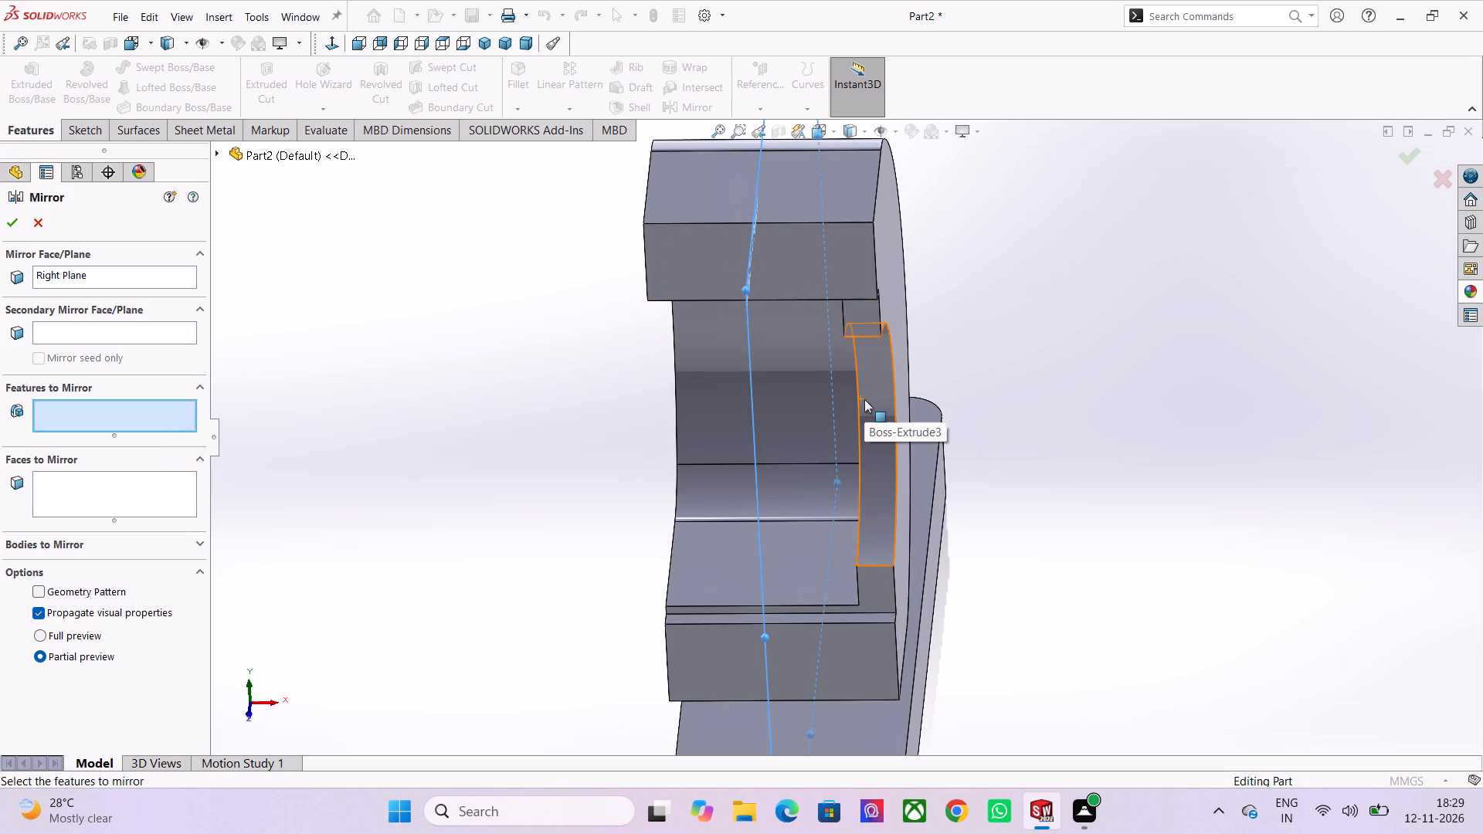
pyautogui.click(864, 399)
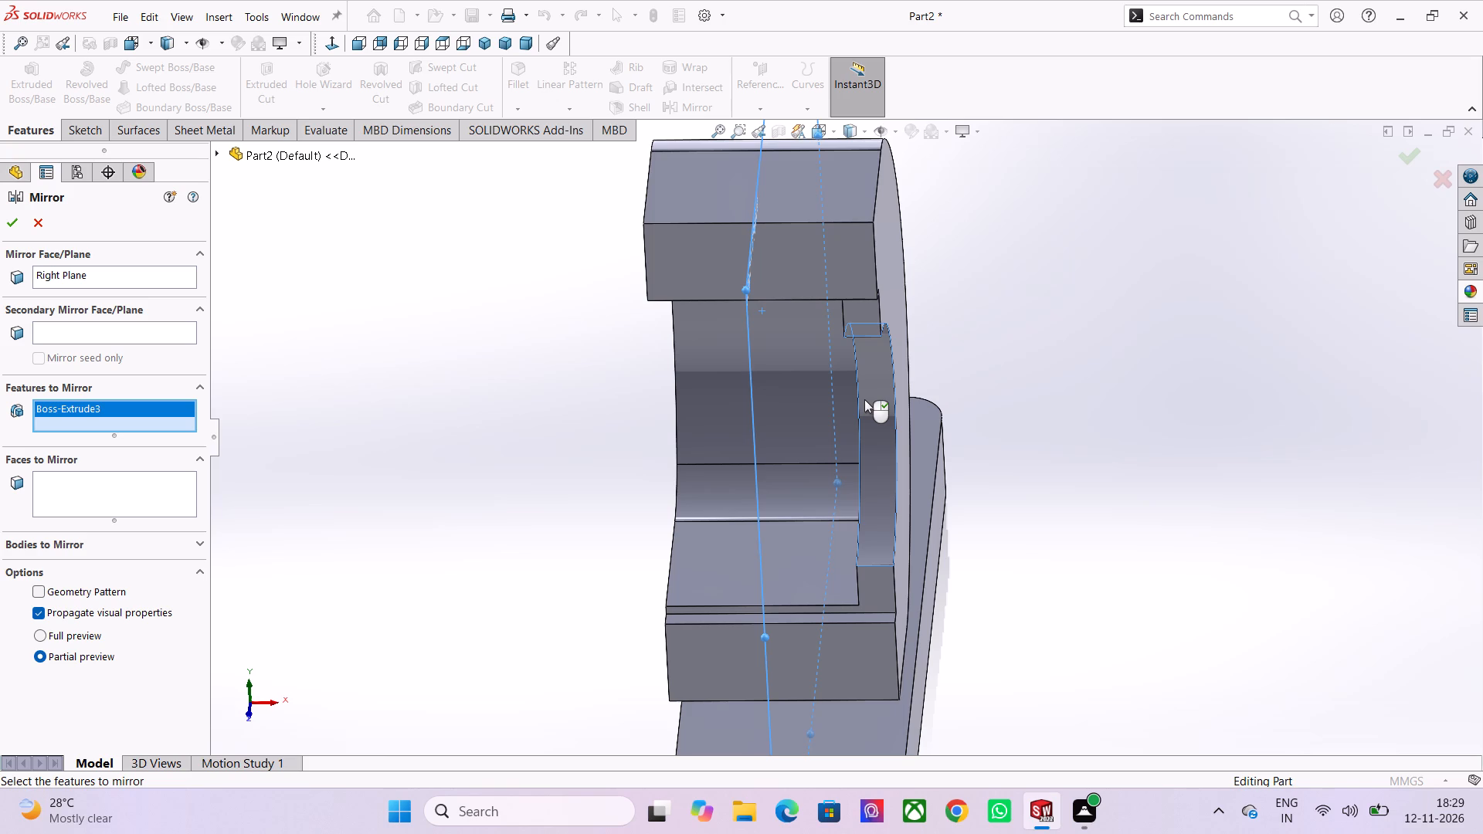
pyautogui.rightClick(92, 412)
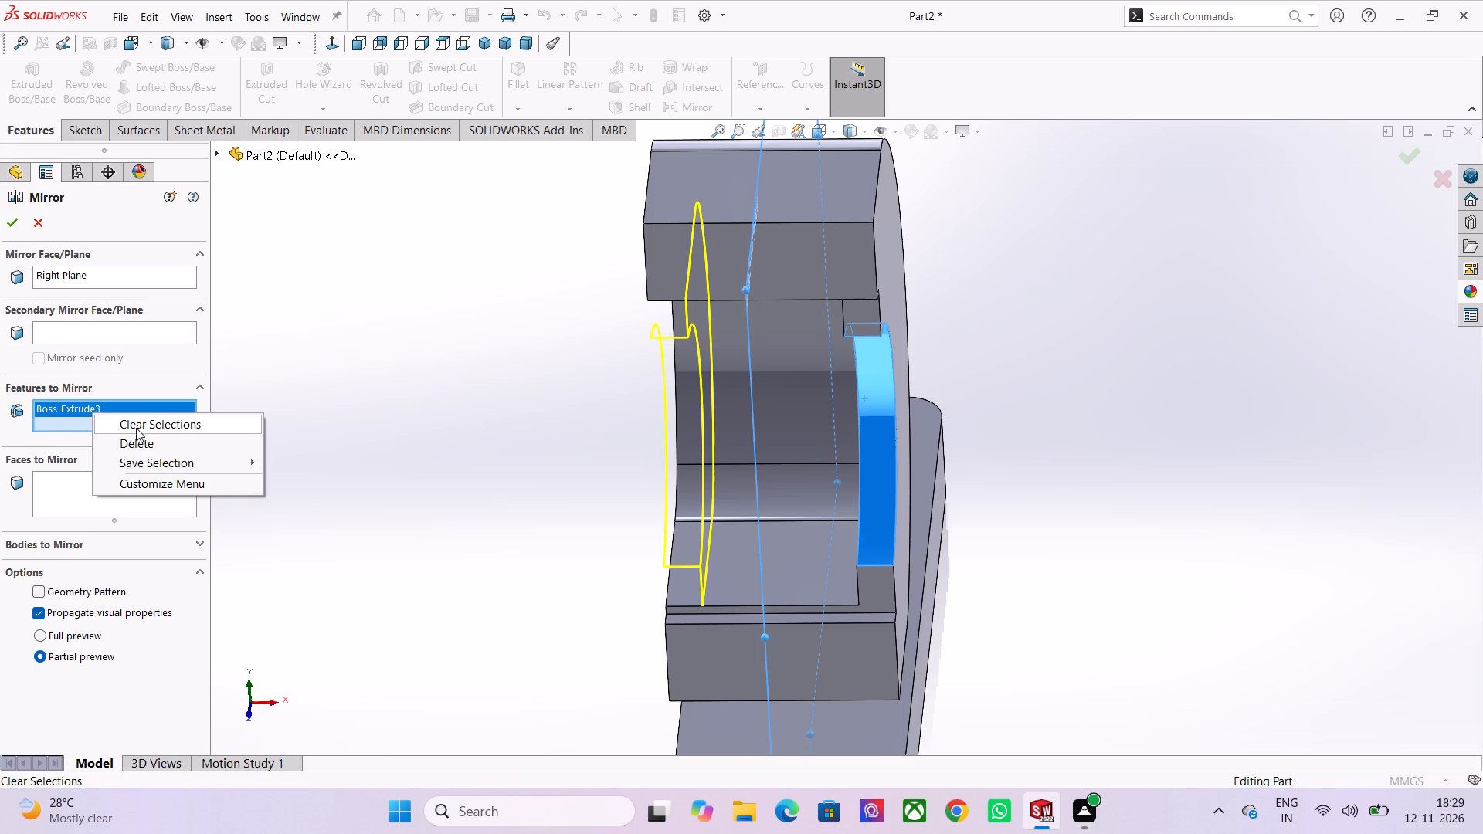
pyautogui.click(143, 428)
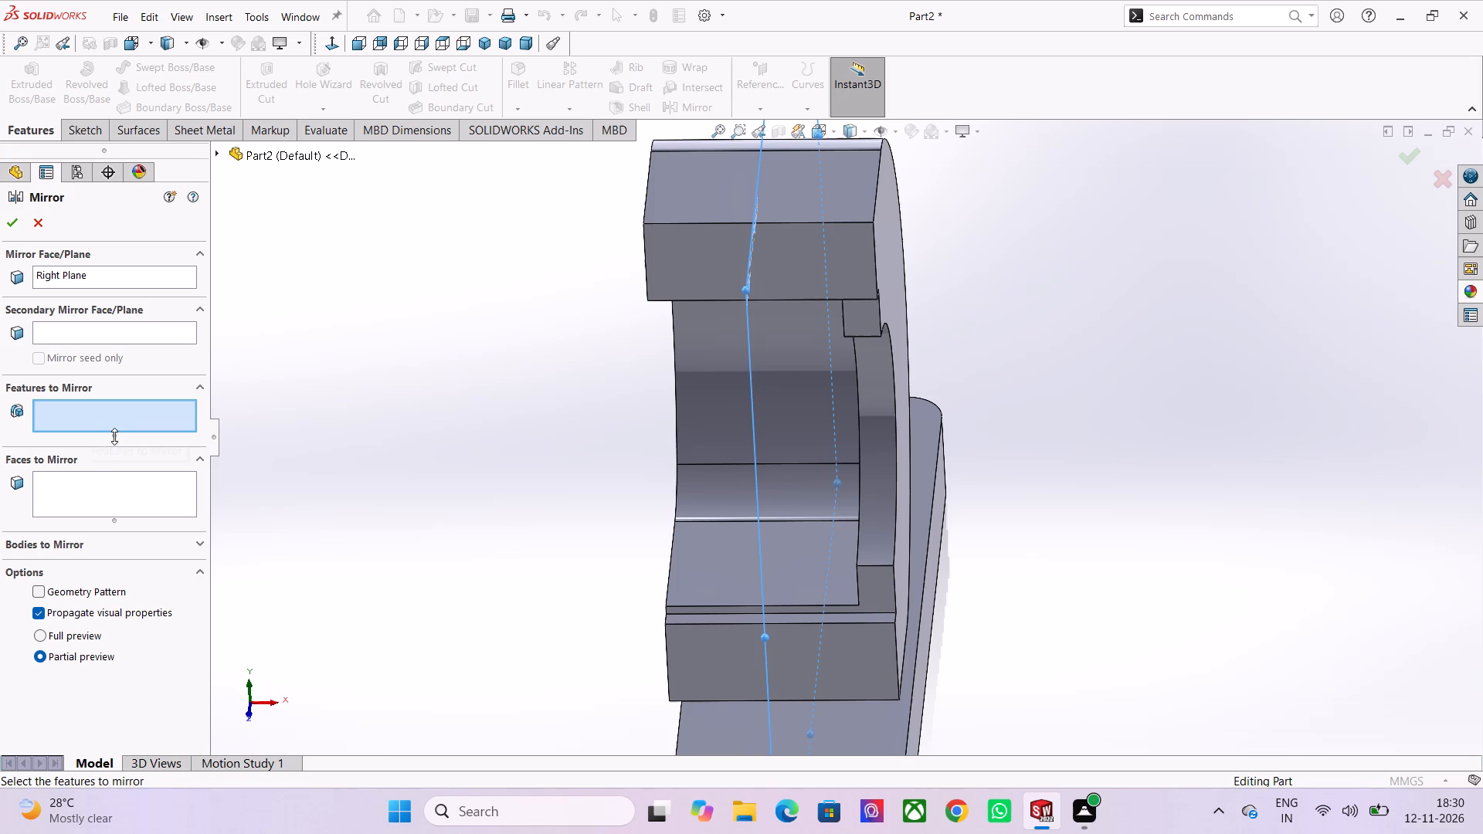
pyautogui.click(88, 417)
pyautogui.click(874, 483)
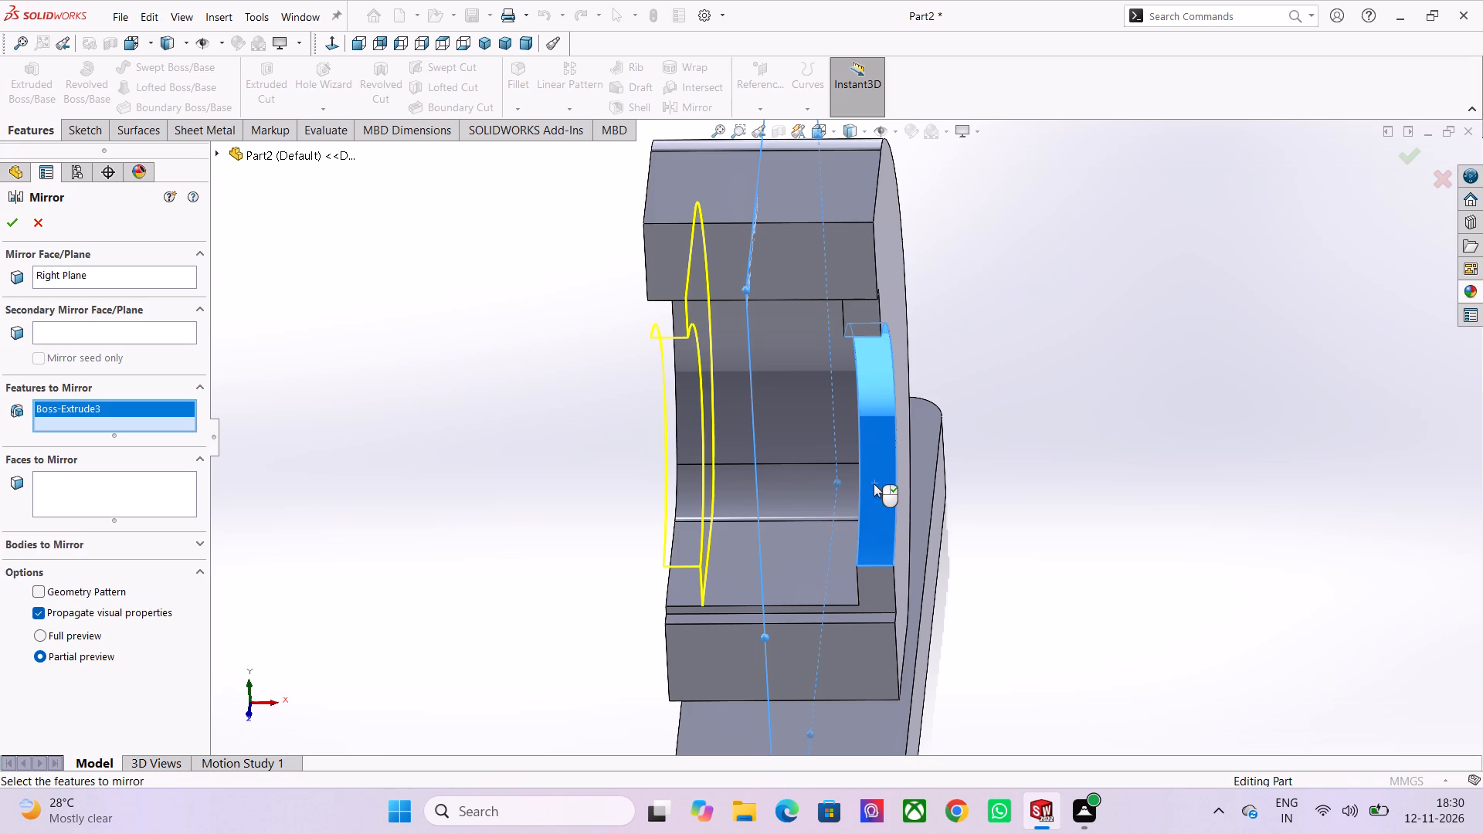
# Reselect the inner lip extrusion as the only feature to mirror and inspect its preview across the Right Plane from several angles.
pyautogui.click(144, 422)
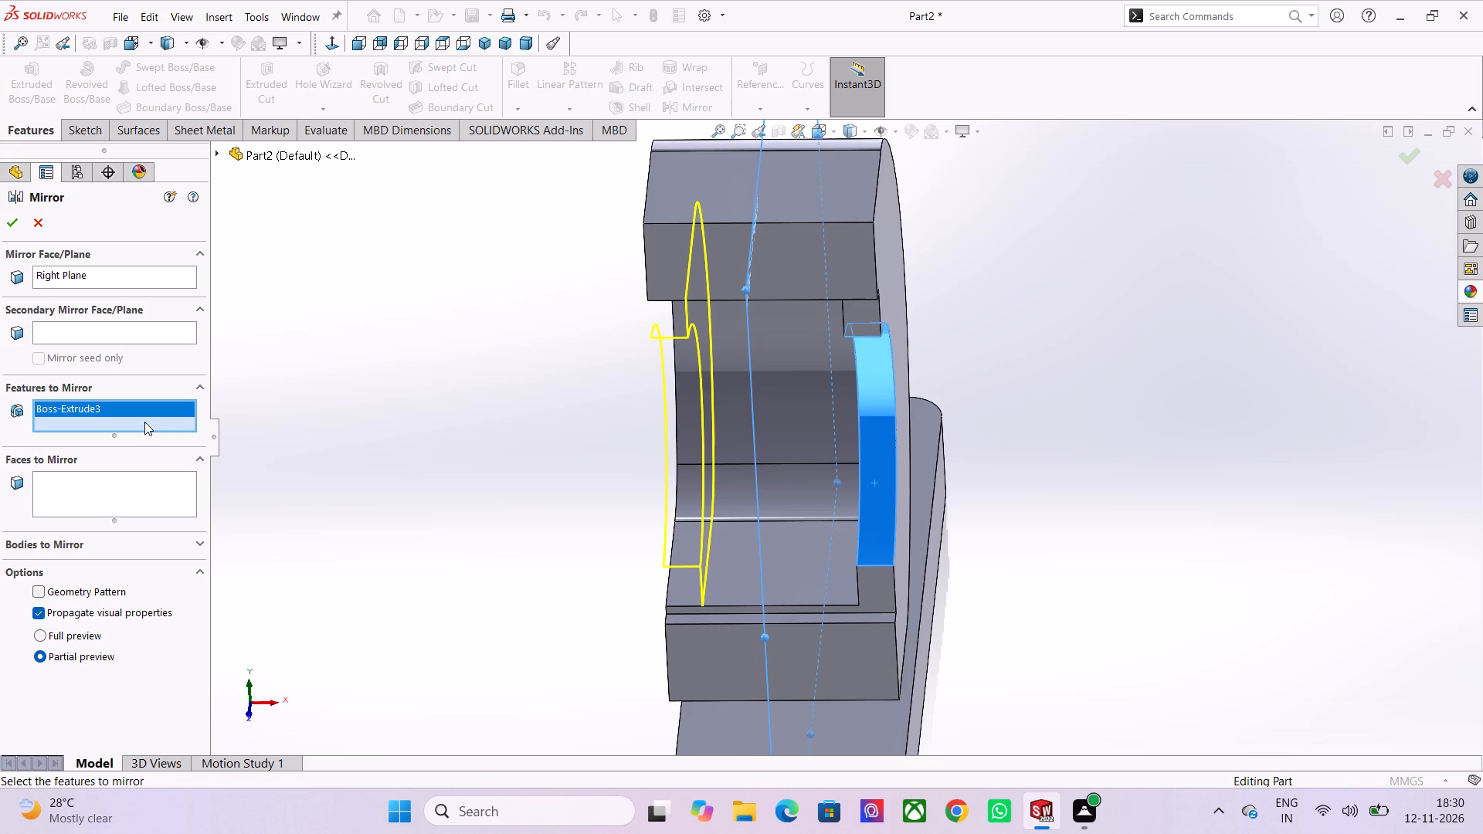
pyautogui.rightClick(144, 422)
pyautogui.click(178, 438)
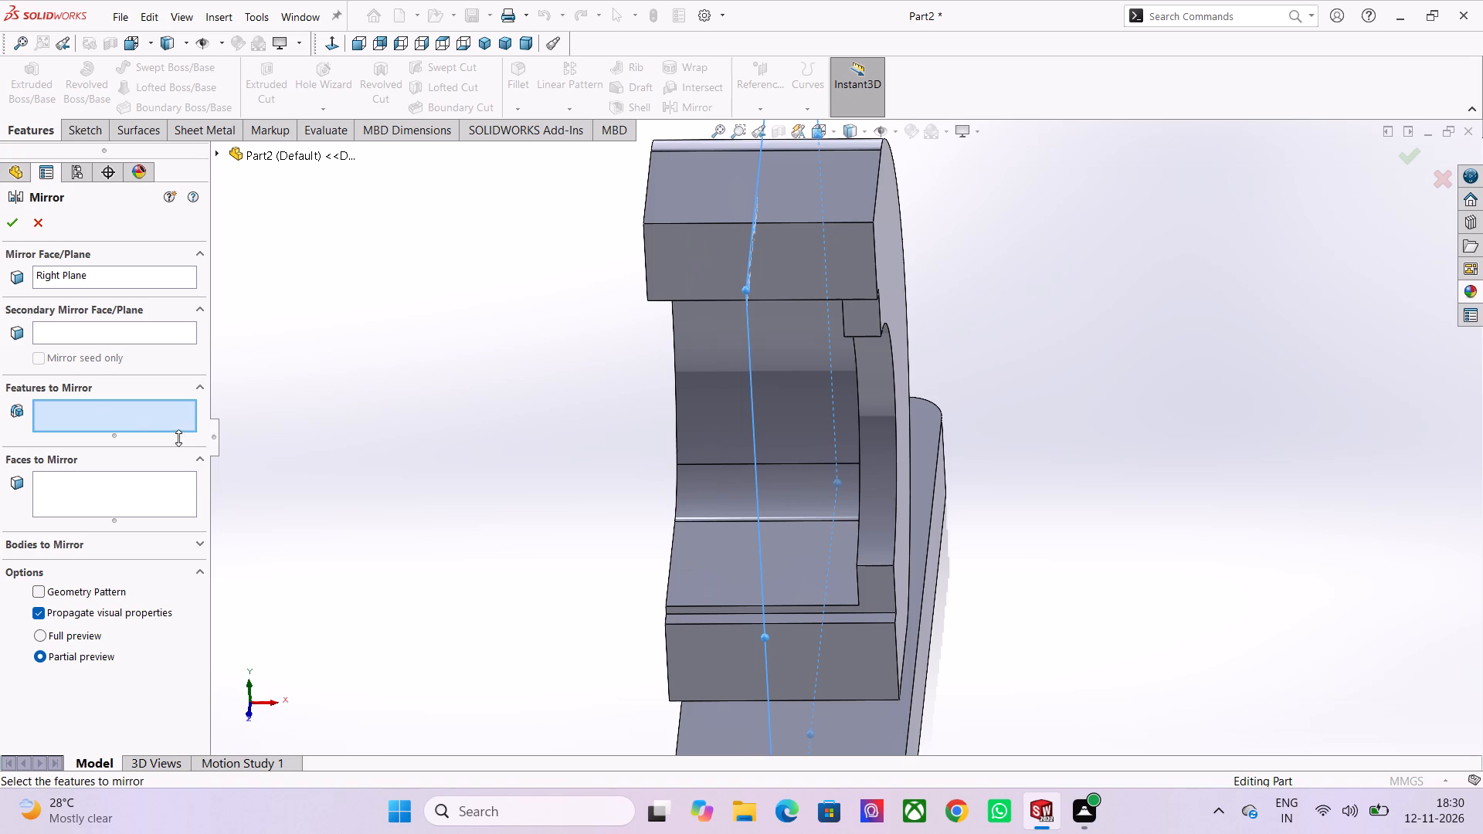
pyautogui.click(884, 441)
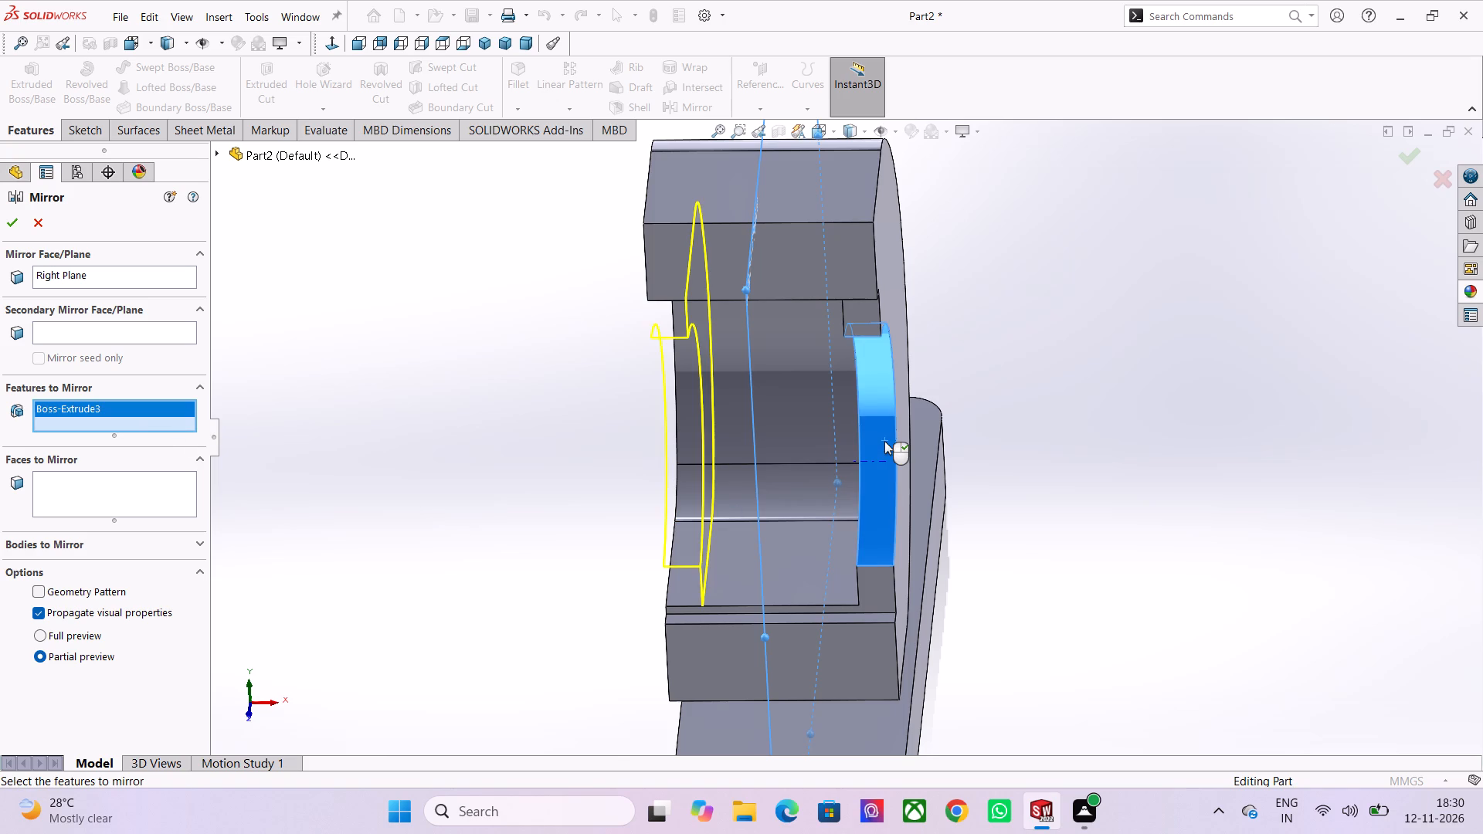
pyautogui.scroll(1, 884, 441)
pyautogui.scroll(-1, 611, 718)
pyautogui.scroll(-2, 603, 618)
pyautogui.moveTo(603, 618); pyautogui.dragTo(643, 623, button='middle')
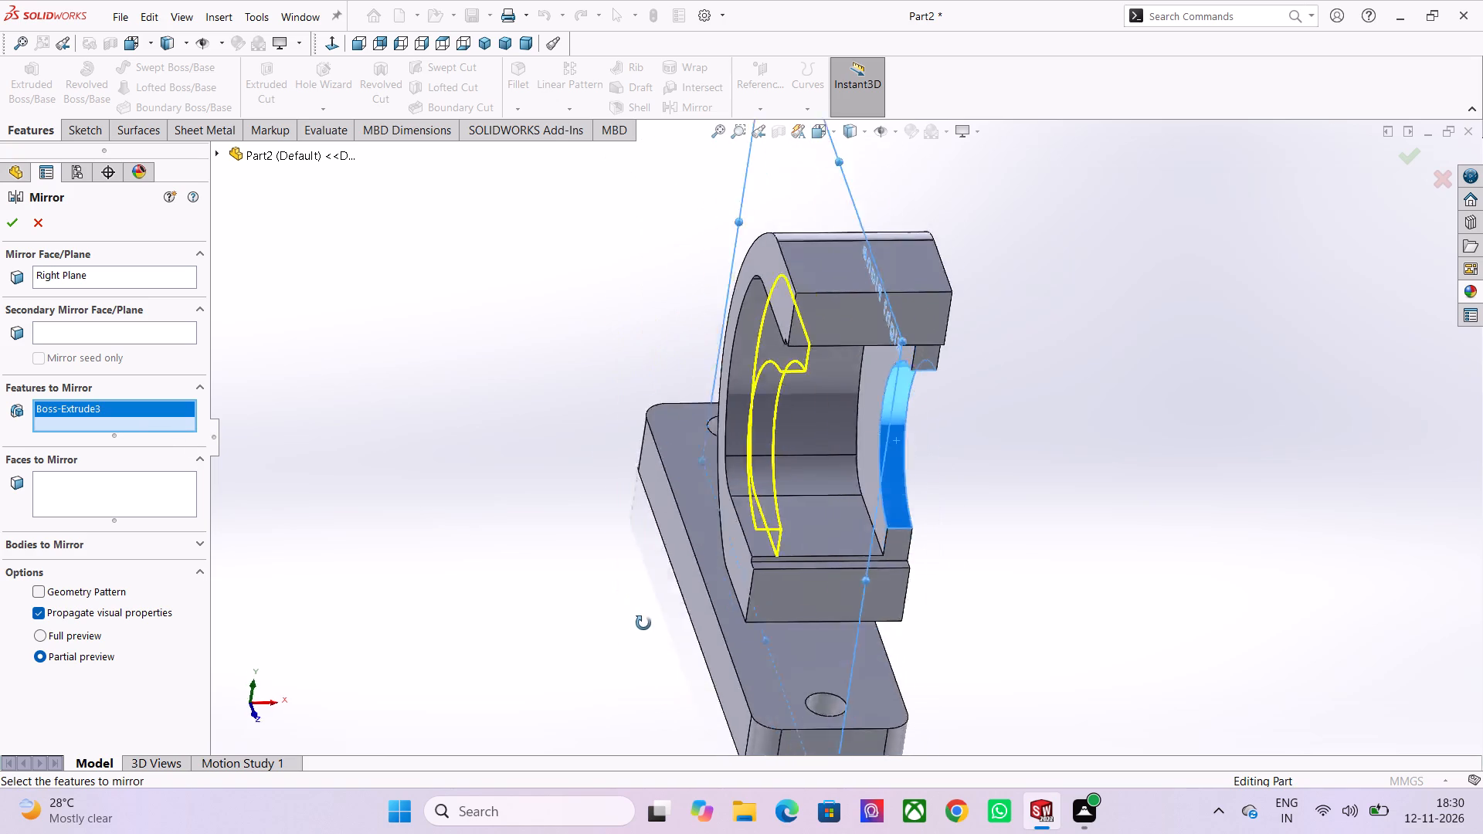
pyautogui.moveTo(643, 623); pyautogui.dragTo(581, 497, button='middle')
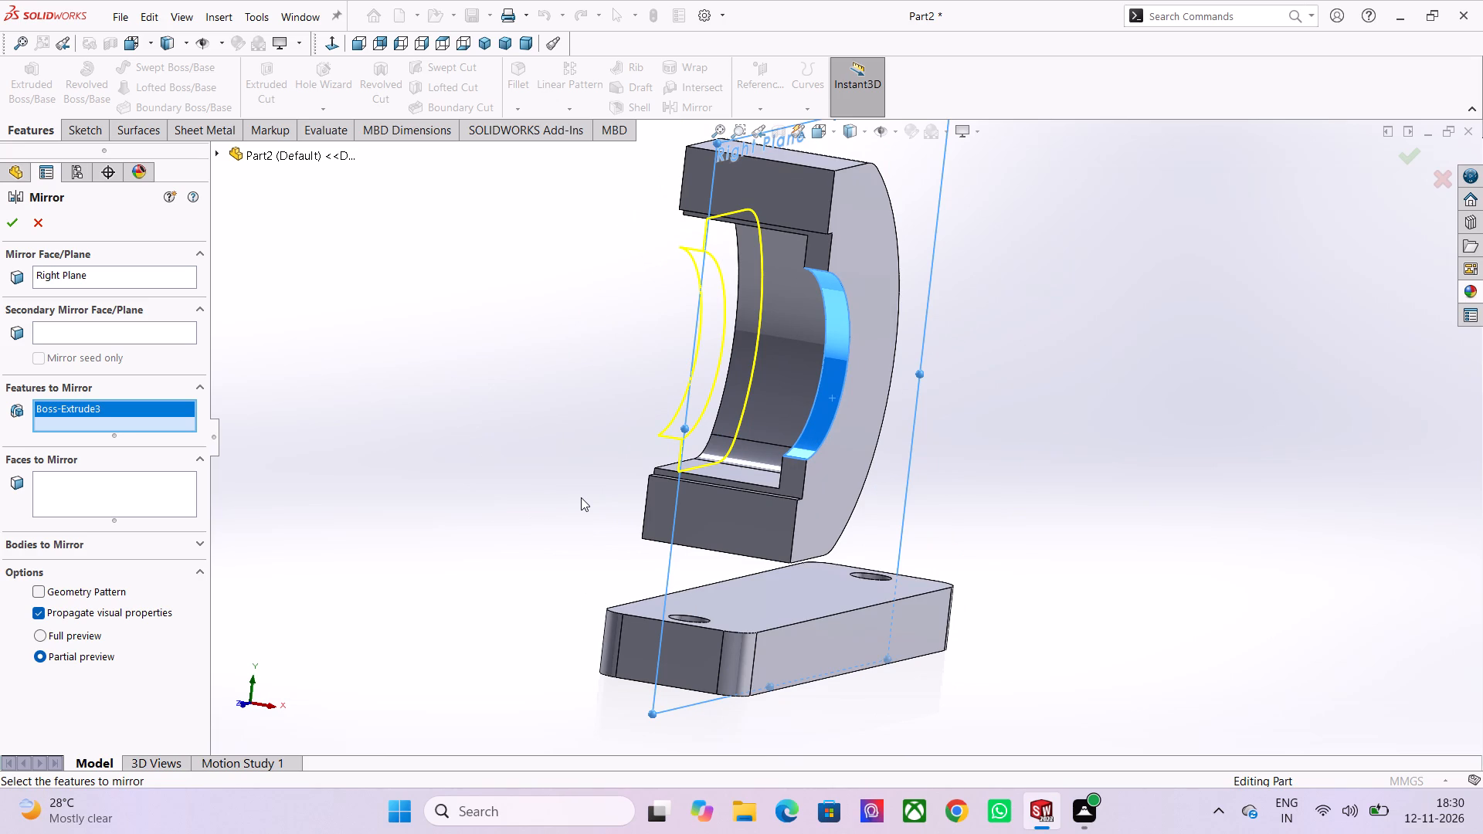
pyautogui.moveTo(575, 443); pyautogui.dragTo(581, 509, button='middle')
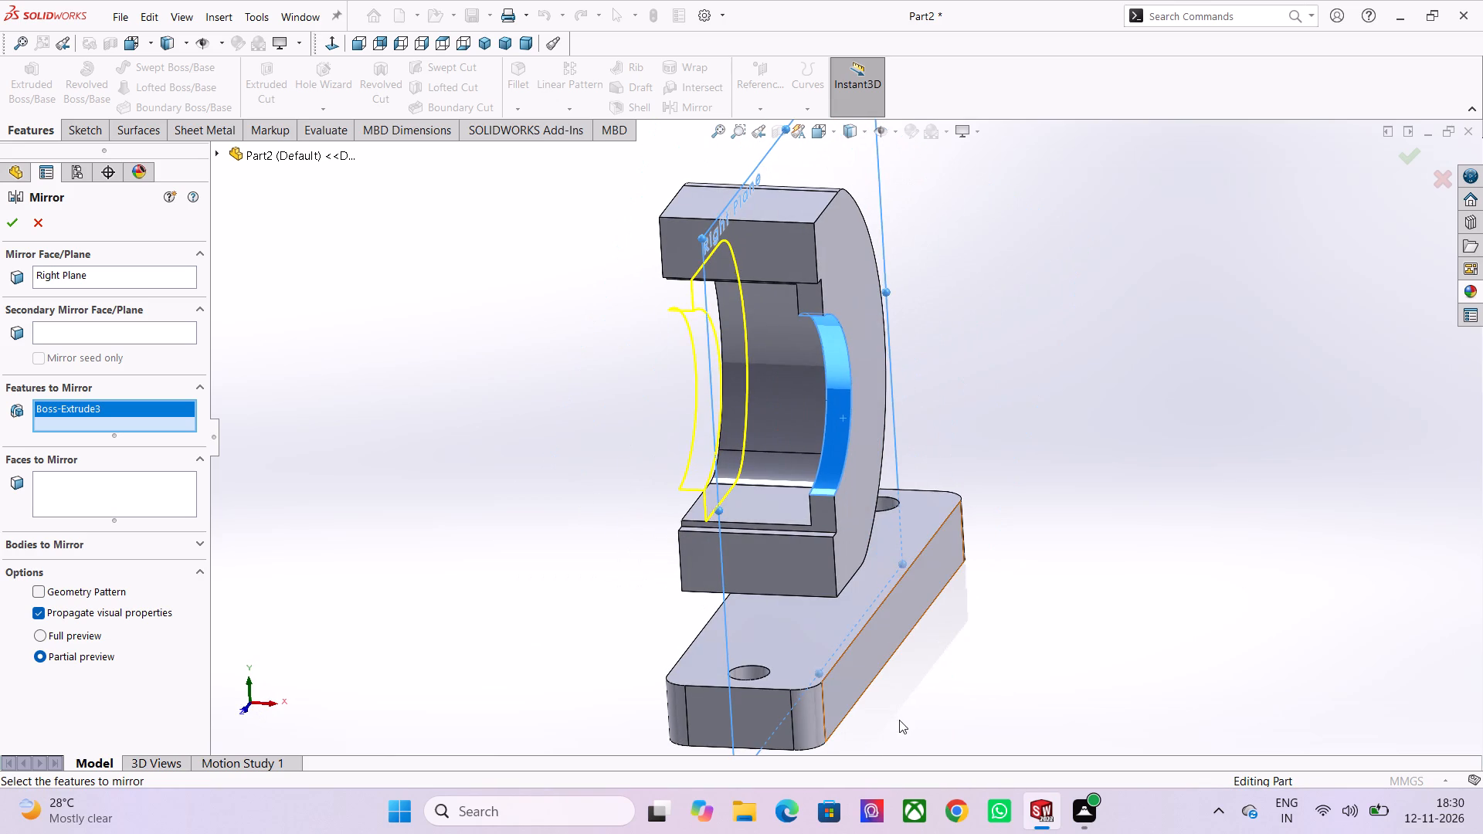
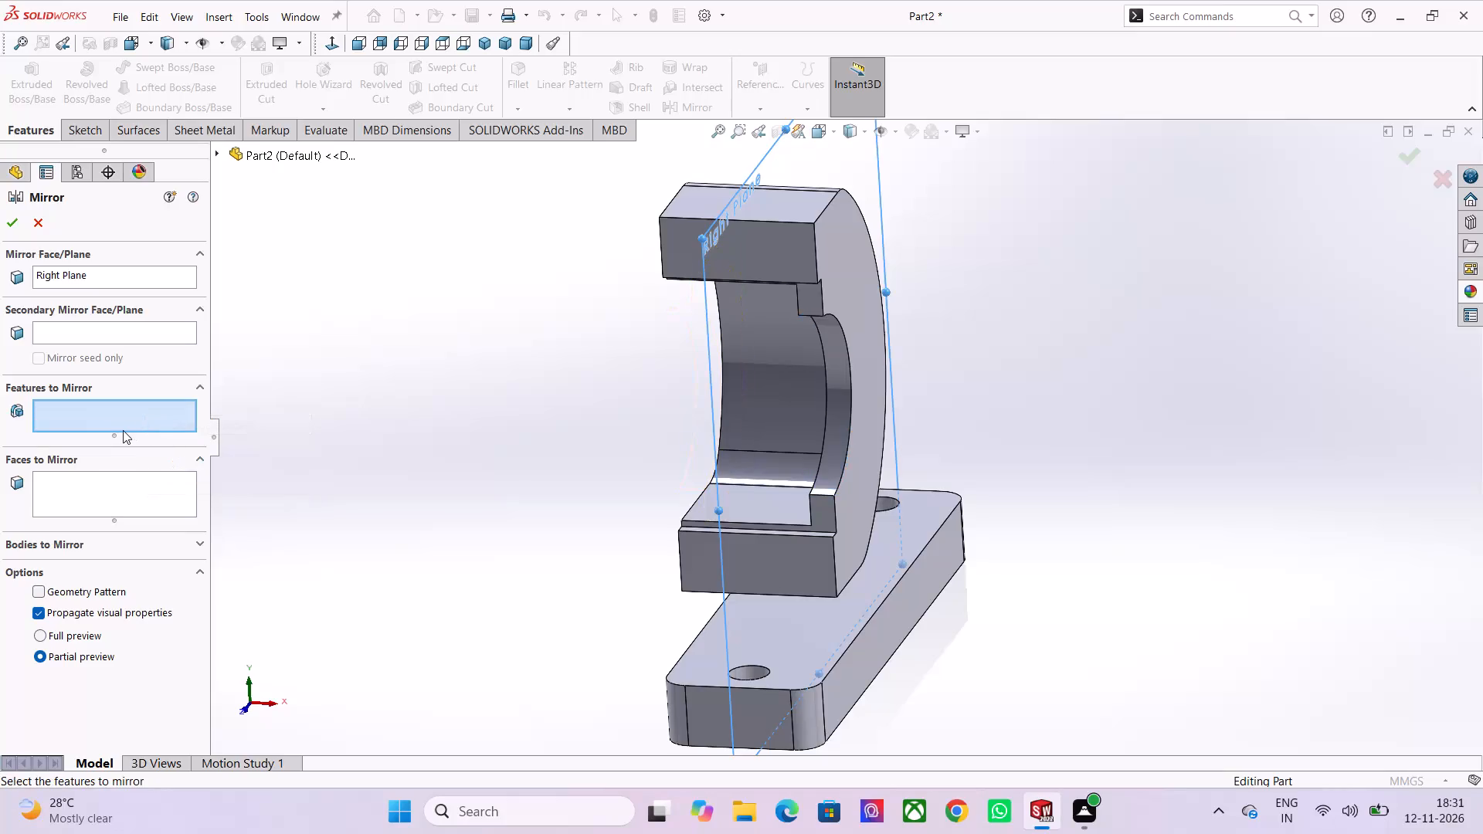
# Mirror the inner lip extrusion of the C-shaped body across the Right Plane.
pyautogui.click(86, 413)
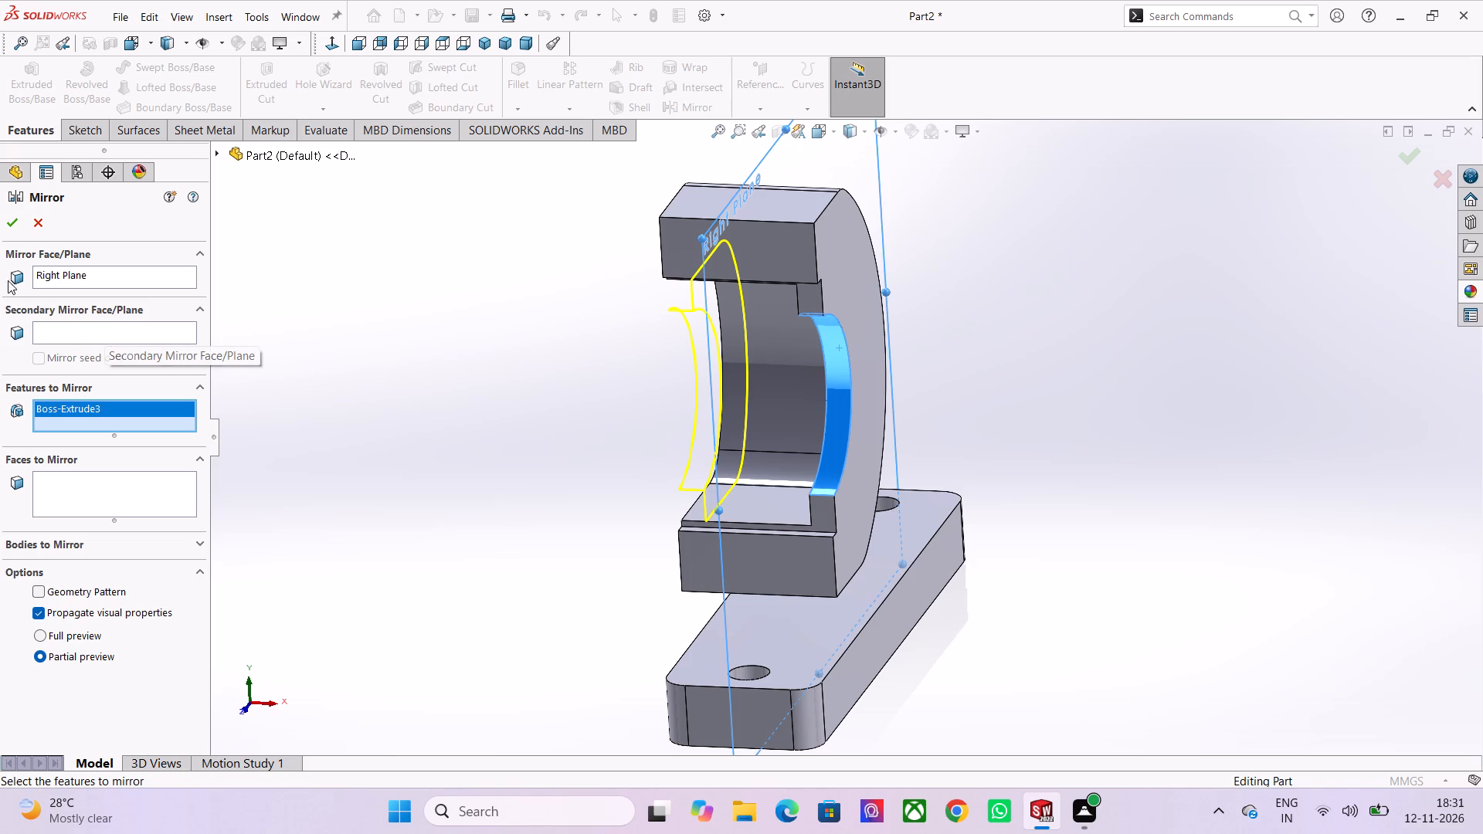
pyautogui.click(19, 228)
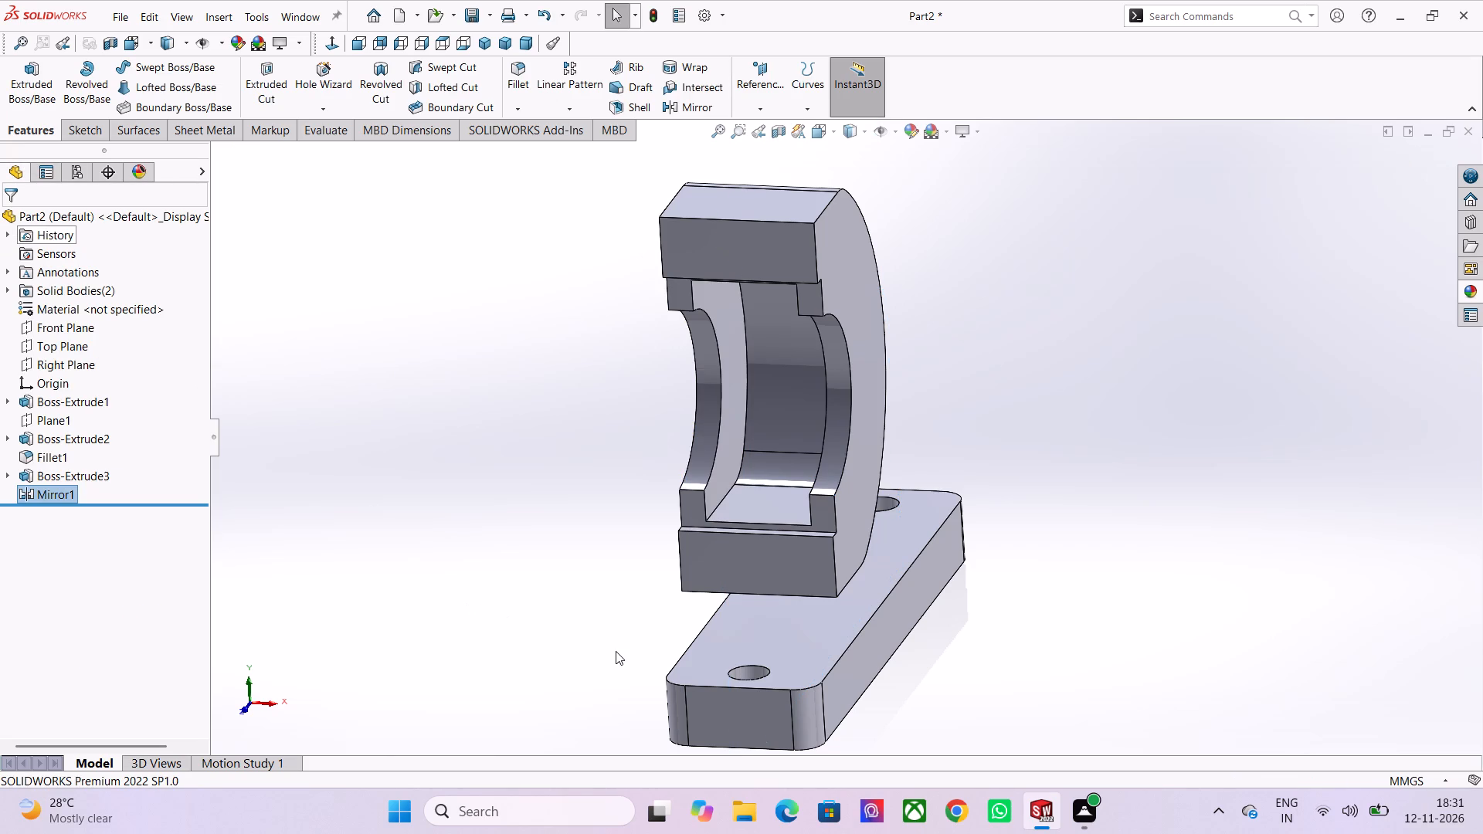
# Create a reference plane offset 47 mm from the C-shaped body's upper flat end face, flipped toward its curved back.
pyautogui.scroll(-2, 616, 651)
pyautogui.moveTo(877, 667); pyautogui.dragTo(864, 637, button='middle')
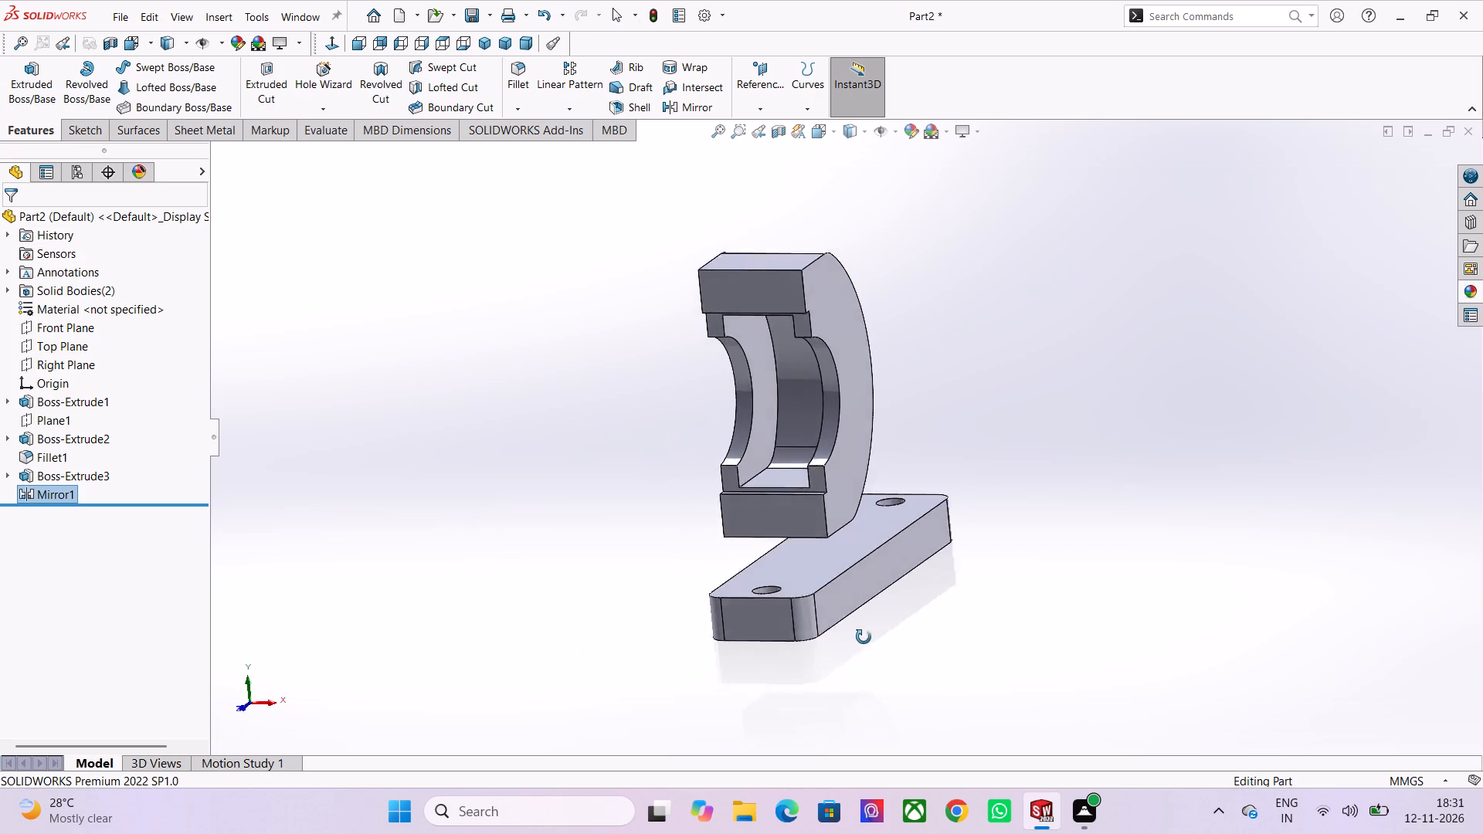
pyautogui.moveTo(864, 637); pyautogui.dragTo(716, 625, button='middle')
pyautogui.scroll(-1, 716, 625)
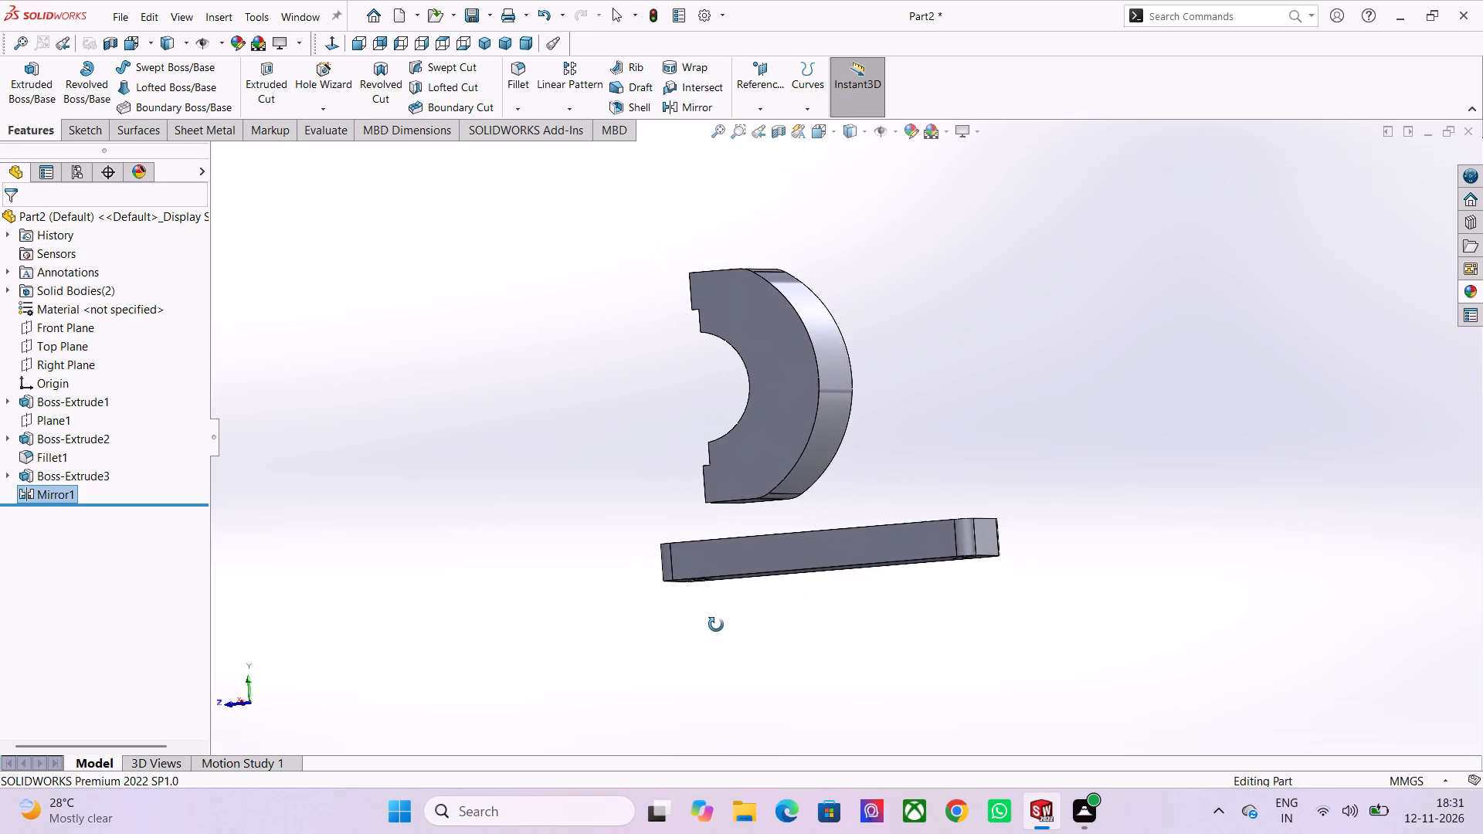
pyautogui.moveTo(716, 625); pyautogui.dragTo(744, 639, button='middle')
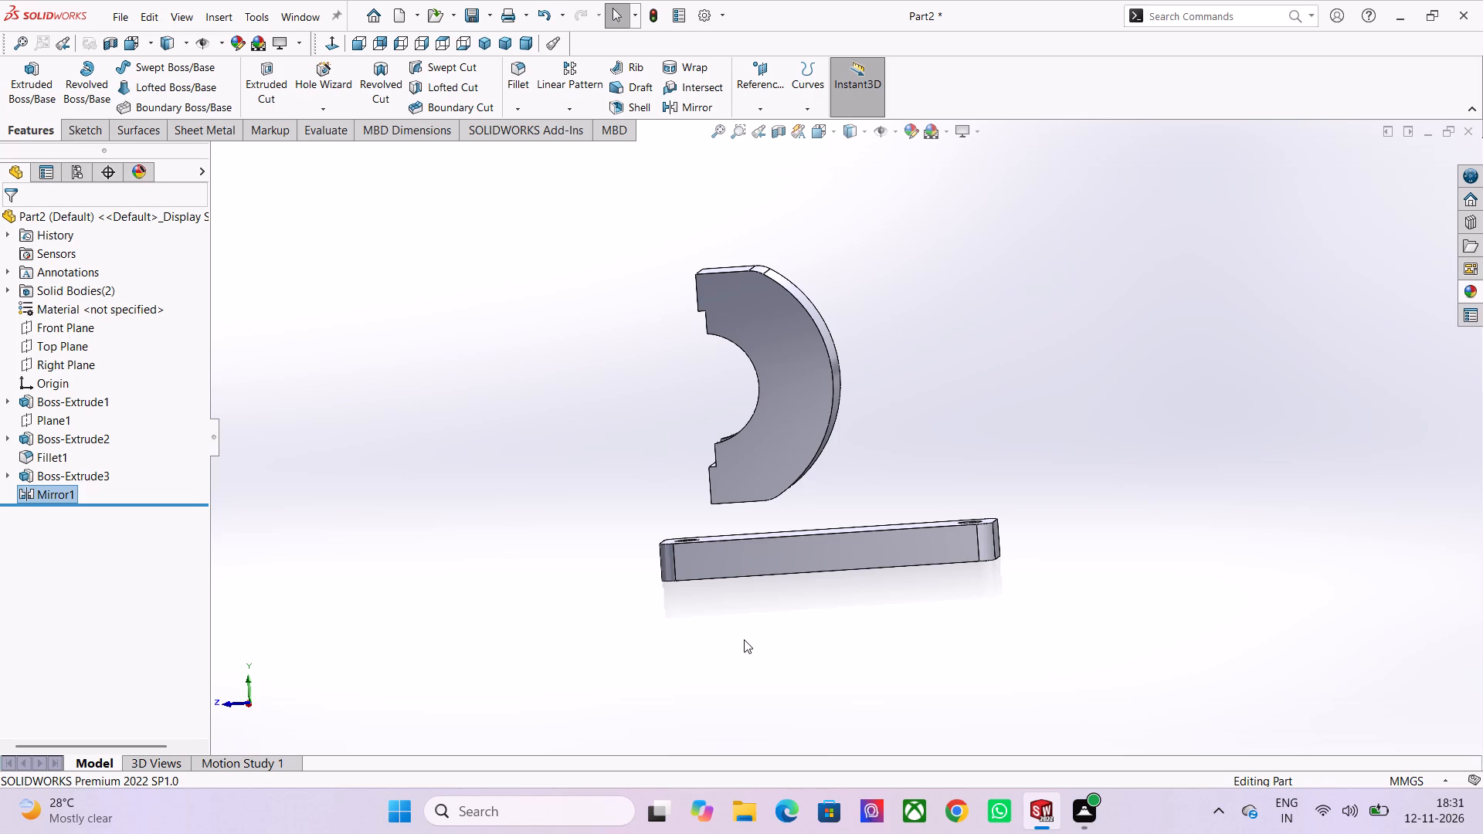
pyautogui.moveTo(857, 448); pyautogui.dragTo(936, 491, button='middle')
pyautogui.moveTo(936, 491); pyautogui.dragTo(967, 506, button='middle')
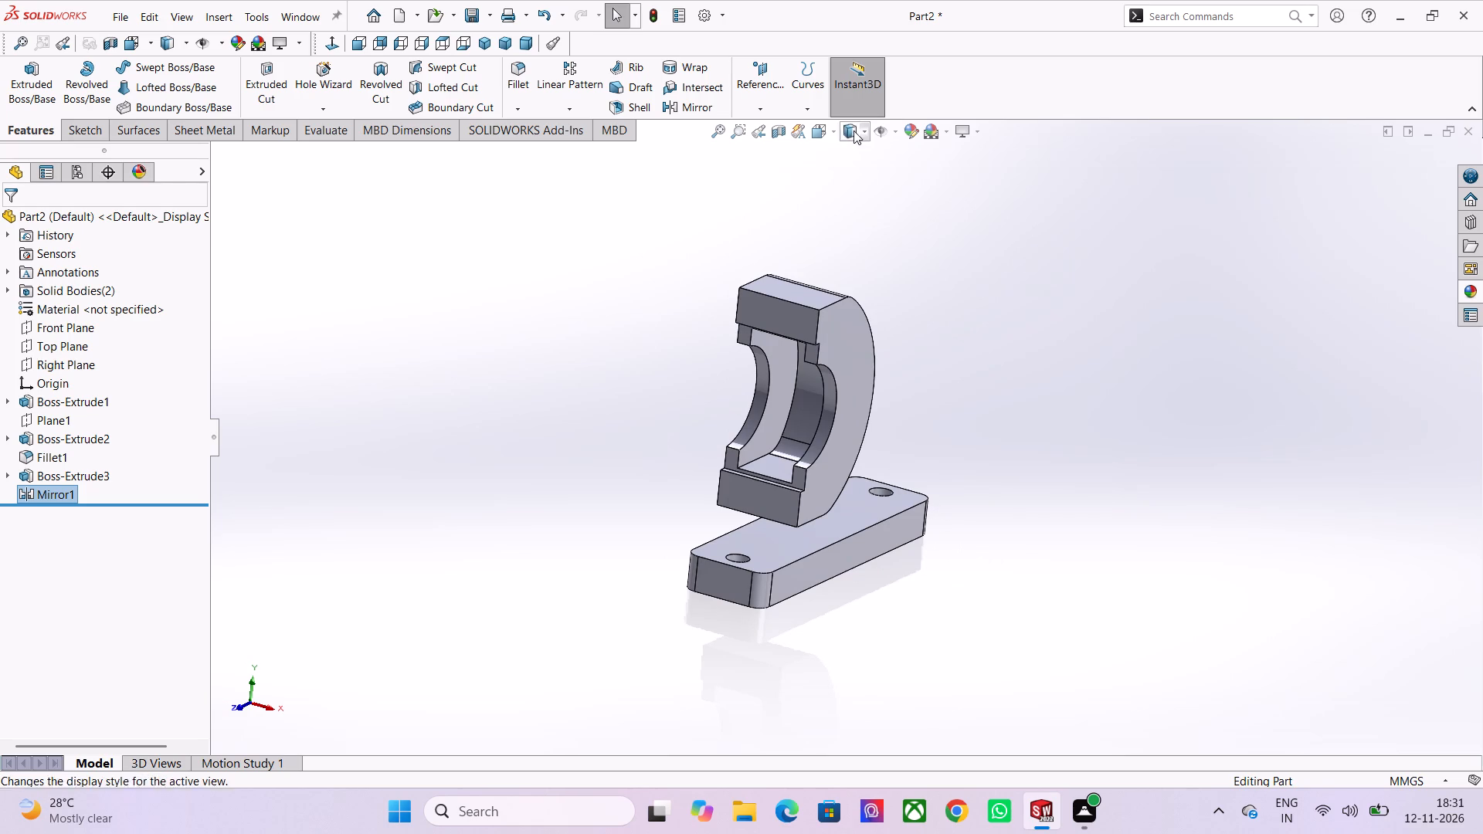
pyautogui.click(773, 117)
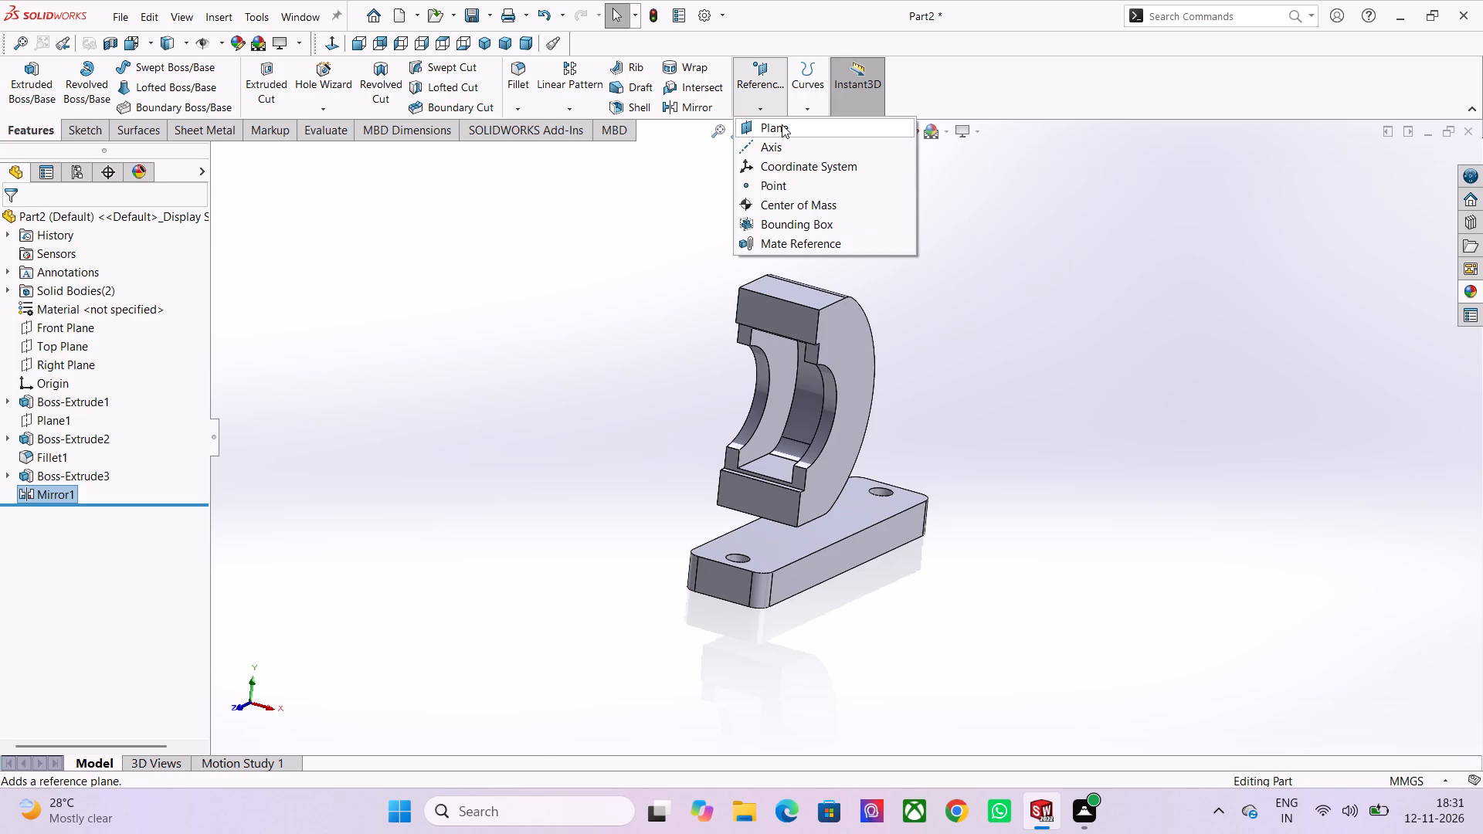
pyautogui.click(782, 124)
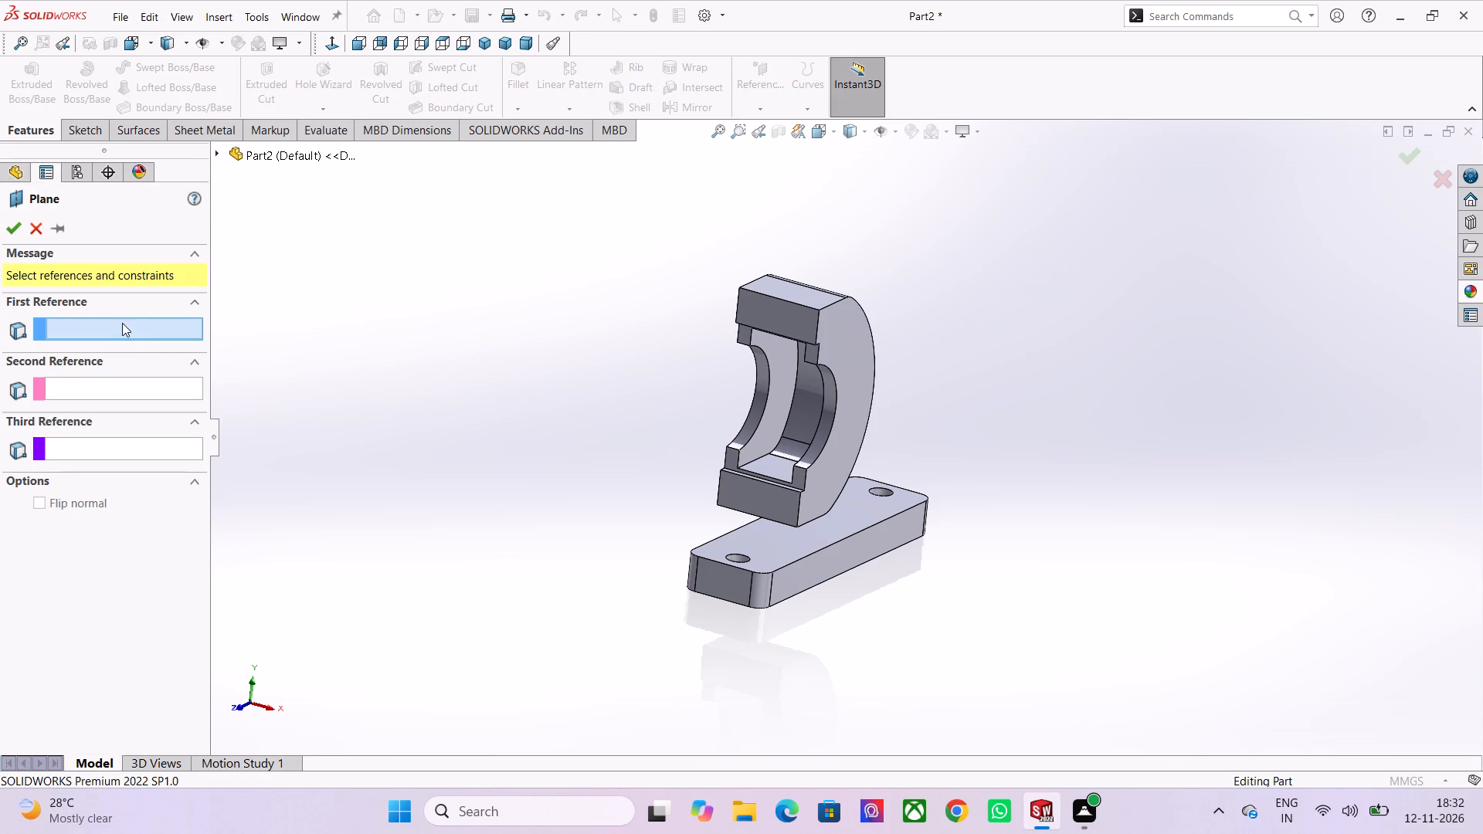
pyautogui.click(219, 153)
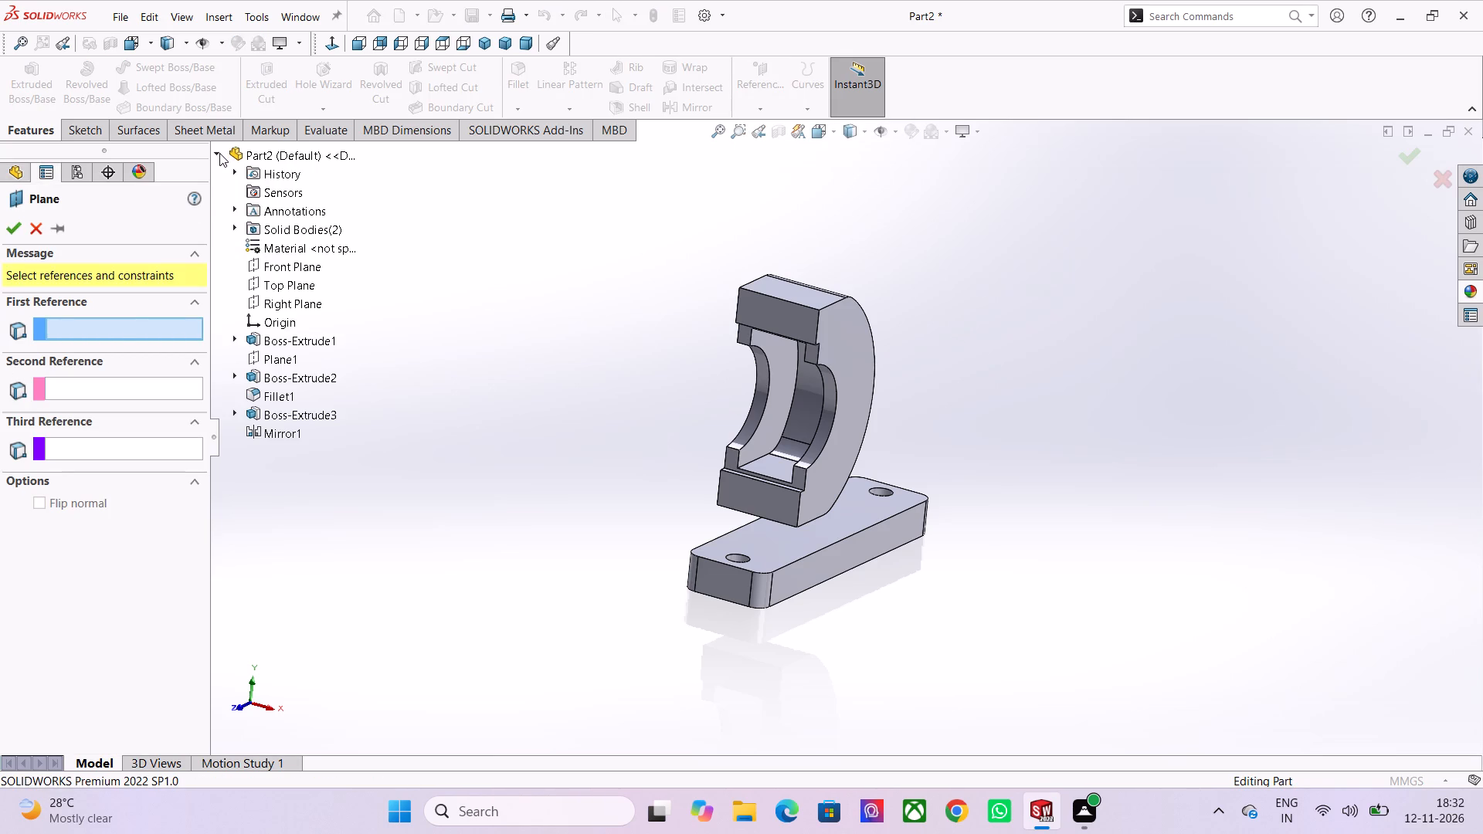
pyautogui.click(770, 310)
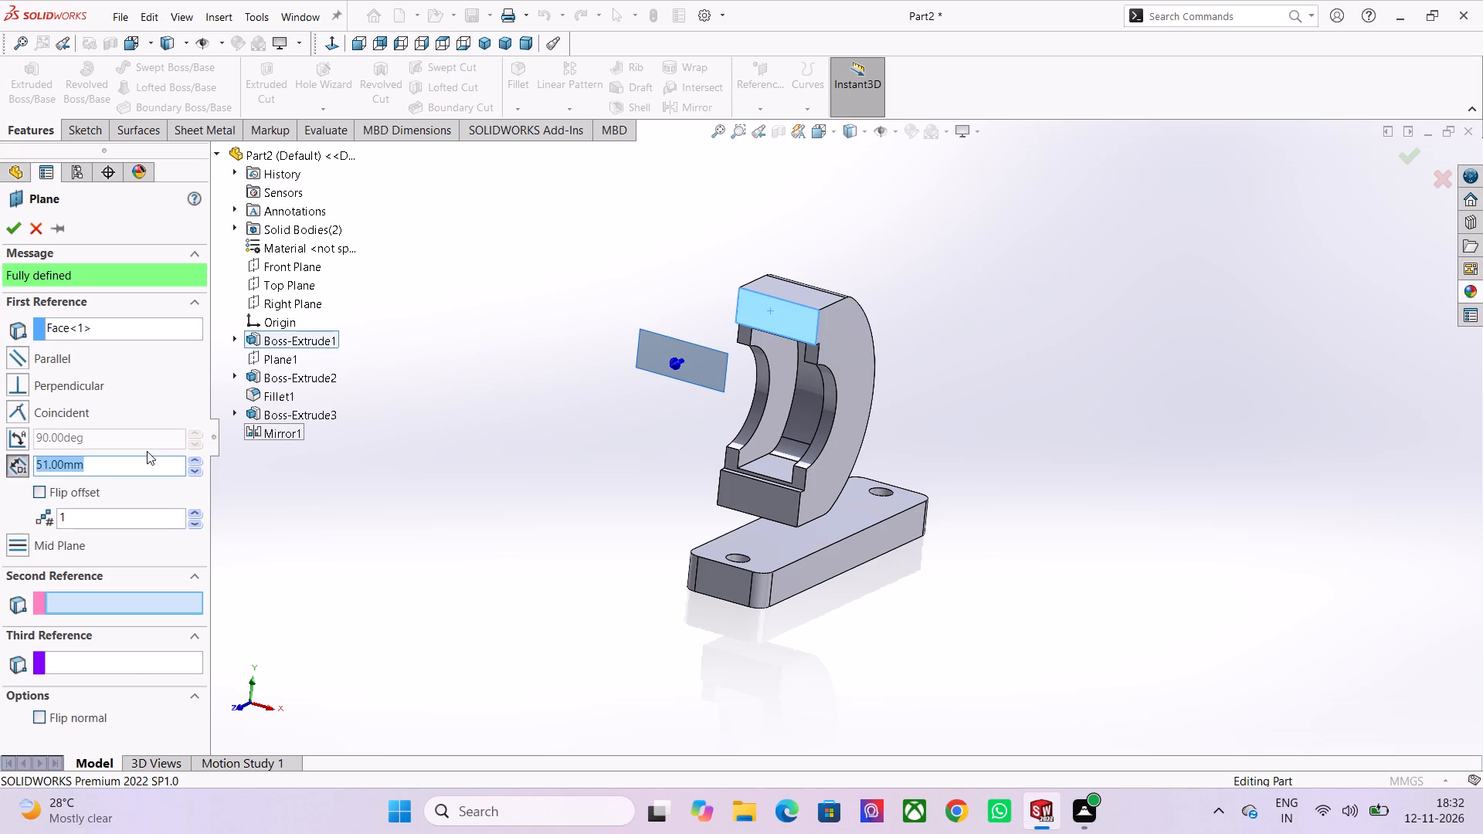
pyautogui.write('47')
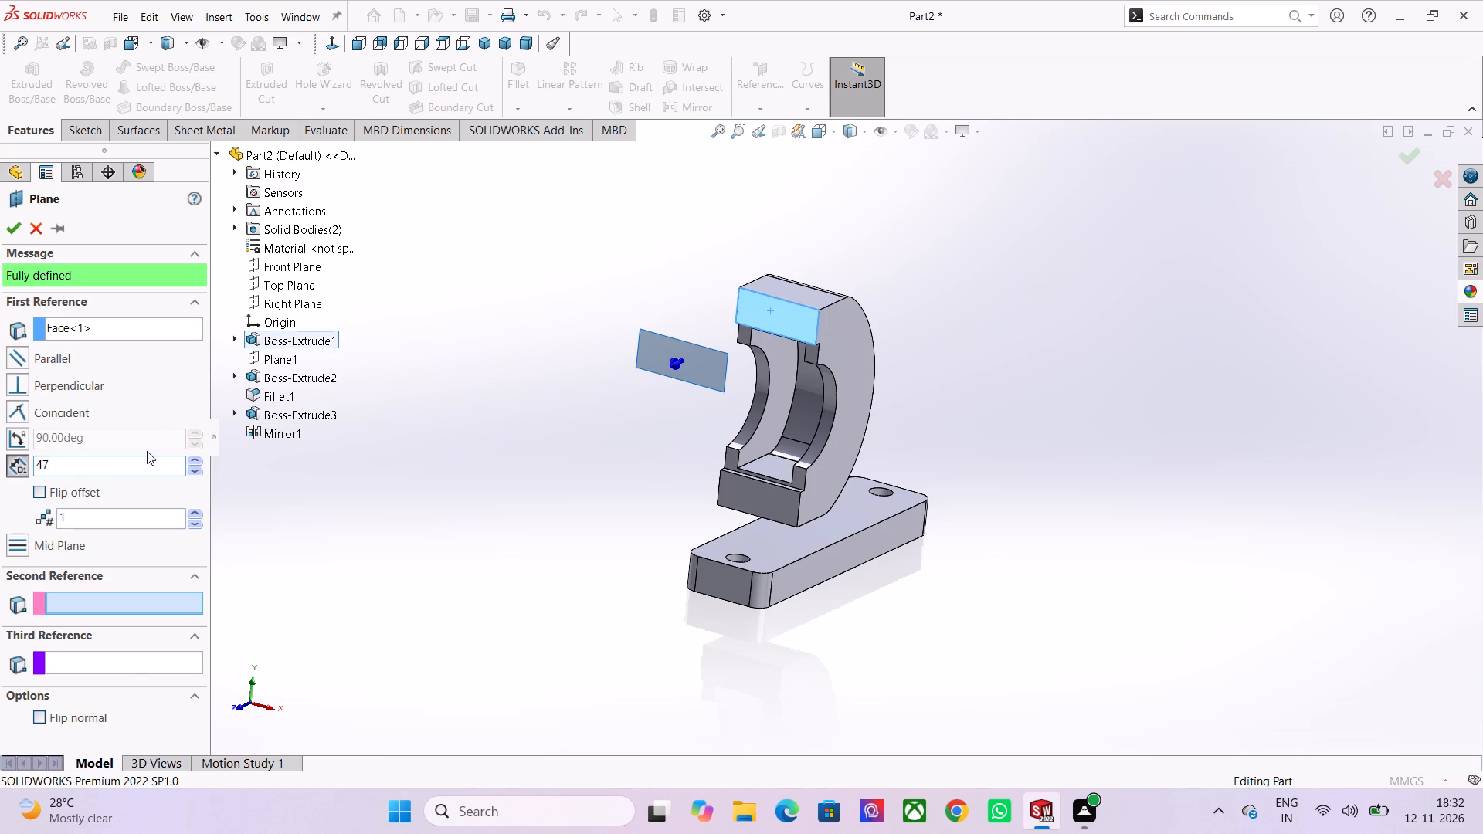
pyautogui.click(66, 490)
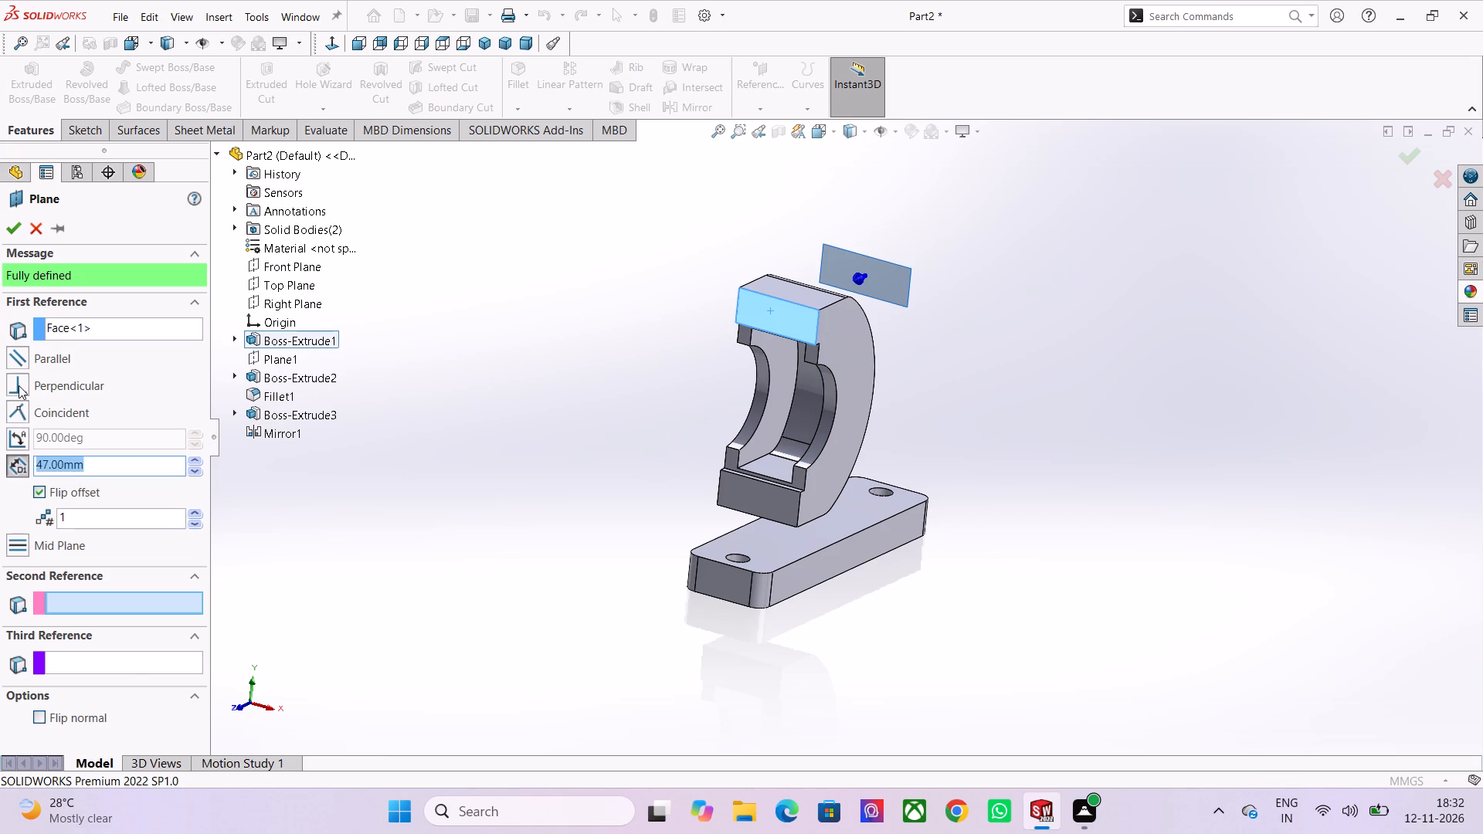
pyautogui.click(23, 227)
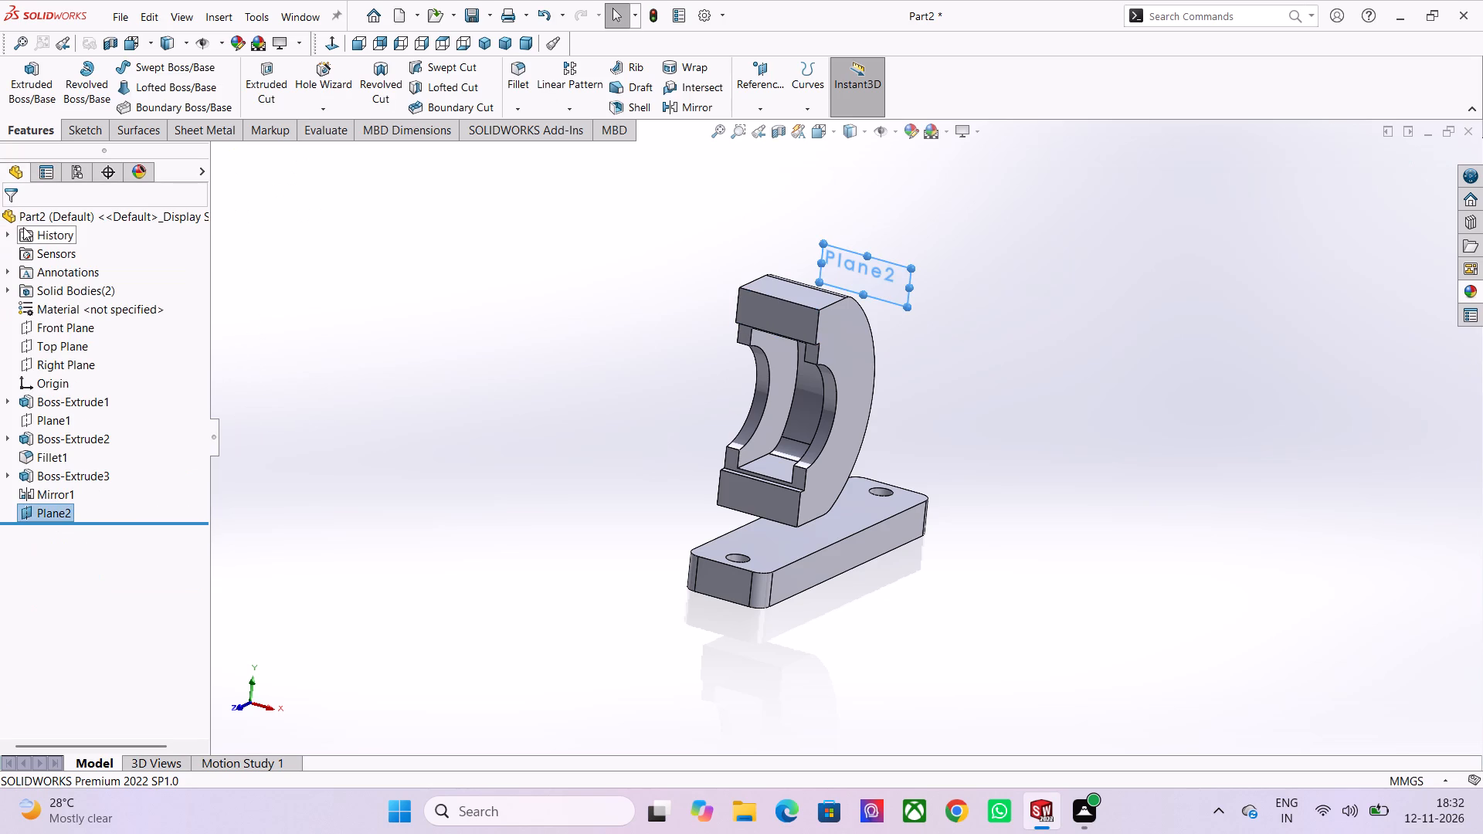
# Sketch a circle of about 9 mm radius centred on the origin on the new offset plane.
pyautogui.click(88, 478)
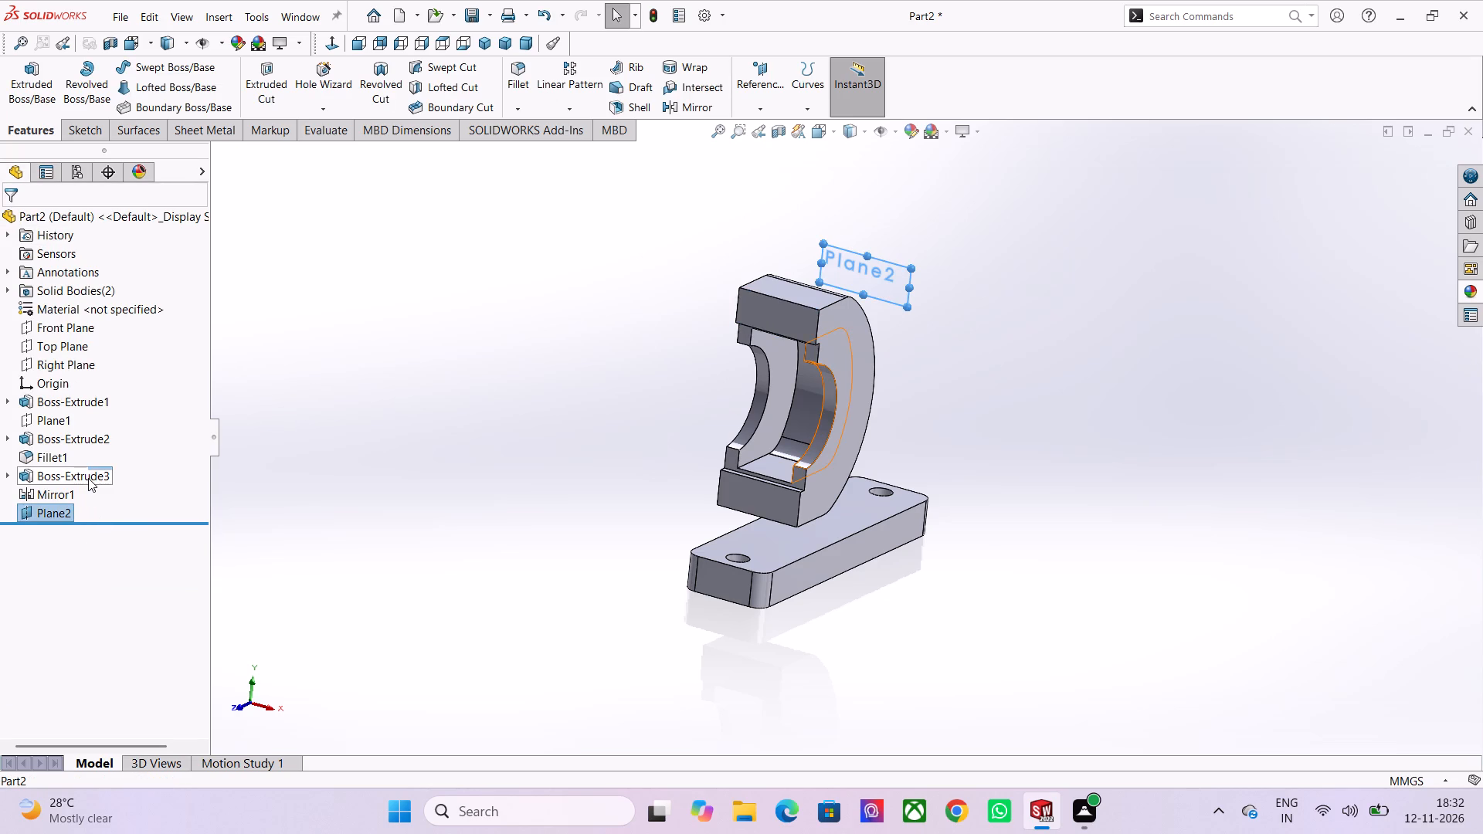
pyautogui.click(61, 507)
pyautogui.click(73, 483)
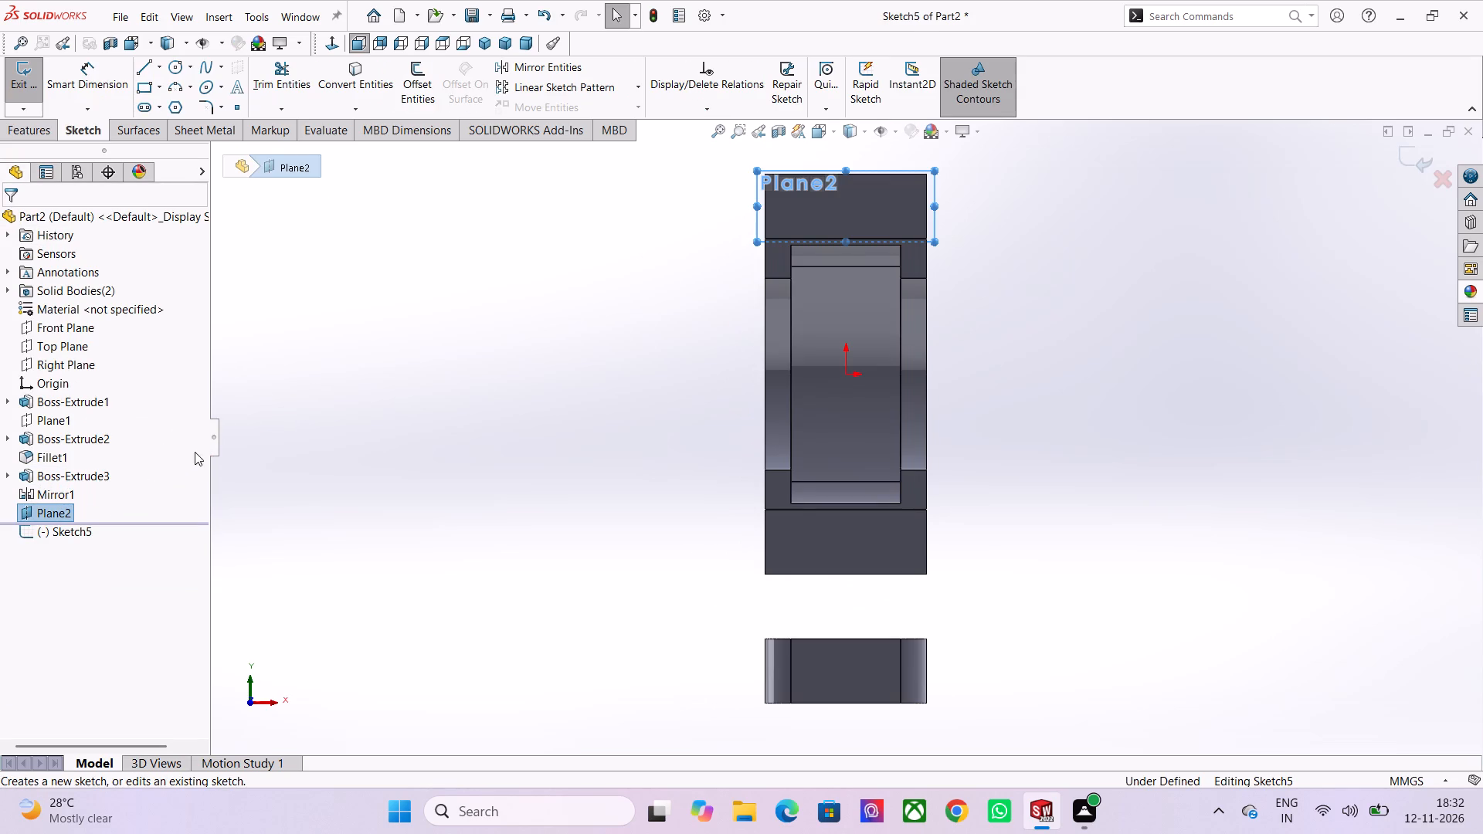
pyautogui.click(183, 67)
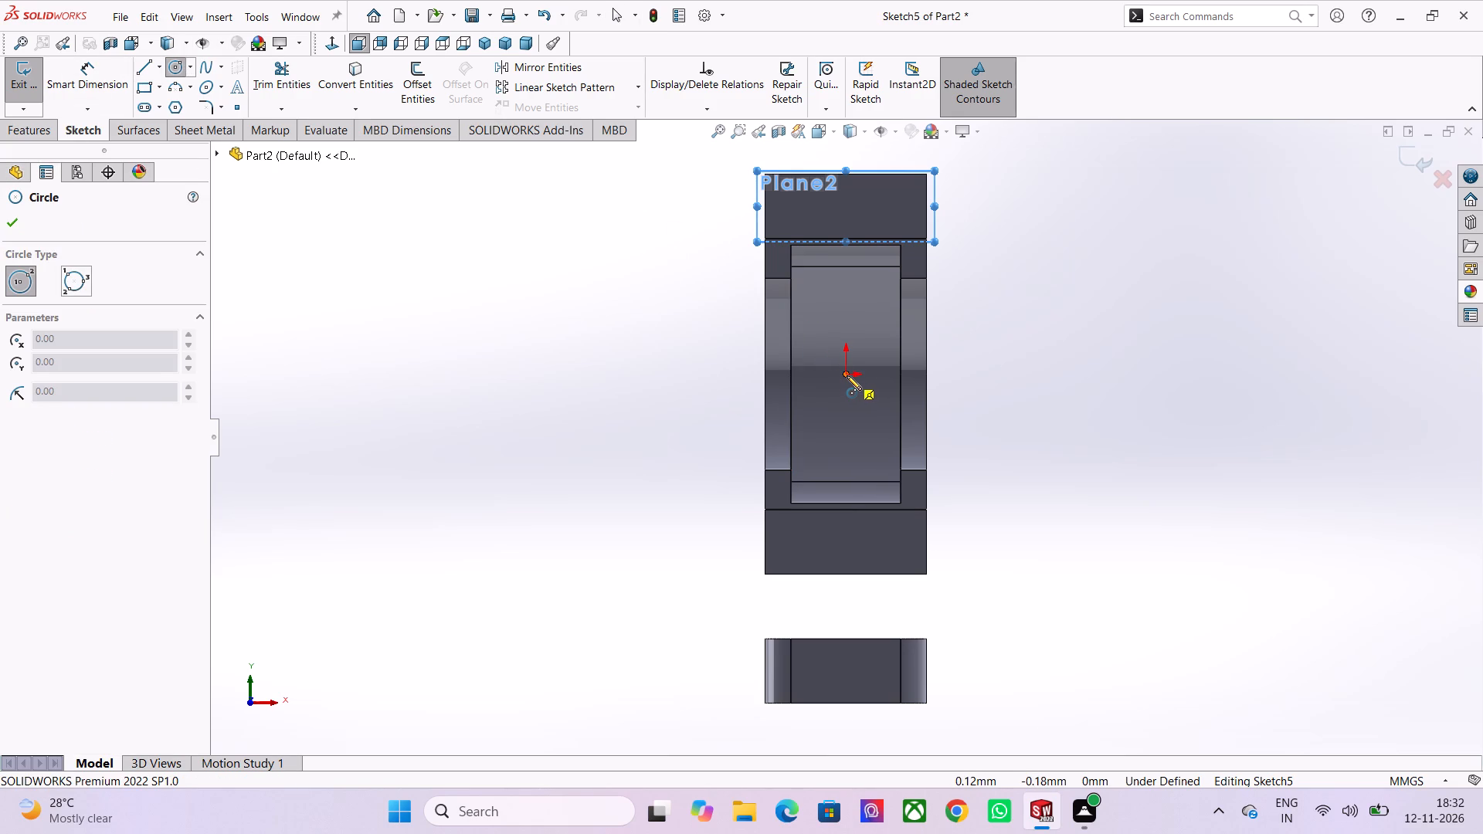
pyautogui.click(847, 375)
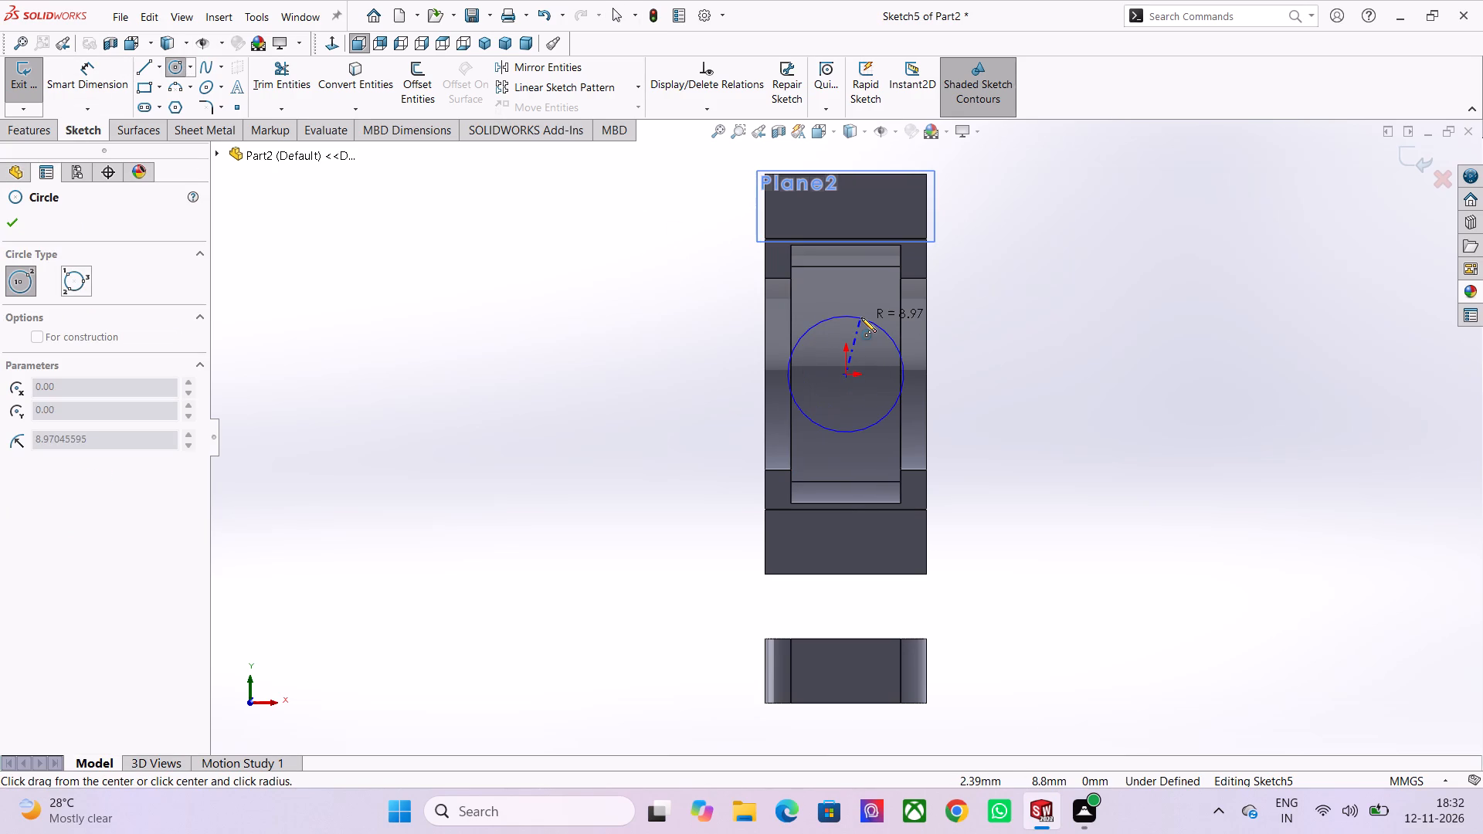
pyautogui.click(859, 317)
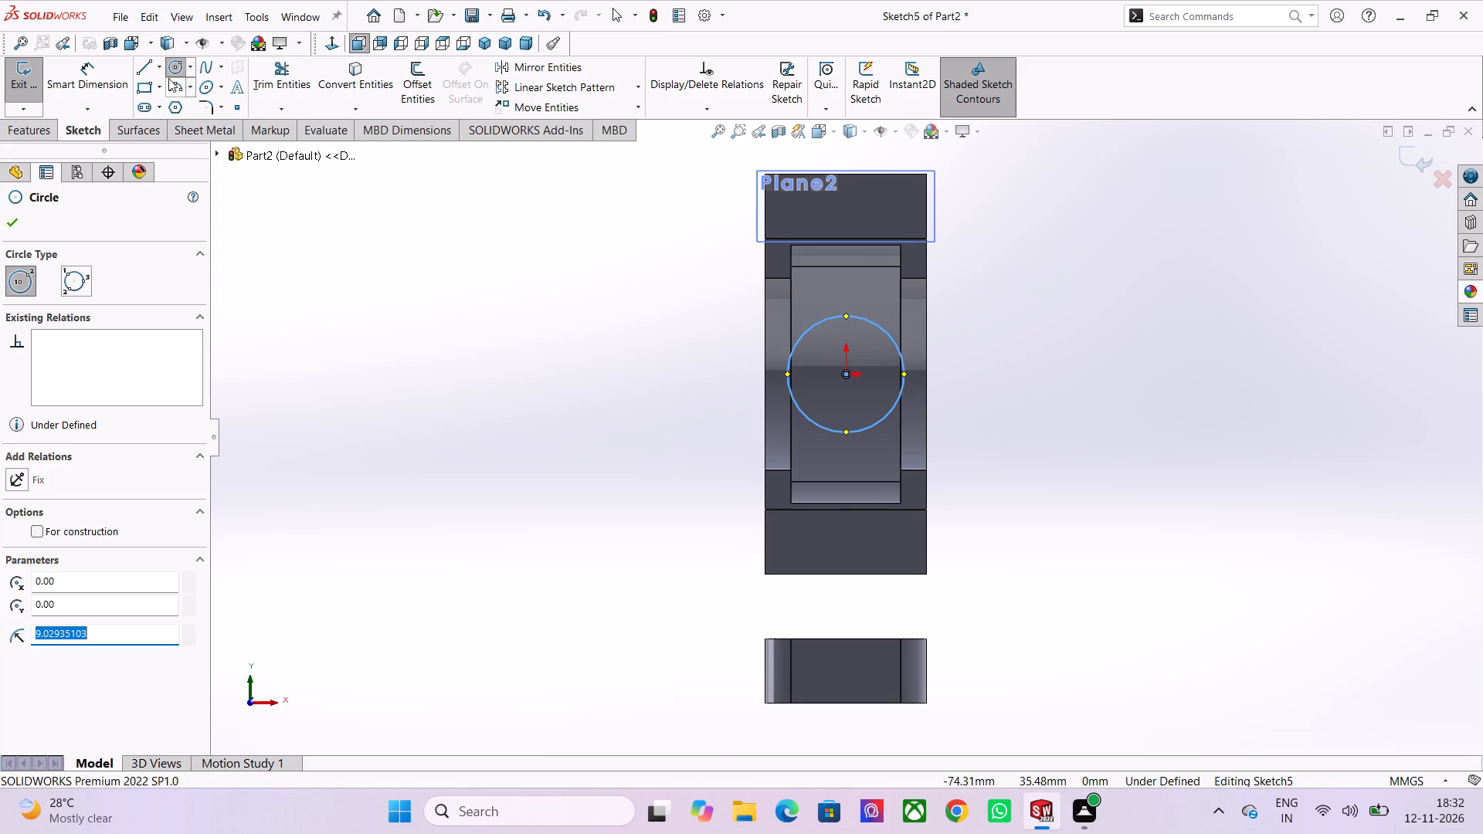
# Dimension the circle's diameter as 15 mm.
pyautogui.click(106, 83)
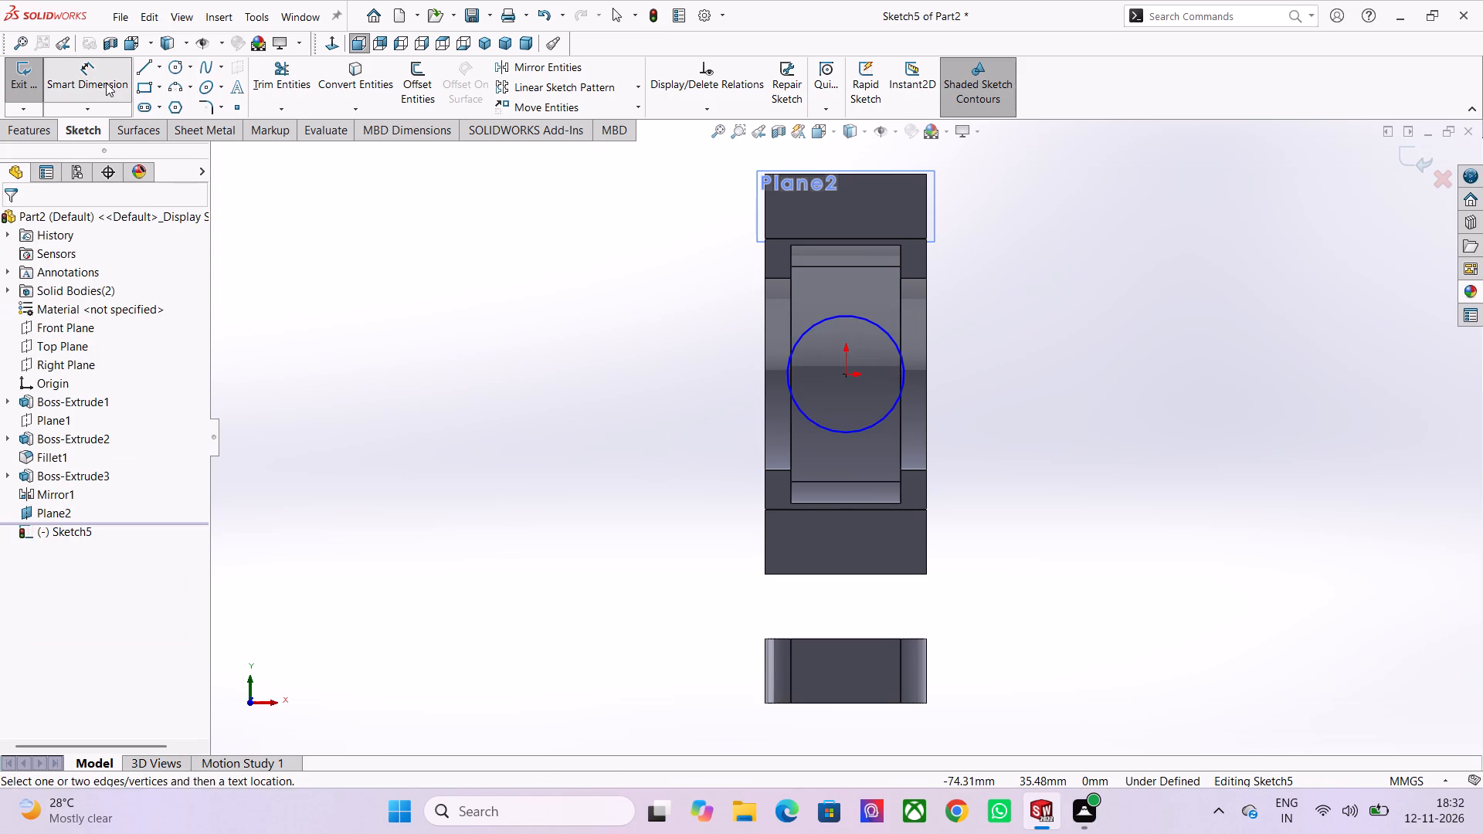
pyautogui.click(847, 313)
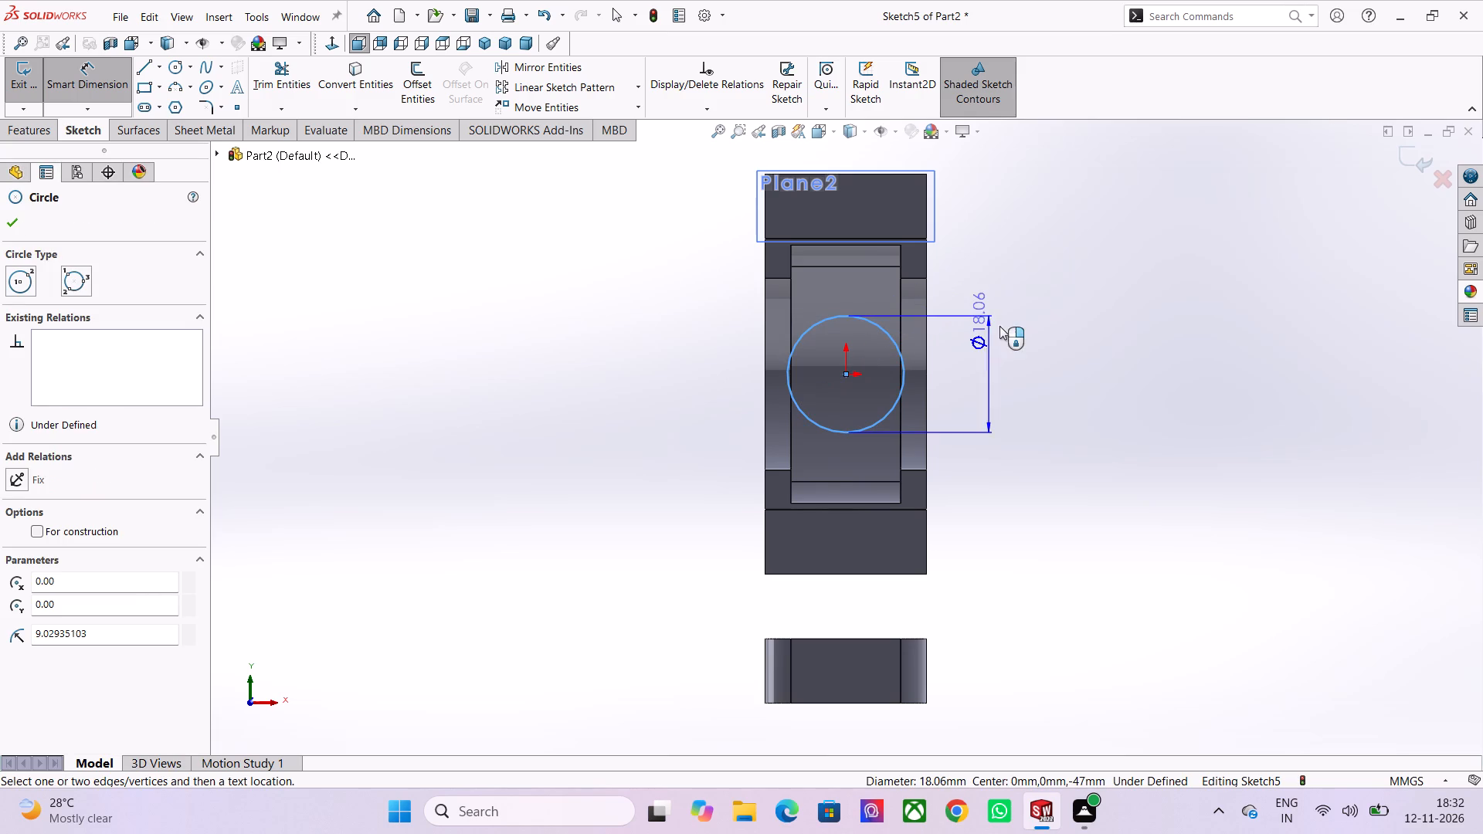
pyautogui.click(1006, 327)
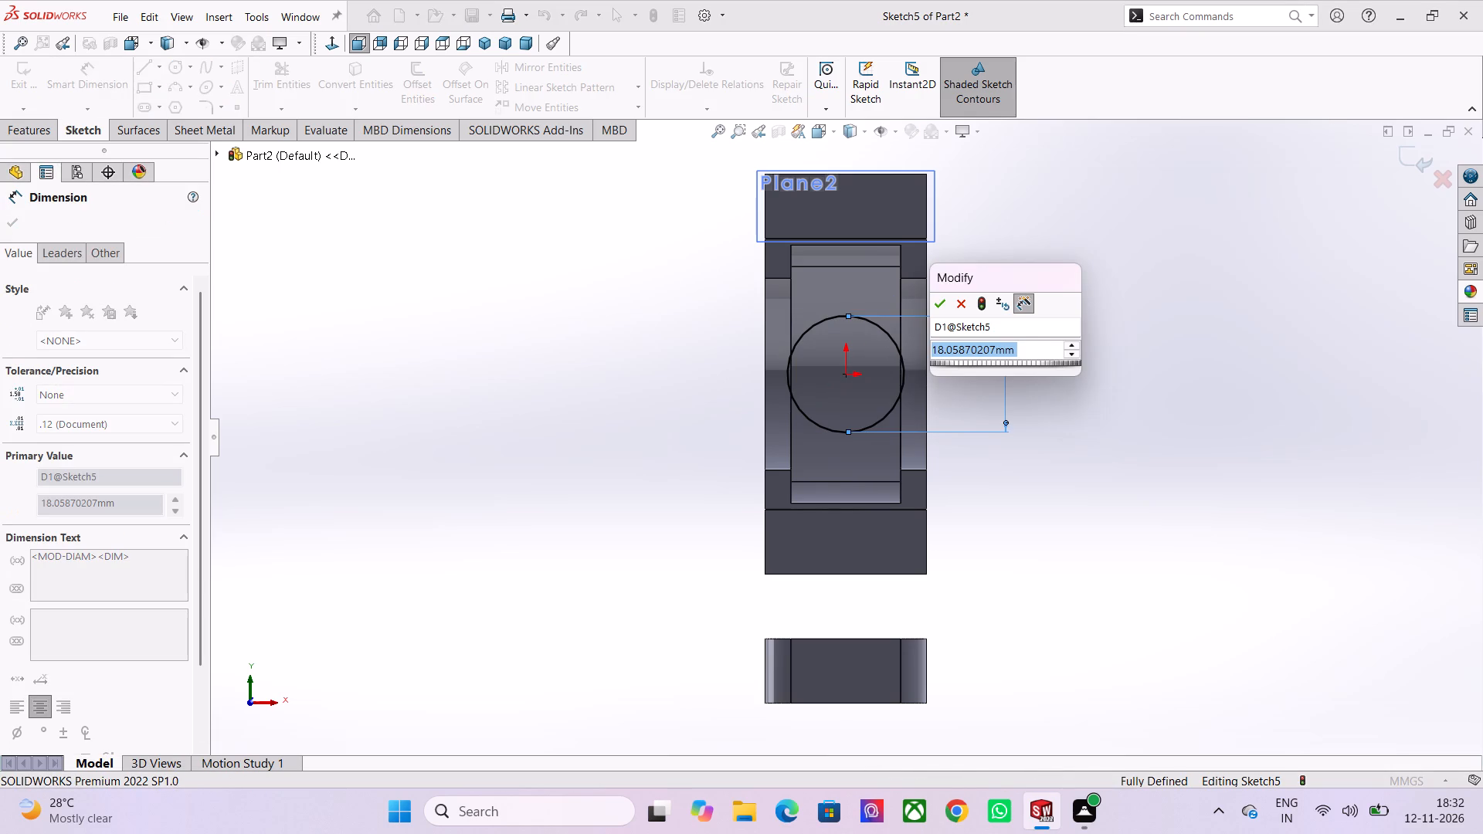
pyautogui.write('15')
pyautogui.press('Return')
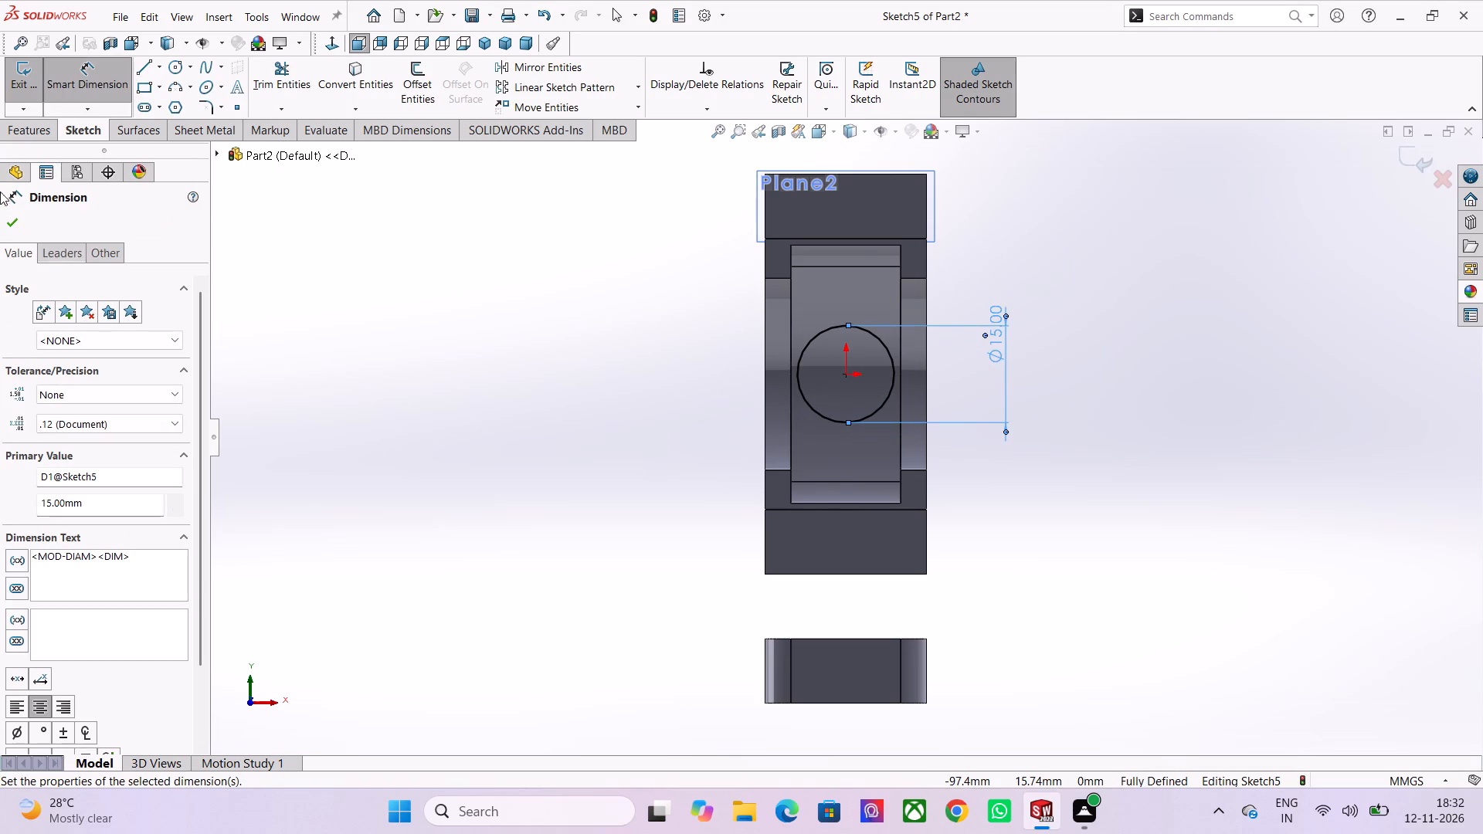
# Extrude the 15 mm circle with the Up To Next end condition to the C-shaped body's curved back, merging the result.
pyautogui.click(31, 80)
pyautogui.click(31, 80)
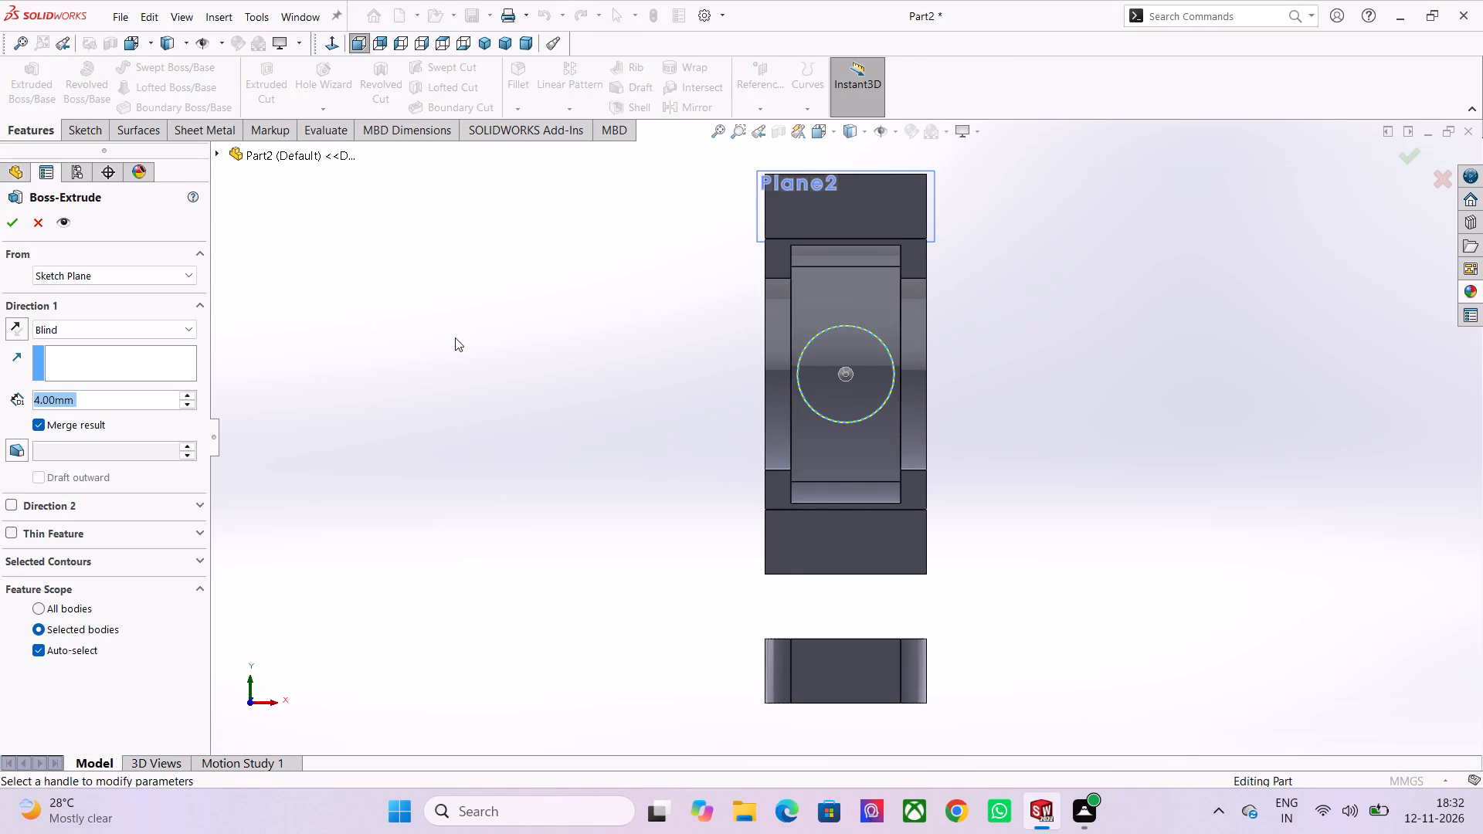
pyautogui.scroll(-1, 936, 461)
pyautogui.moveTo(687, 365); pyautogui.dragTo(855, 419, button='middle')
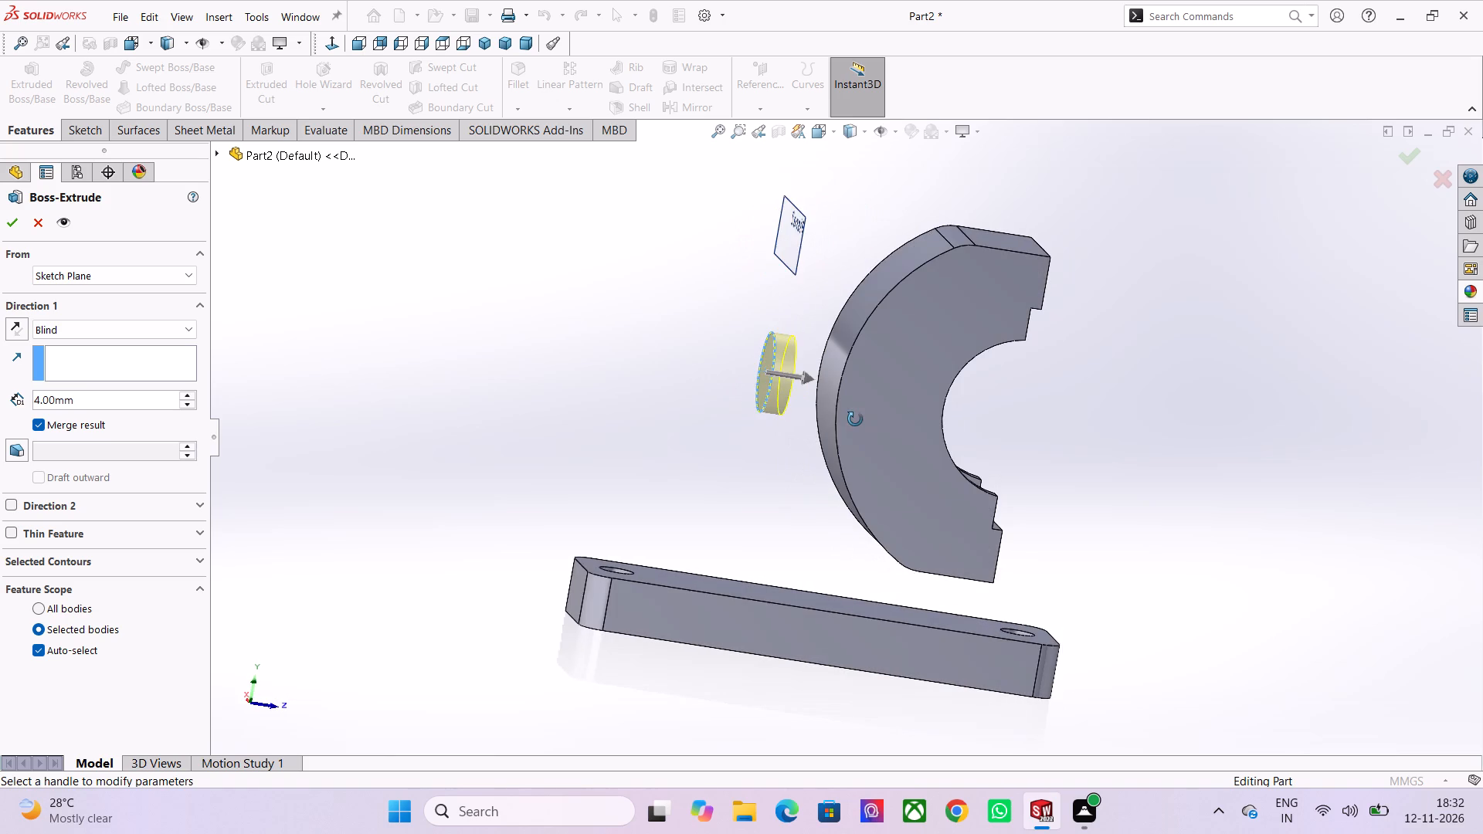
pyautogui.moveTo(855, 419); pyautogui.dragTo(850, 442, button='middle')
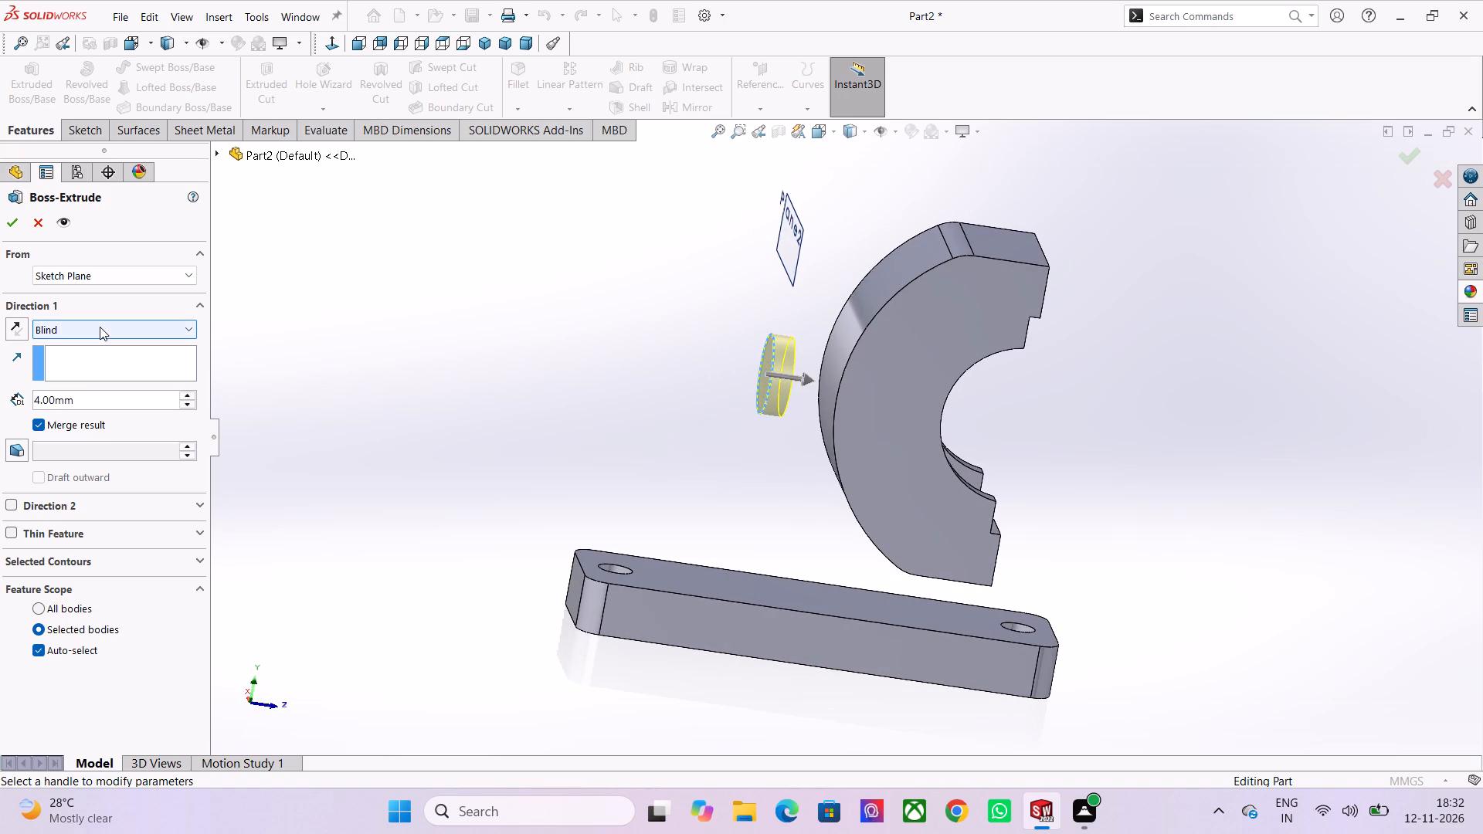
pyautogui.click(100, 327)
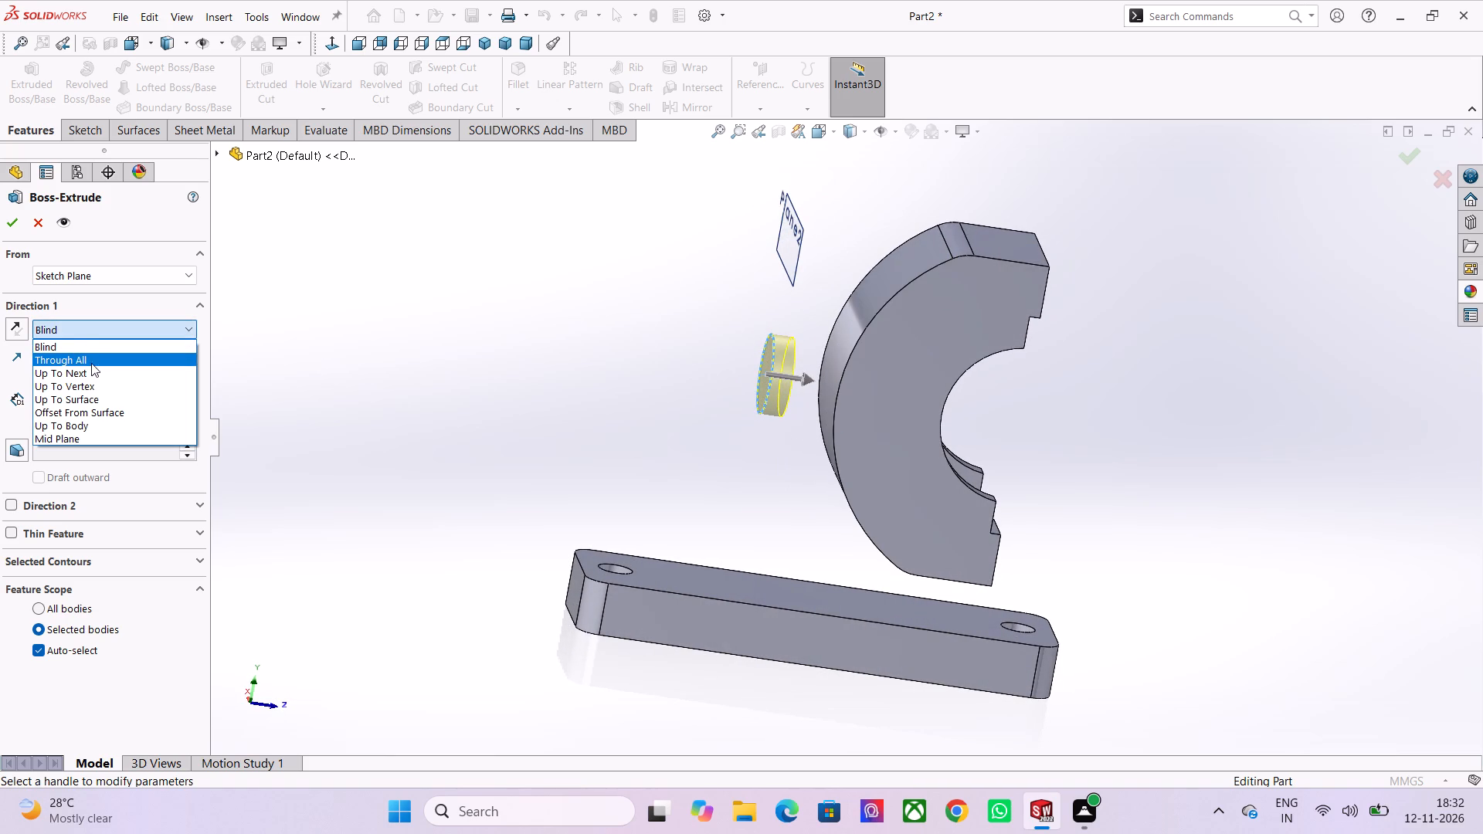
pyautogui.click(95, 367)
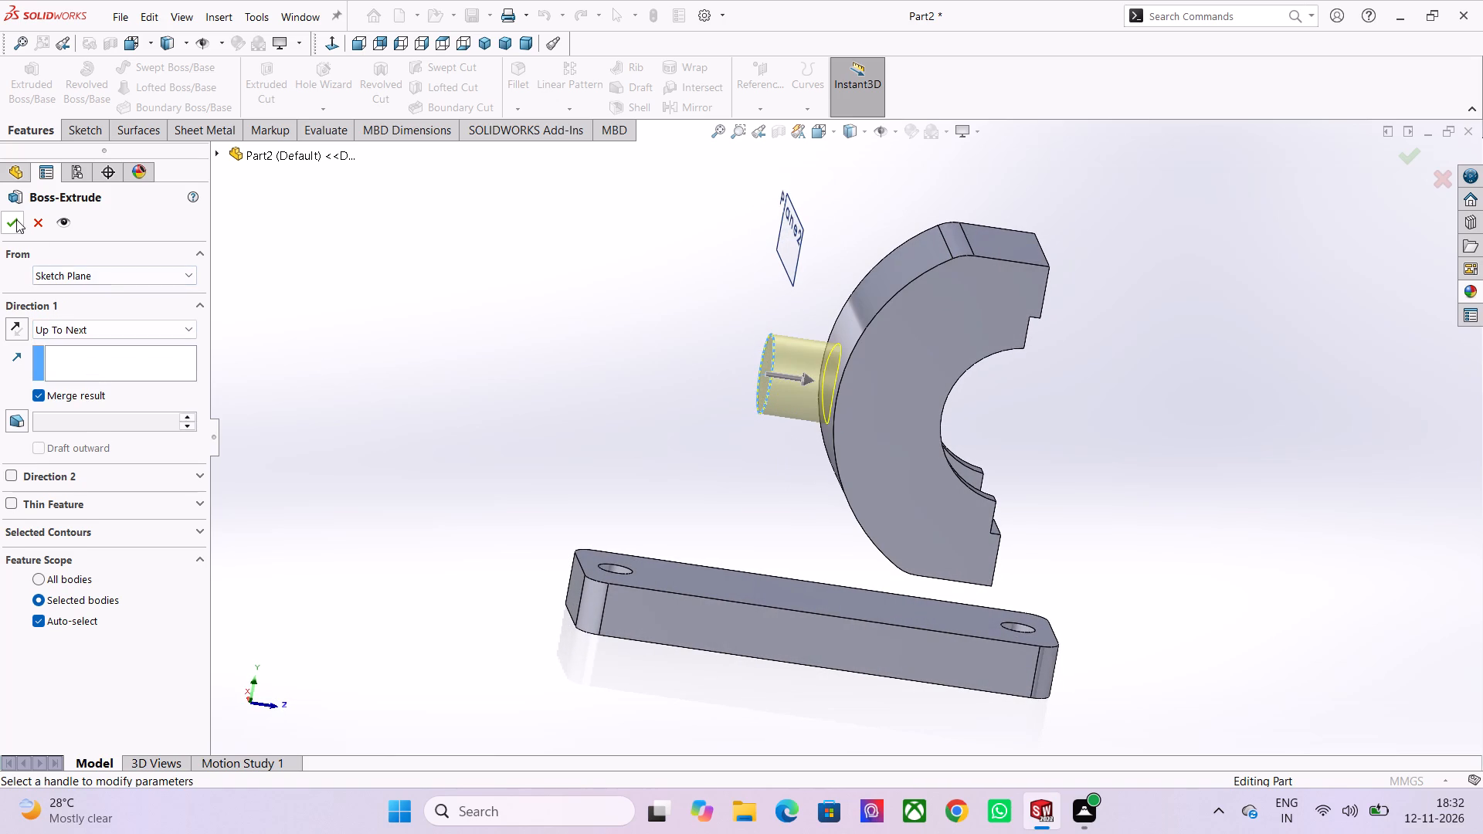
pyautogui.click(16, 219)
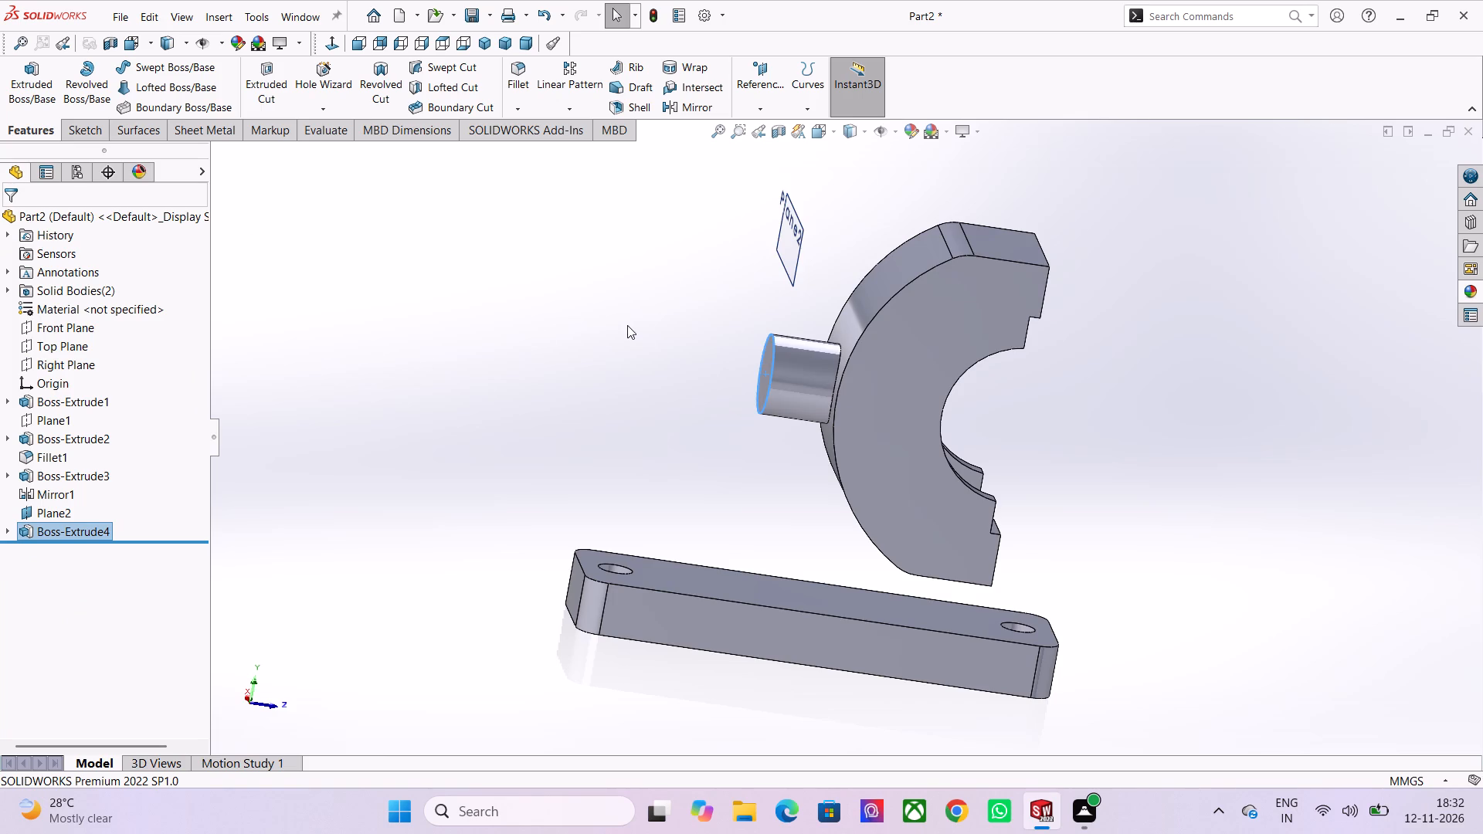
# On the Right Plane, sketch lines from the C-body's bottom: 10 mm down, about 61 mm along the base, 47 mm slanting up, 5.5 mm to its back.
pyautogui.moveTo(637, 325); pyautogui.dragTo(911, 466, button='middle')
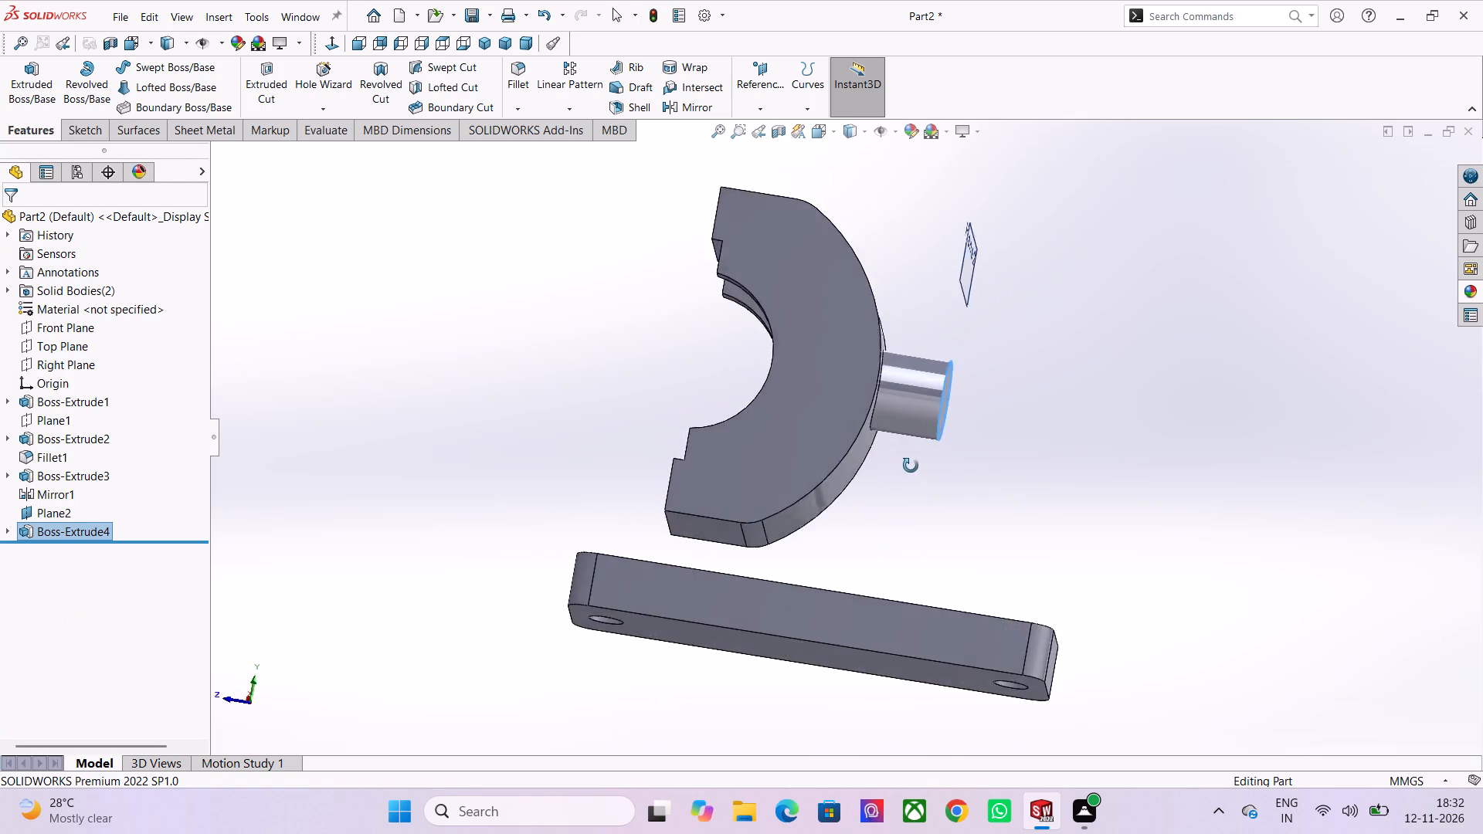
pyautogui.moveTo(911, 466); pyautogui.dragTo(922, 538, button='middle')
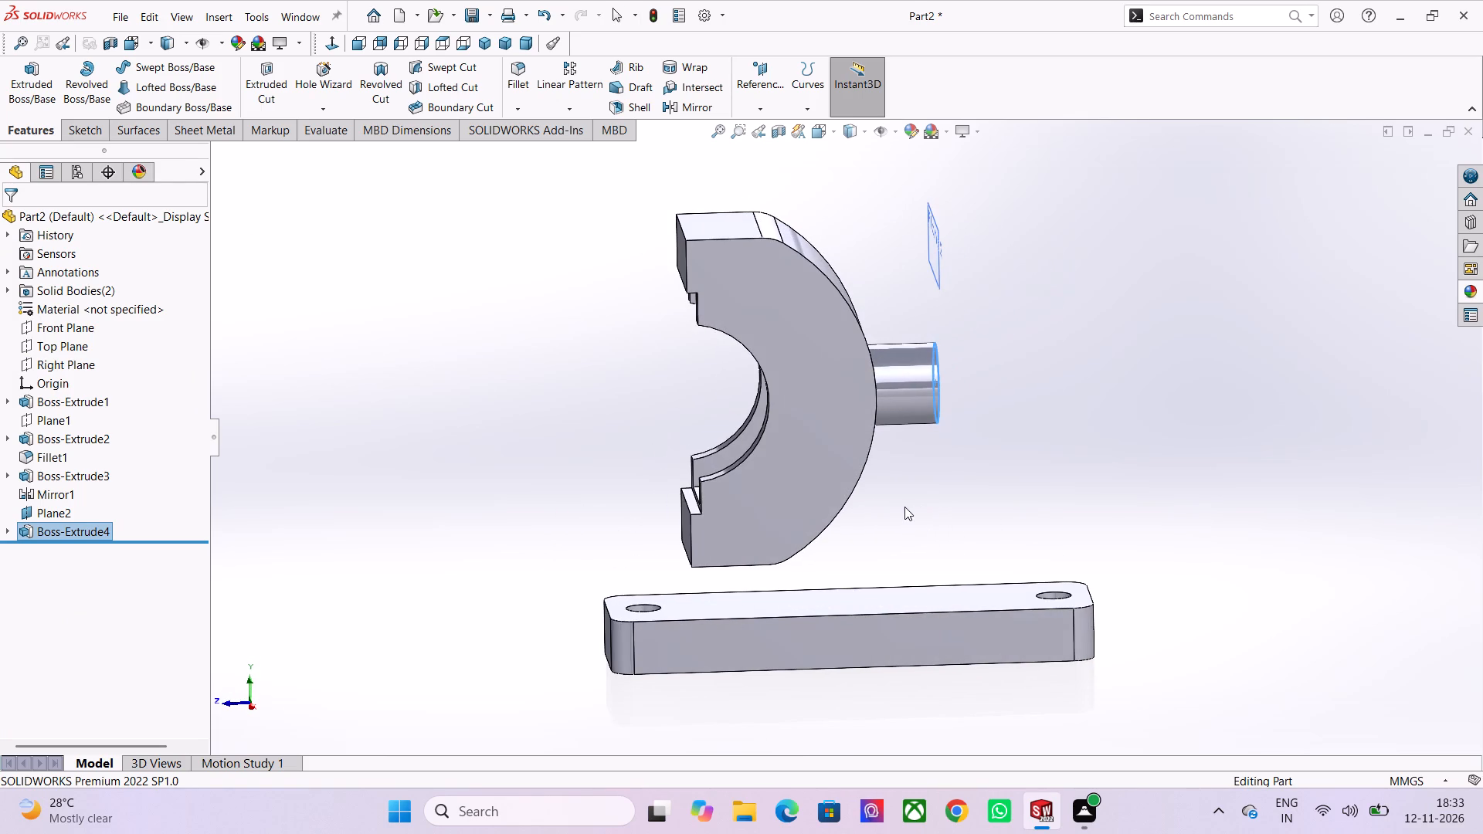
pyautogui.click(558, 415)
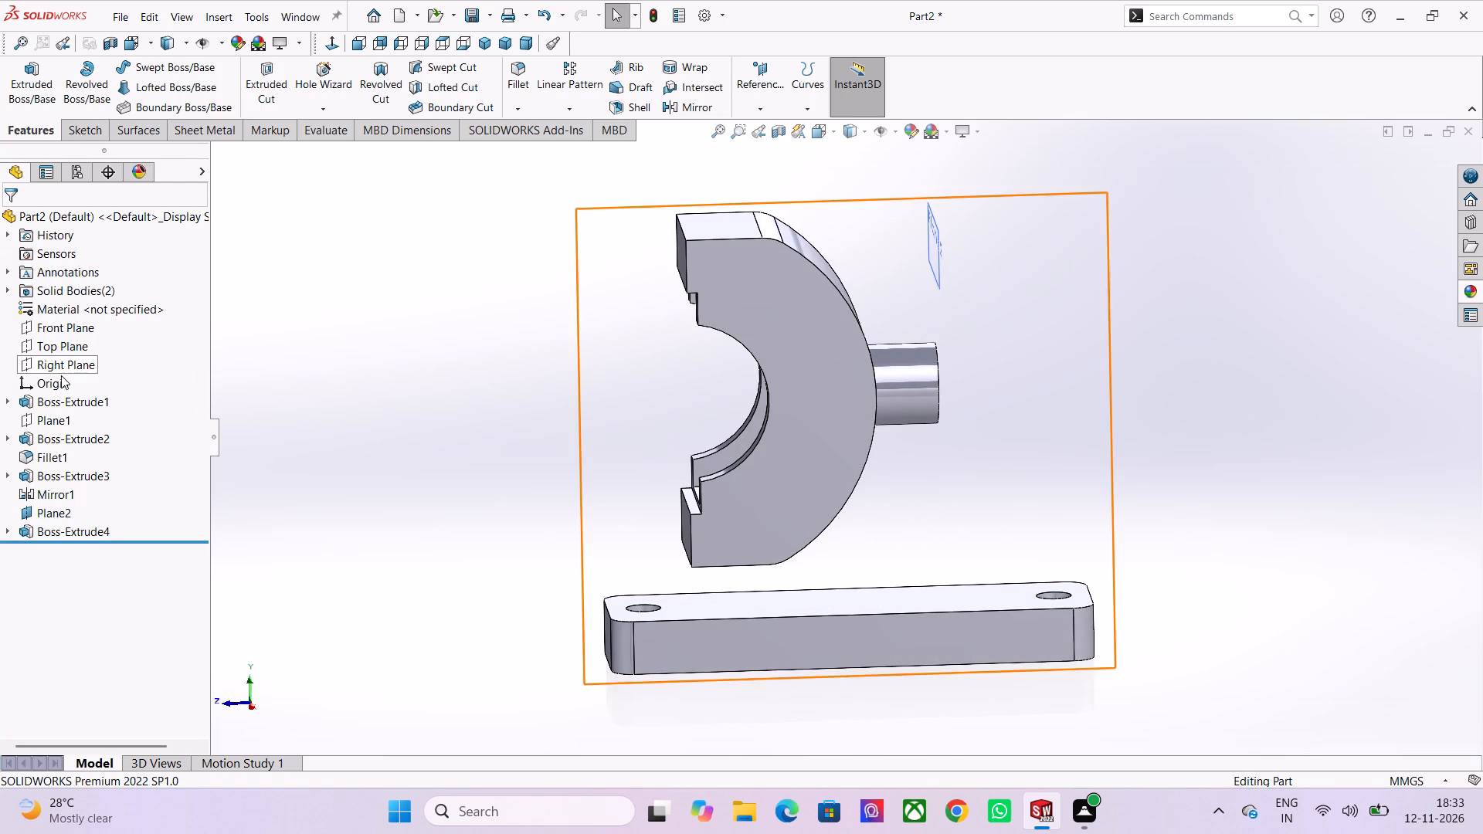
pyautogui.click(53, 366)
pyautogui.click(64, 350)
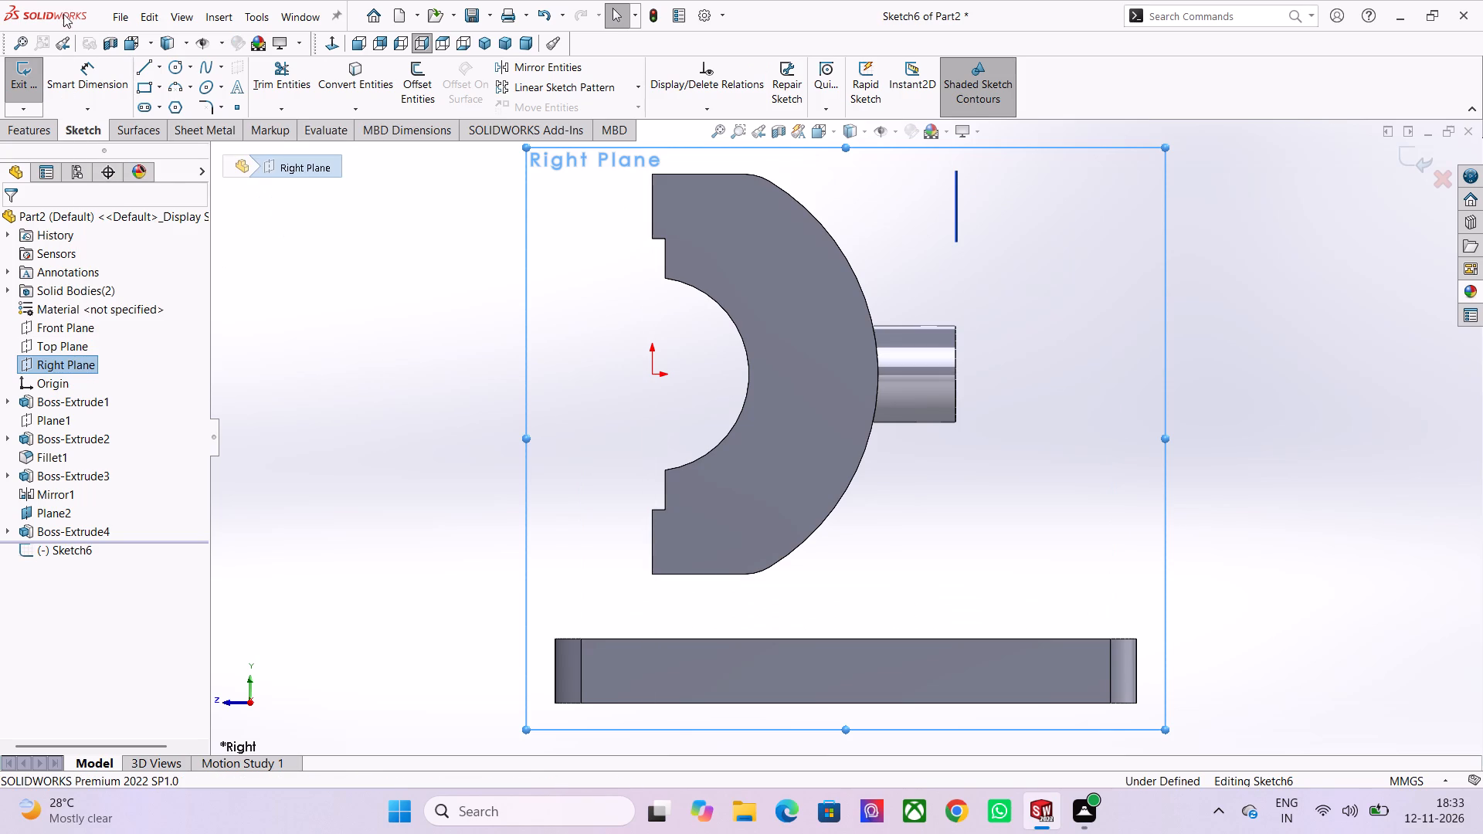
pyautogui.click(138, 62)
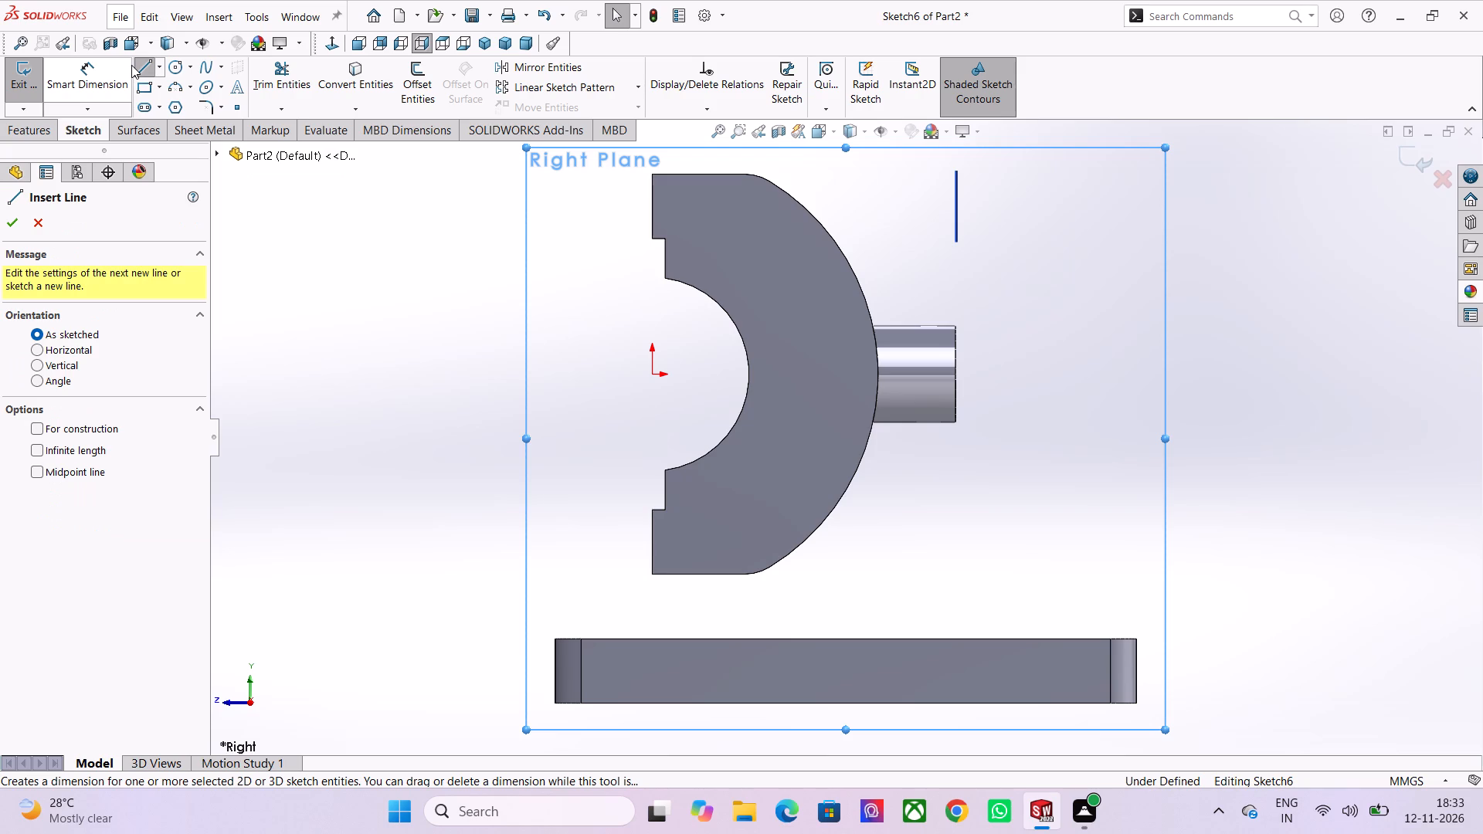
pyautogui.click(671, 576)
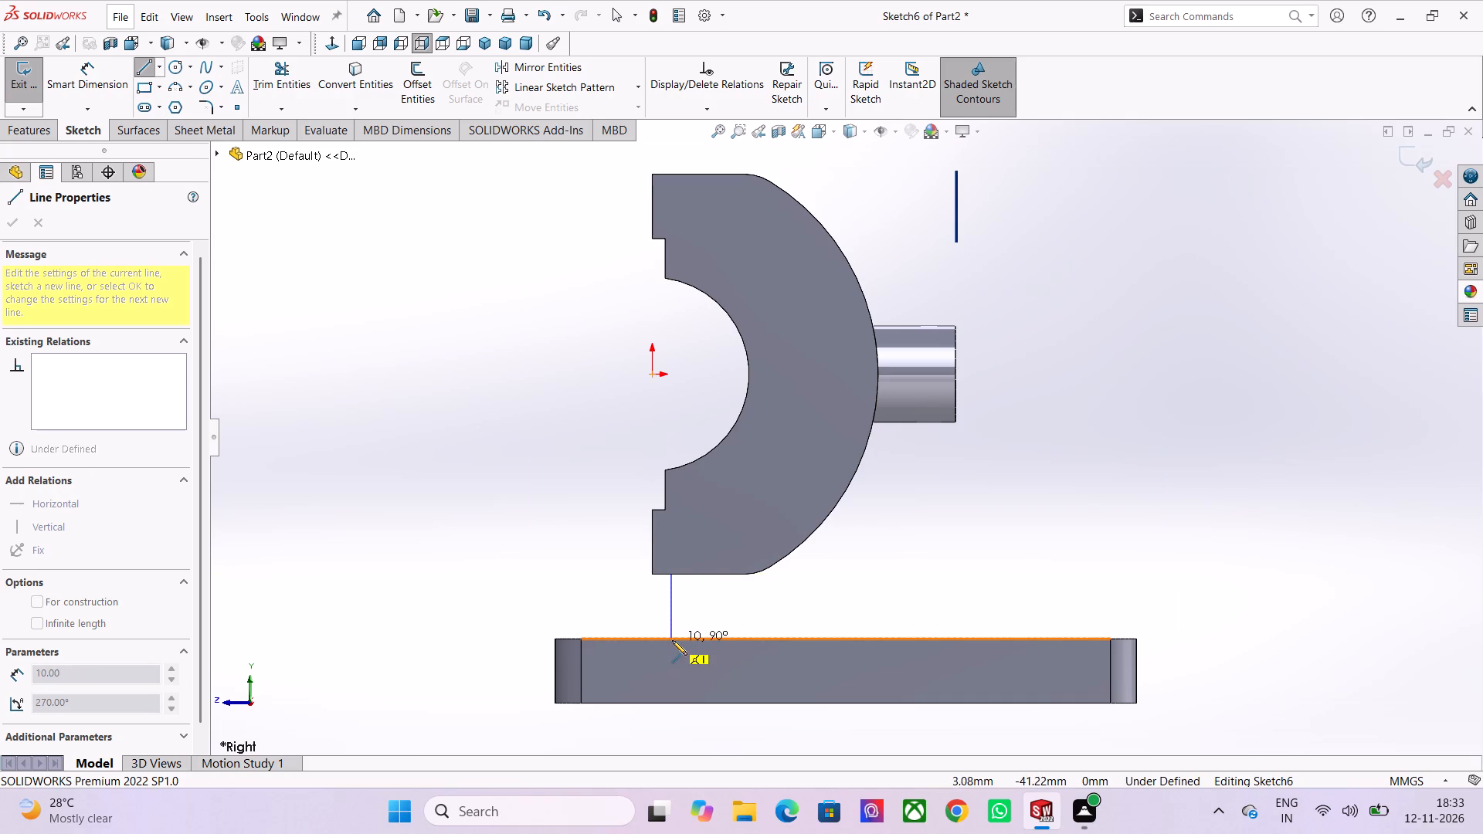
pyautogui.click(672, 641)
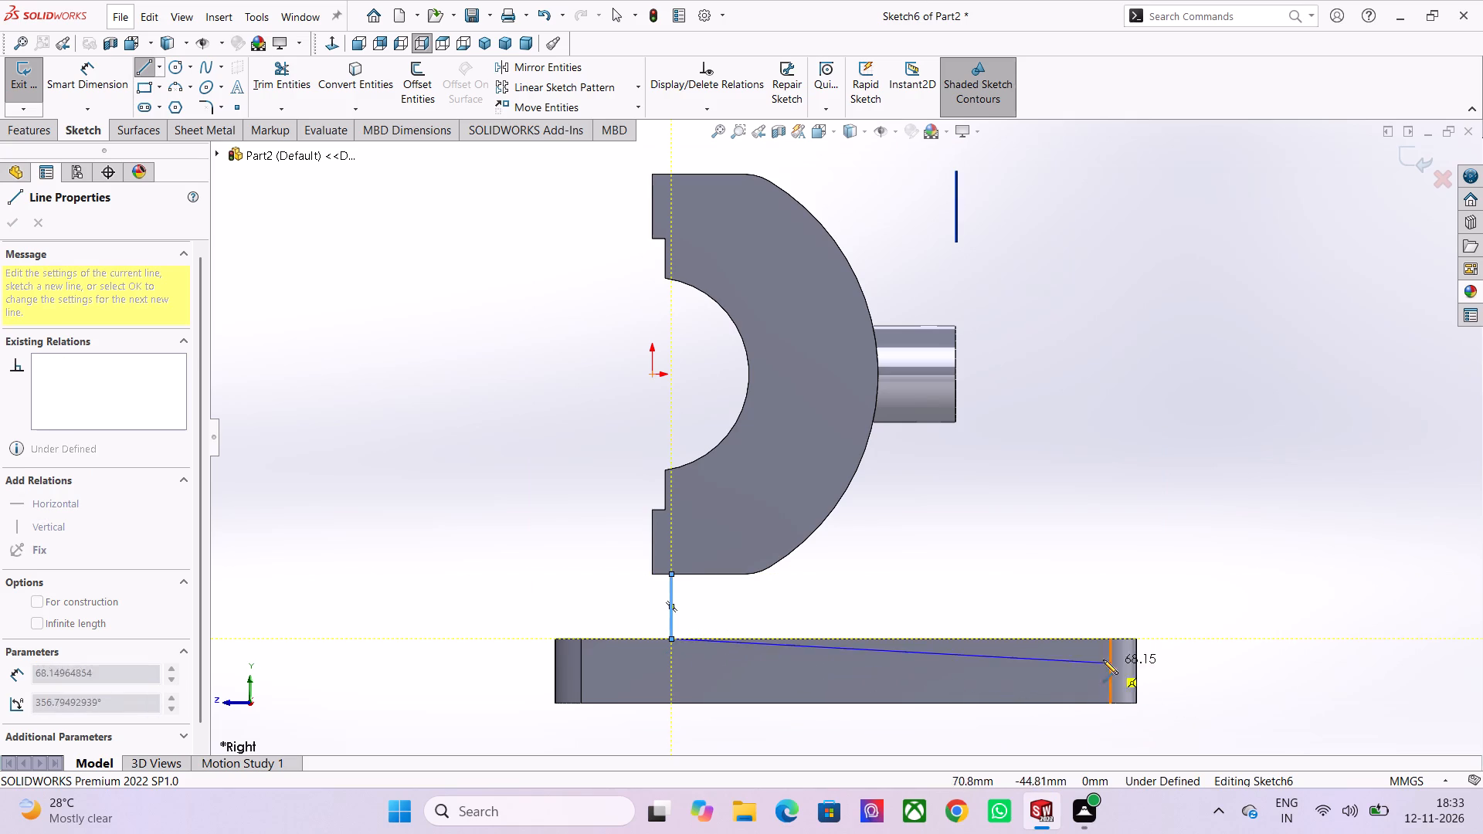
pyautogui.click(1064, 640)
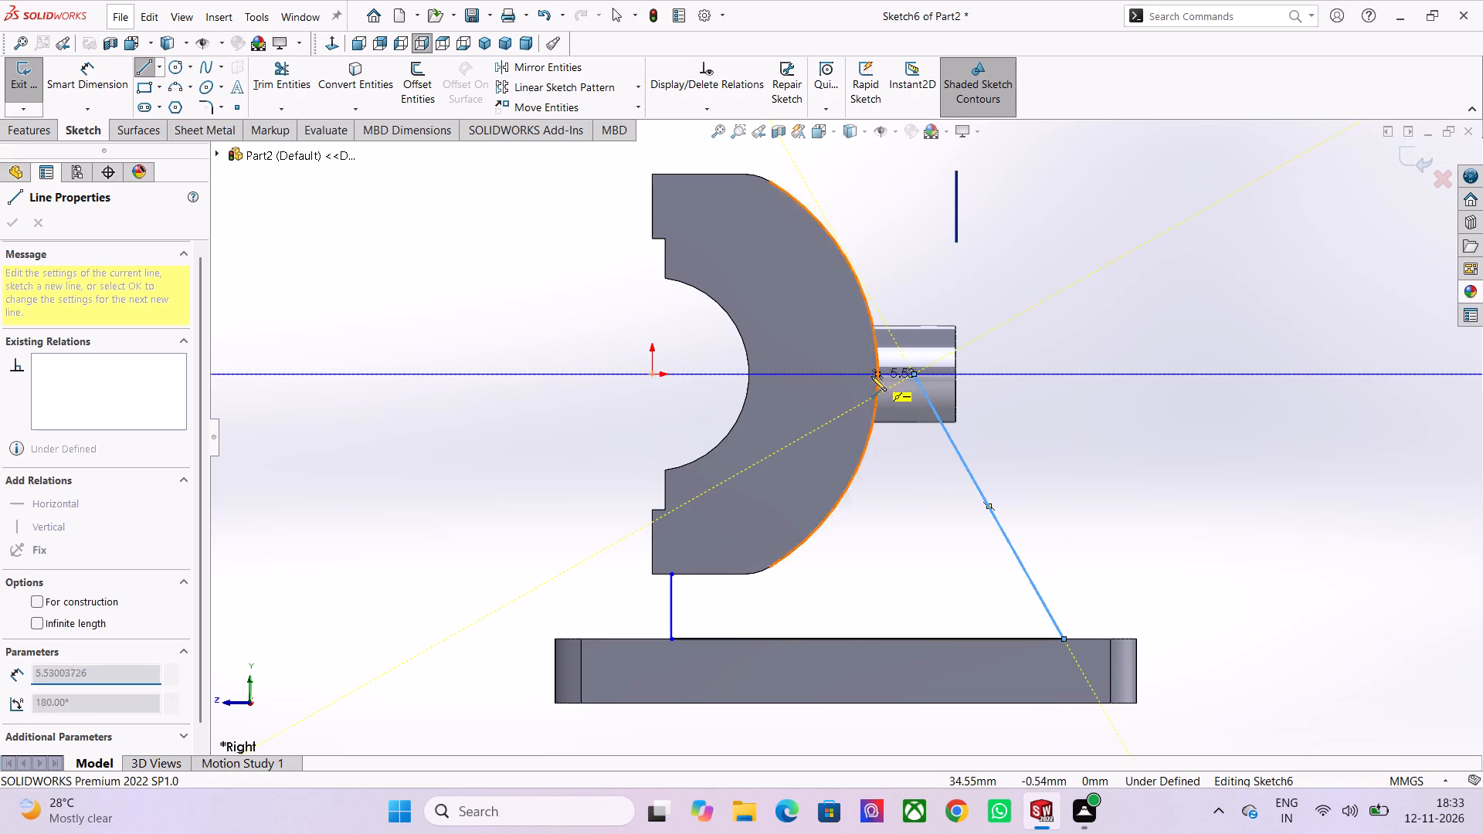
pyautogui.click(879, 375)
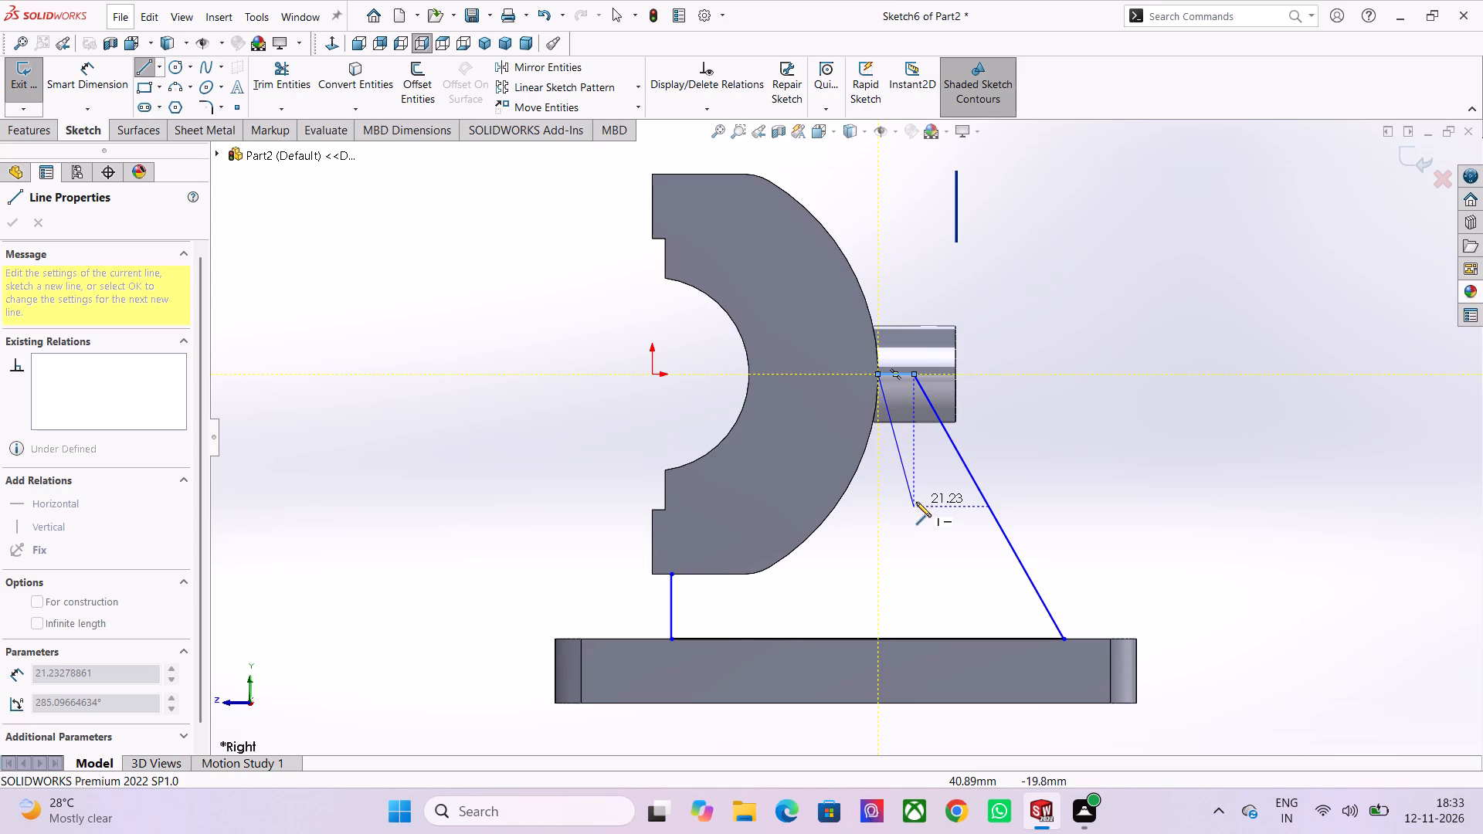
pyautogui.press('Escape')
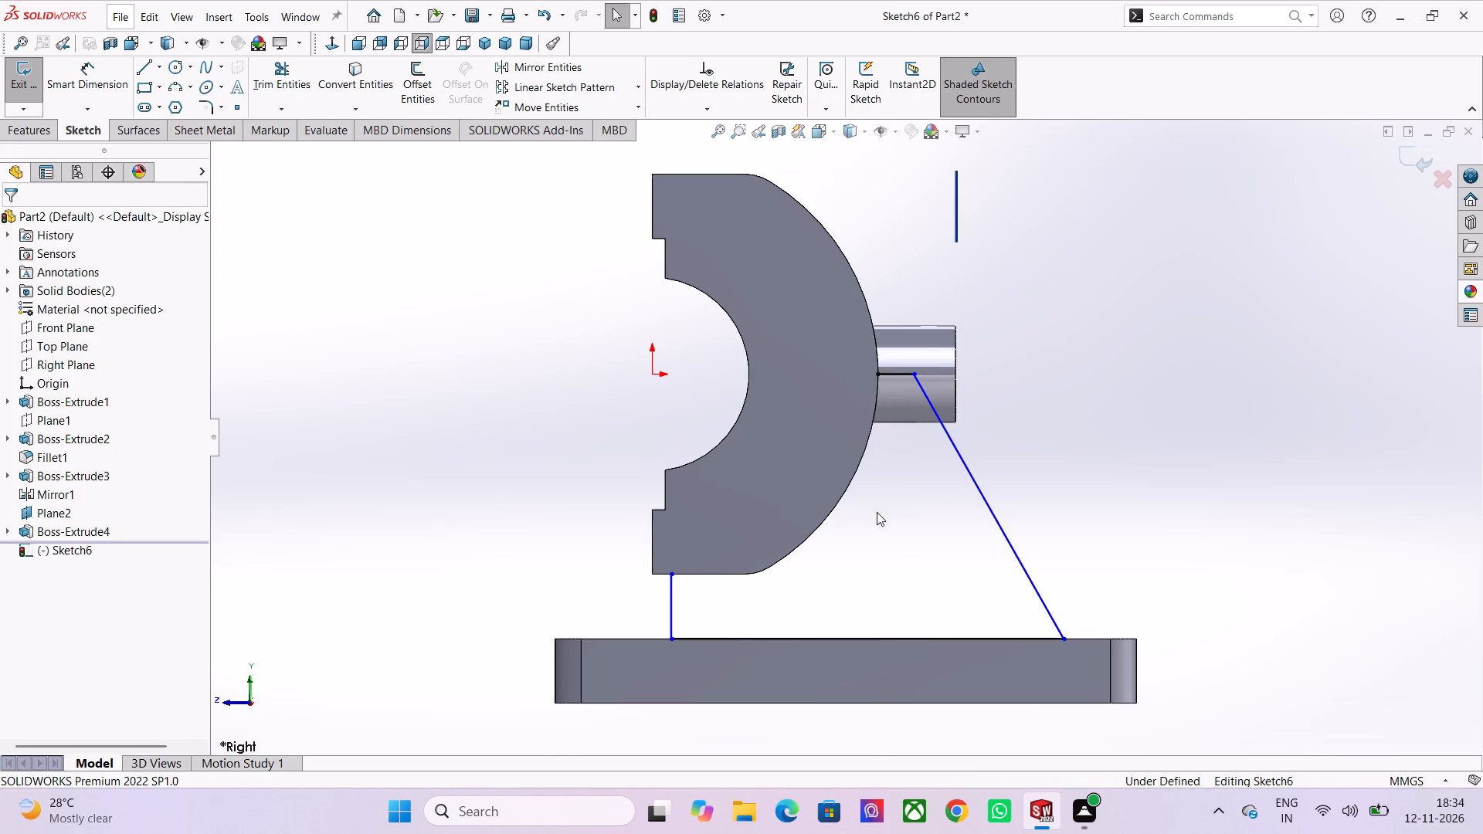
# Convert the C-body's tangent outer edges, the curved back with both adjoining flats, into sketch entities.
pyautogui.click(857, 472)
pyautogui.rightClick(857, 472)
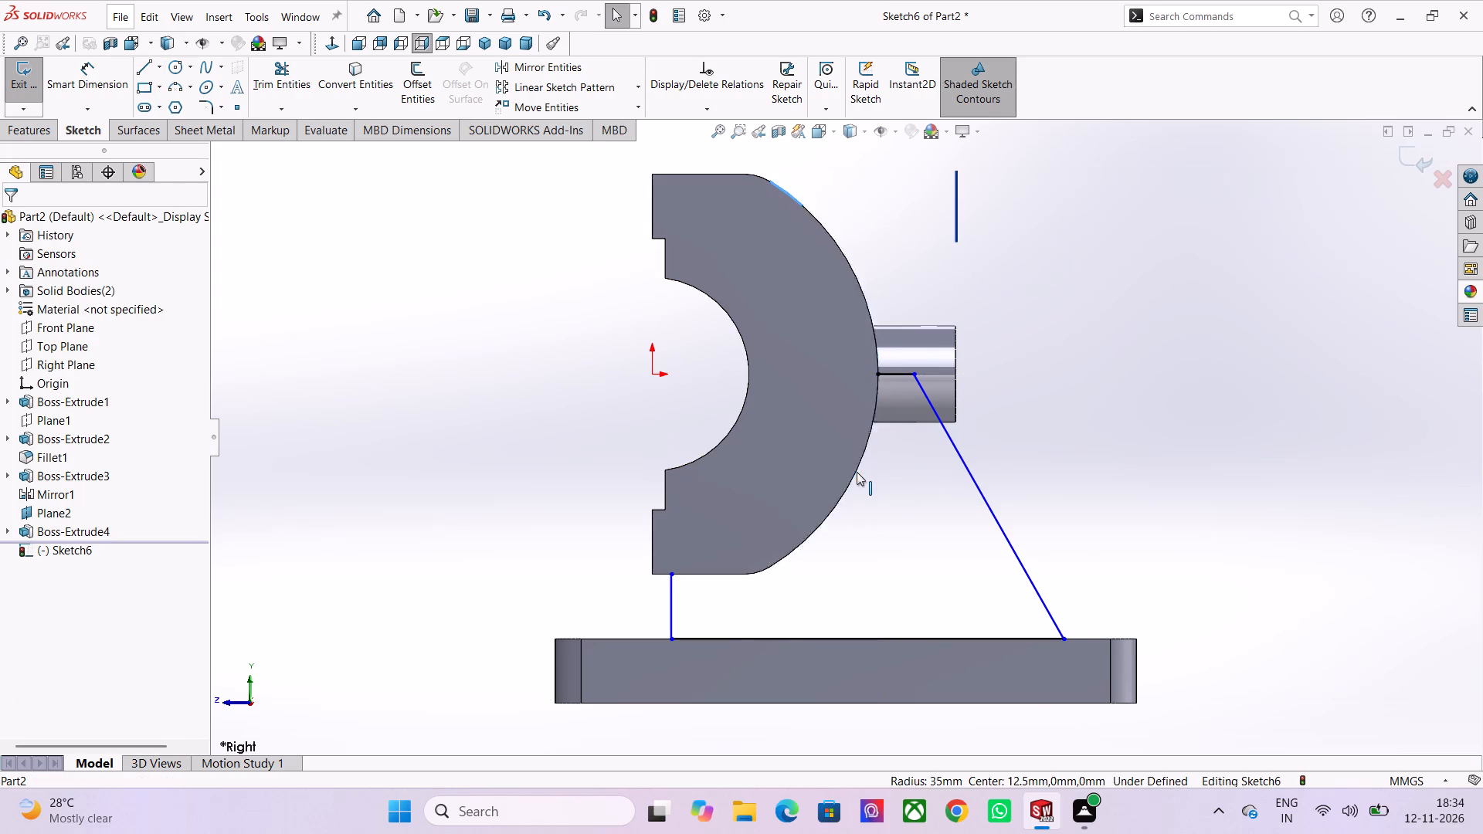
pyautogui.click(904, 498)
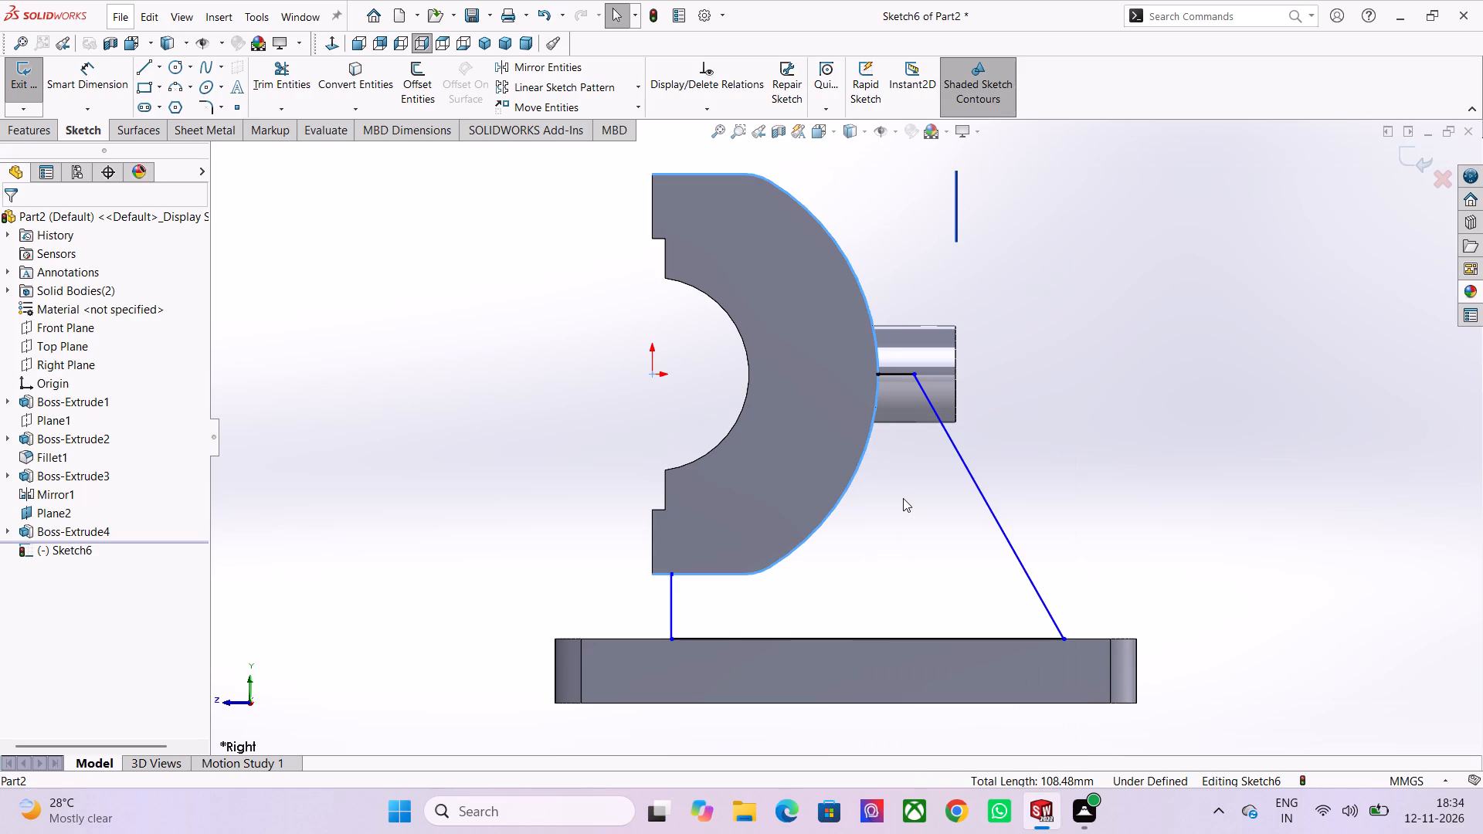
pyautogui.click(349, 73)
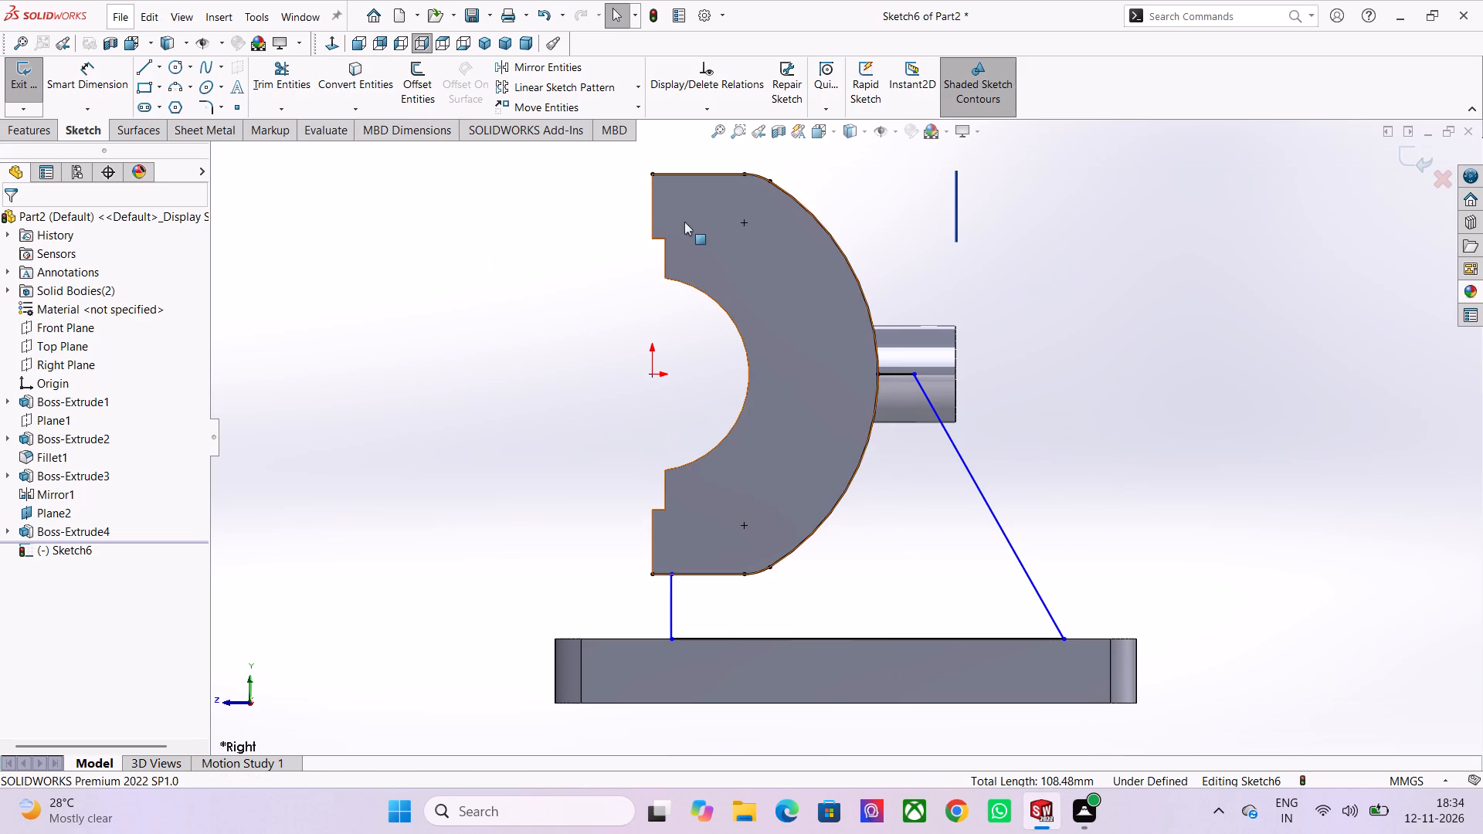
# Trim the converted outline where it extends beyond the web profile at the C-body's lower front corner and upper flat.
pyautogui.click(300, 93)
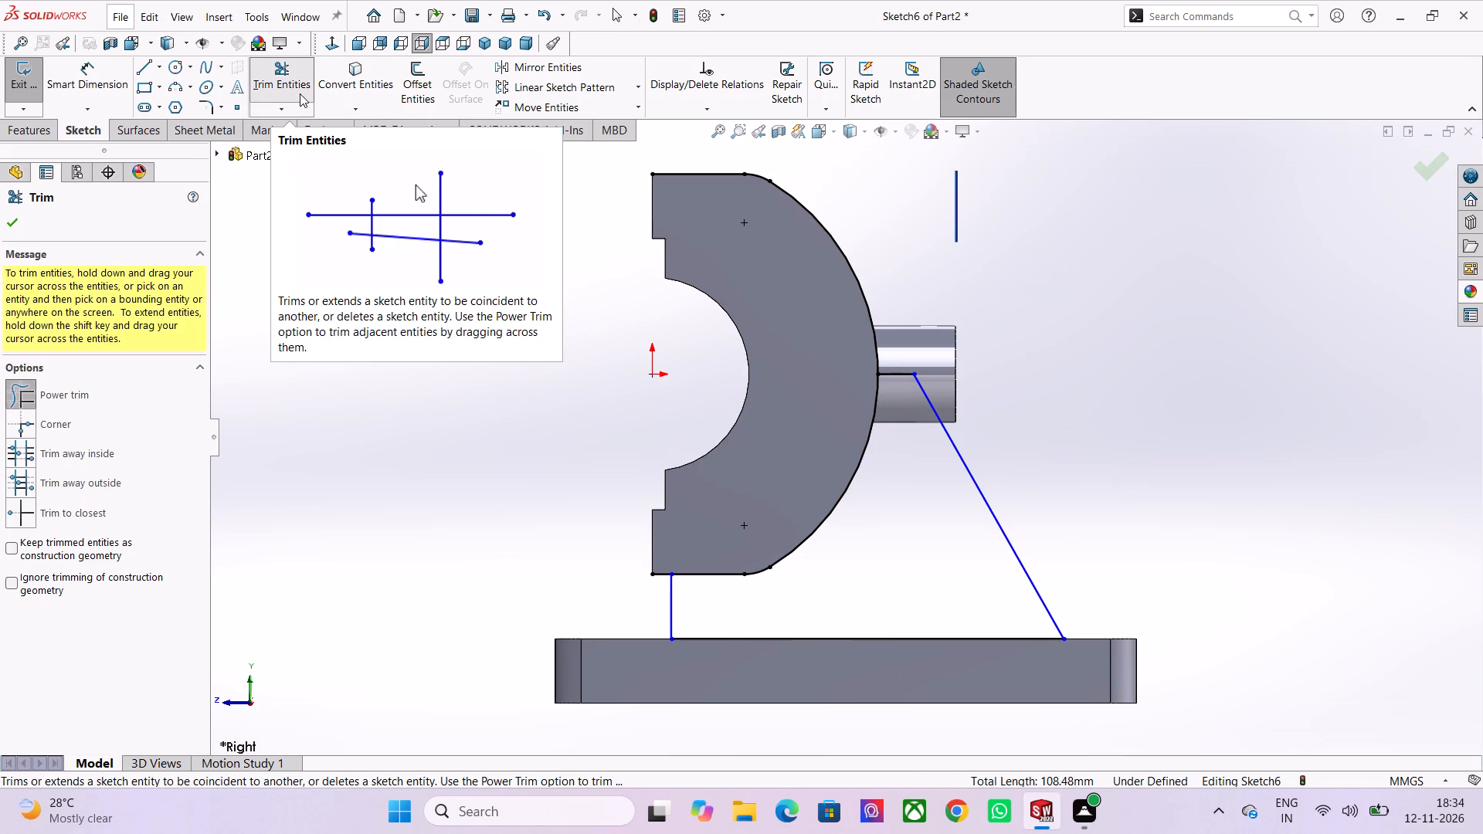
pyautogui.scroll(3, 666, 585)
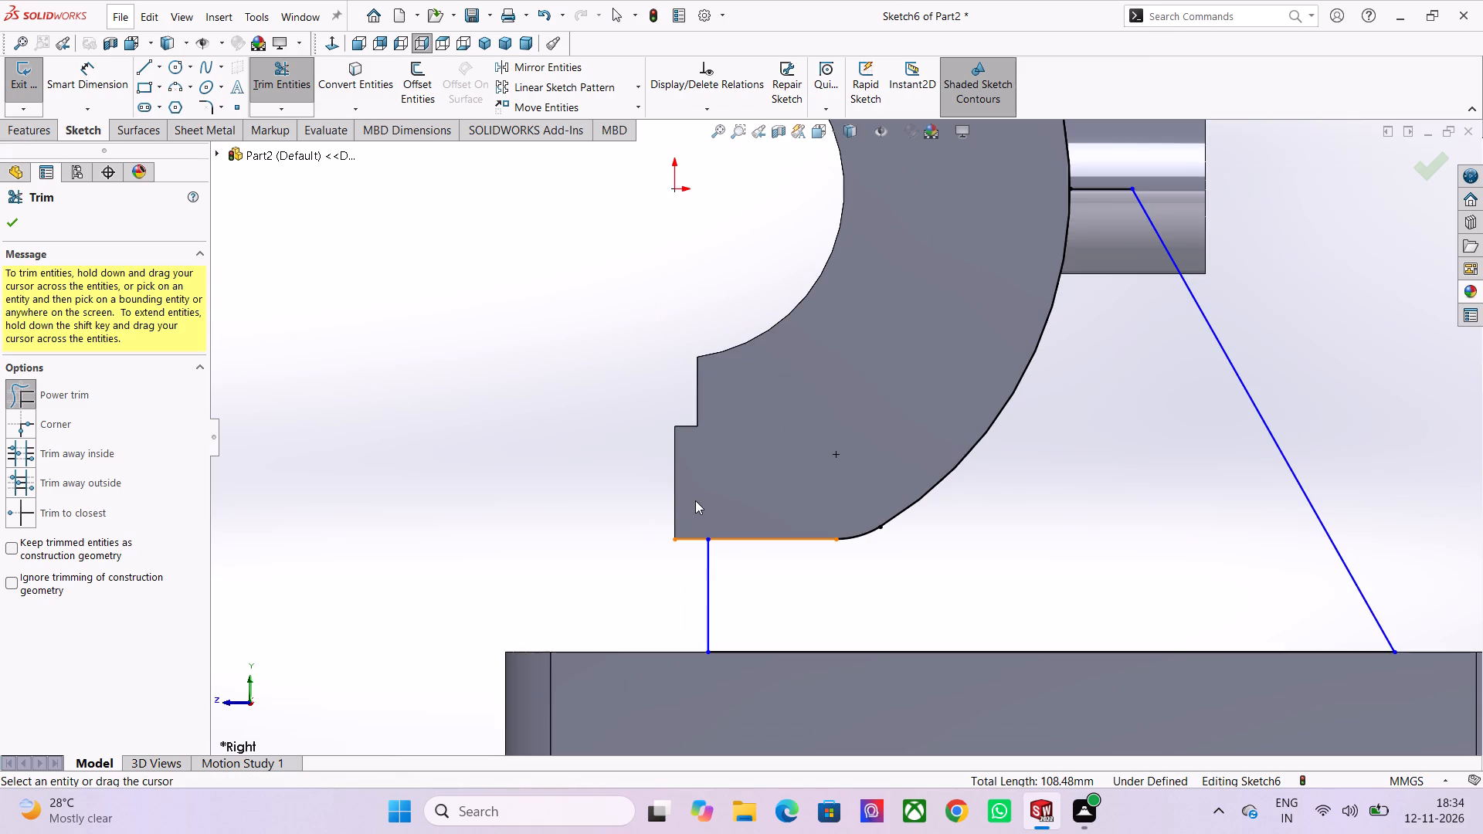
pyautogui.moveTo(693, 503); pyautogui.dragTo(688, 542)
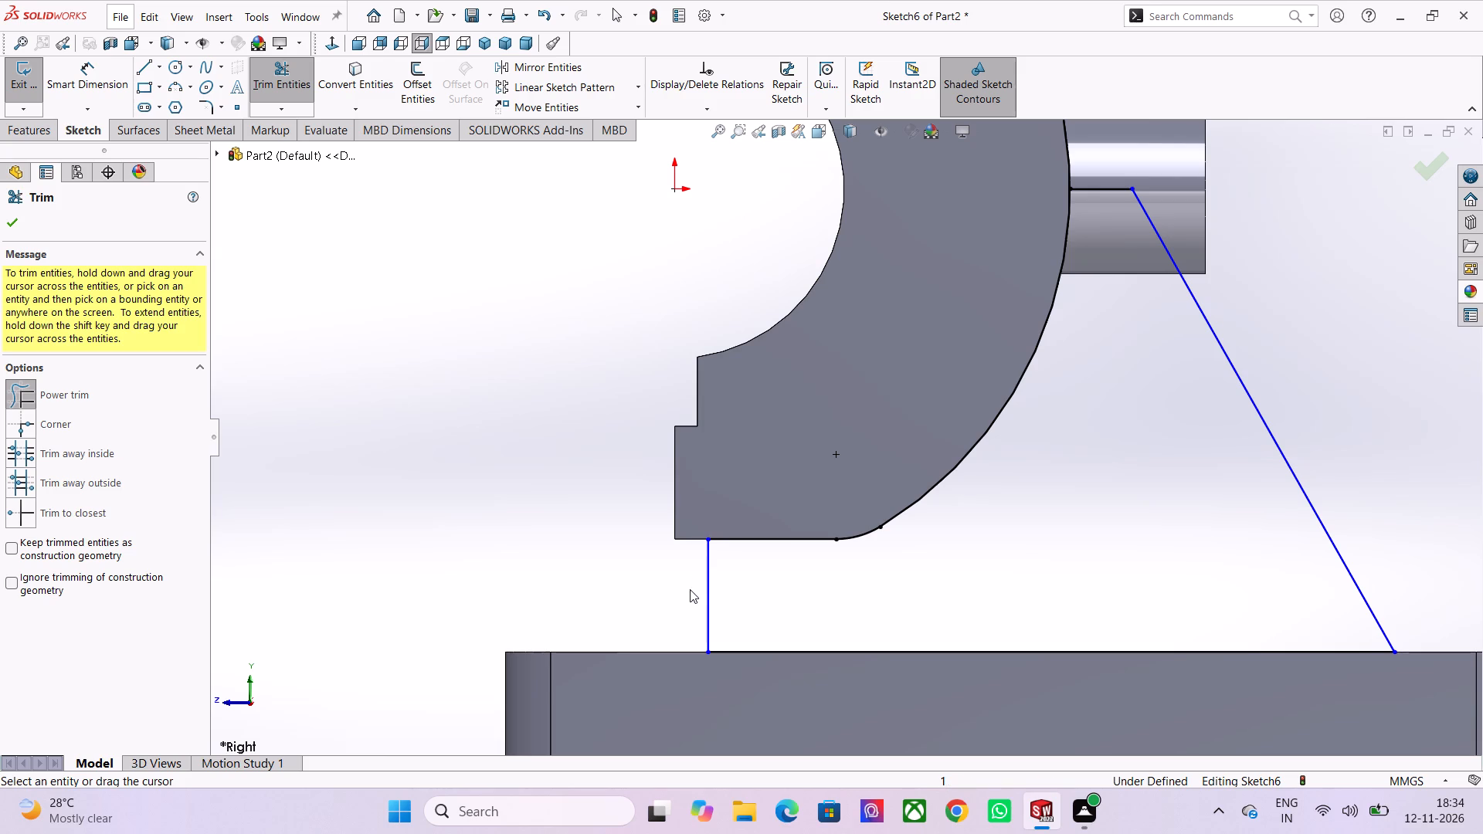
pyautogui.scroll(-4, 925, 390)
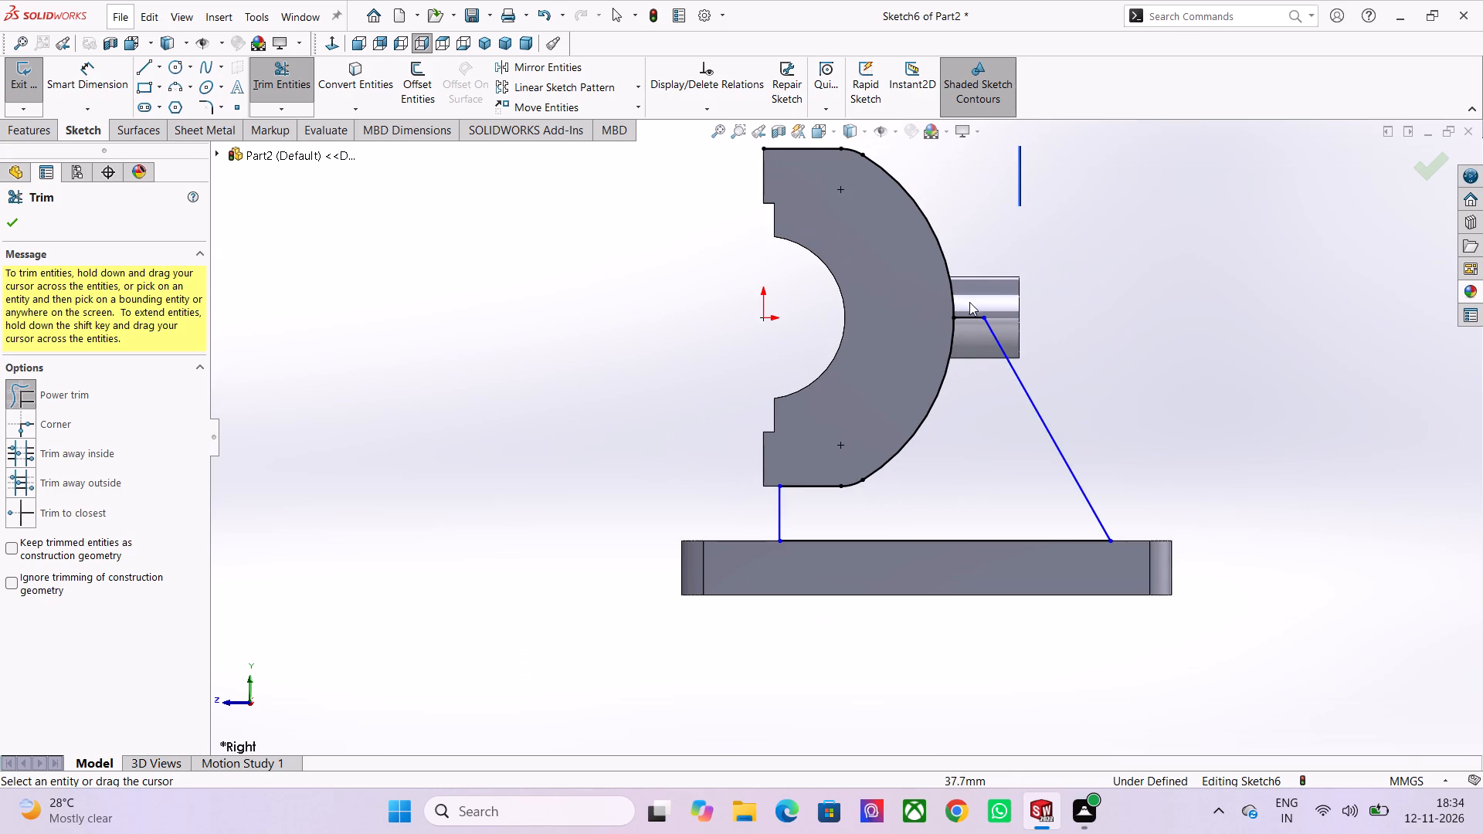
pyautogui.scroll(-2, 970, 301)
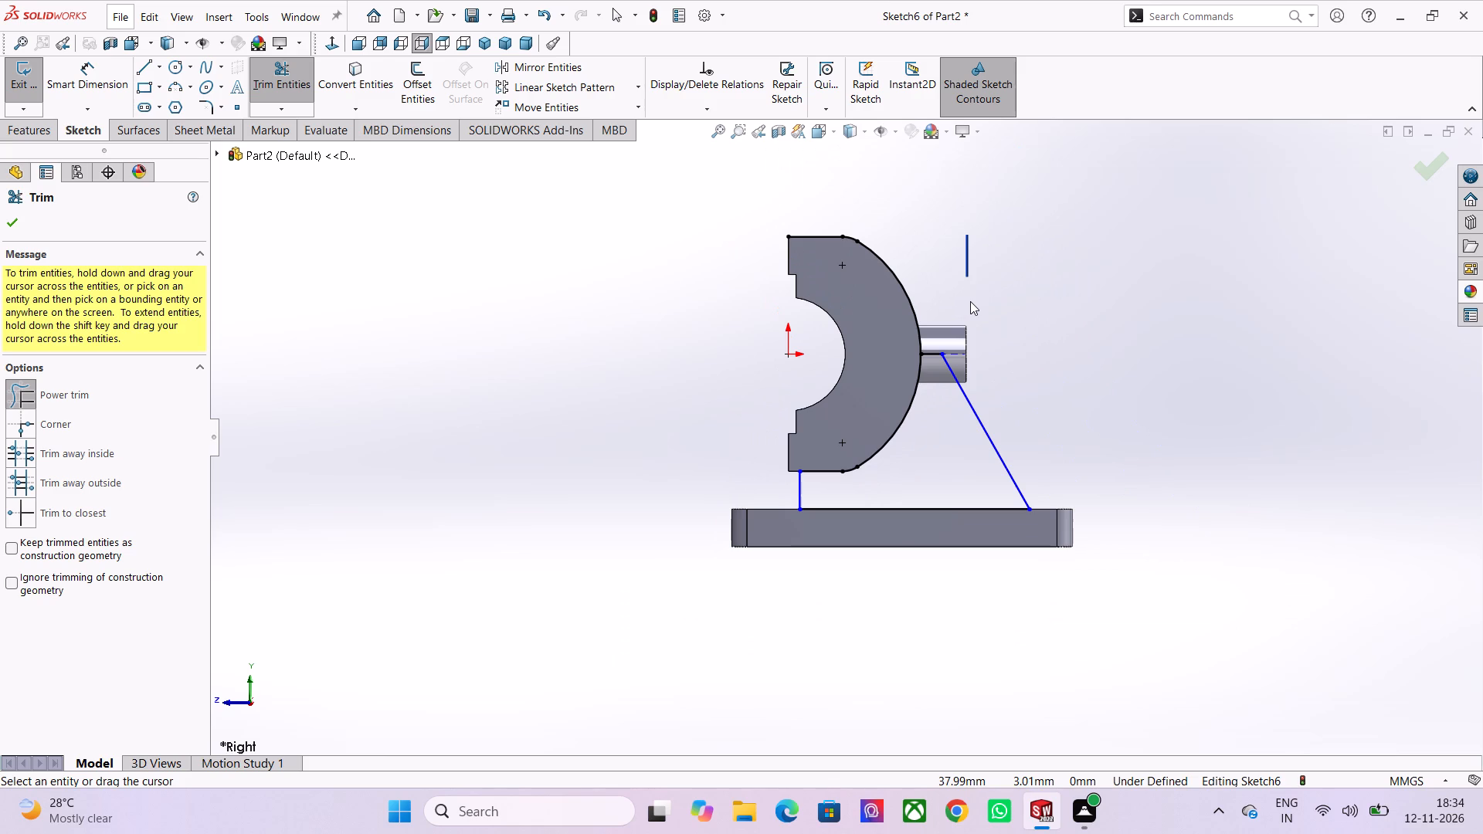
pyautogui.moveTo(822, 215); pyautogui.dragTo(926, 267)
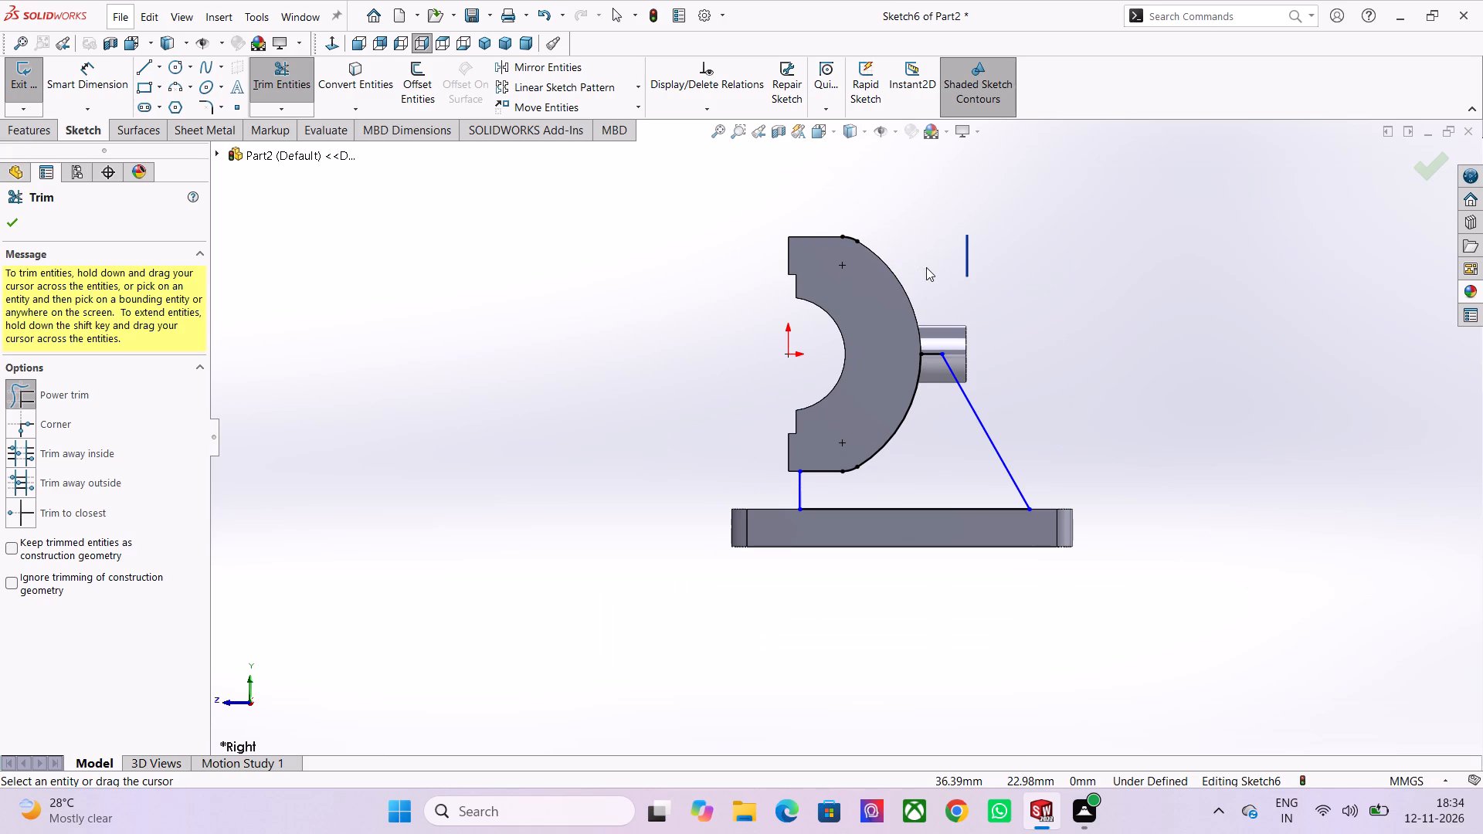
pyautogui.press('Escape')
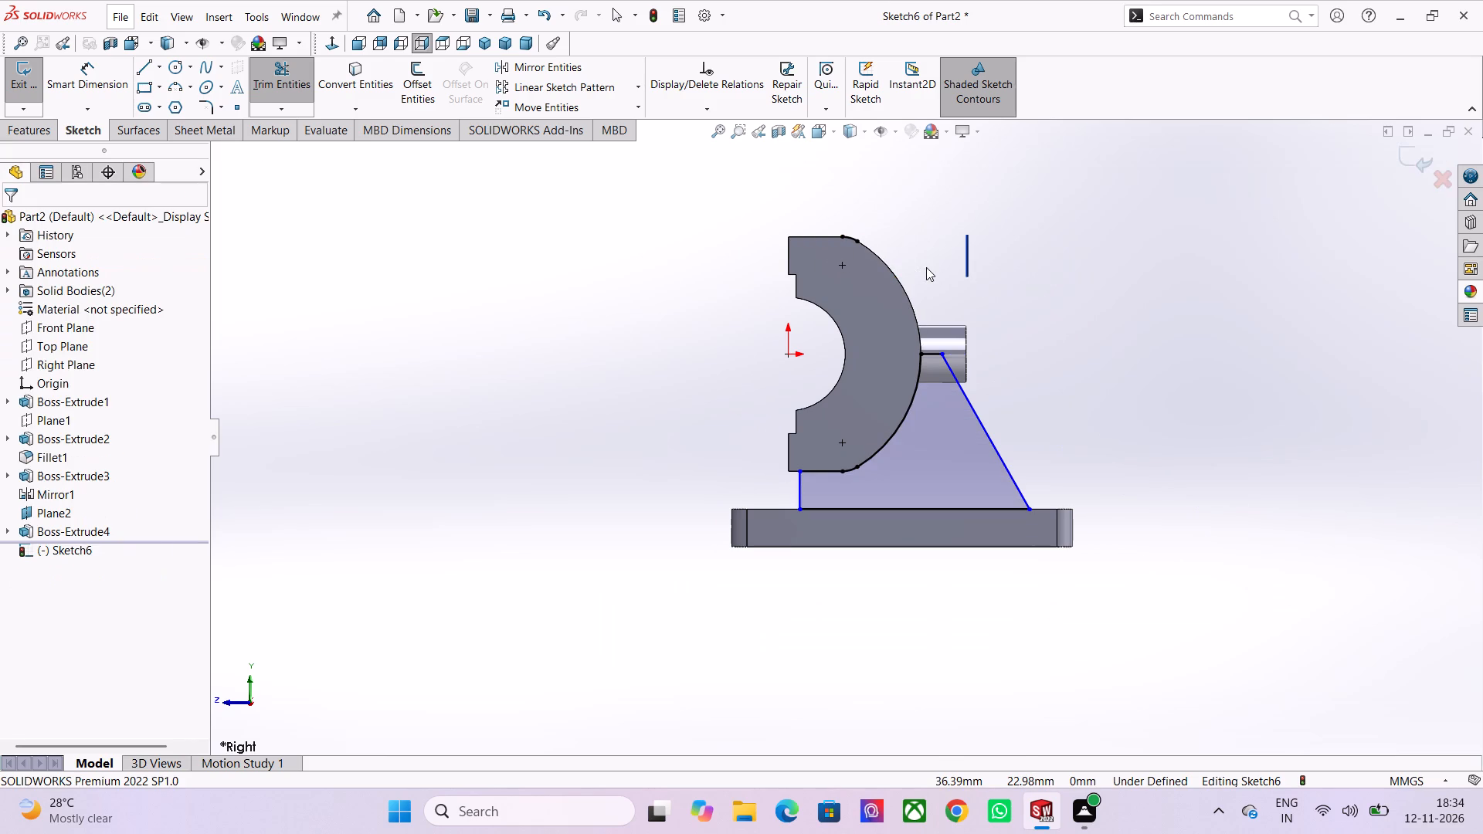
# Dimension the outer angle between the slanted line and the base's top edge as 105°.
pyautogui.click(75, 91)
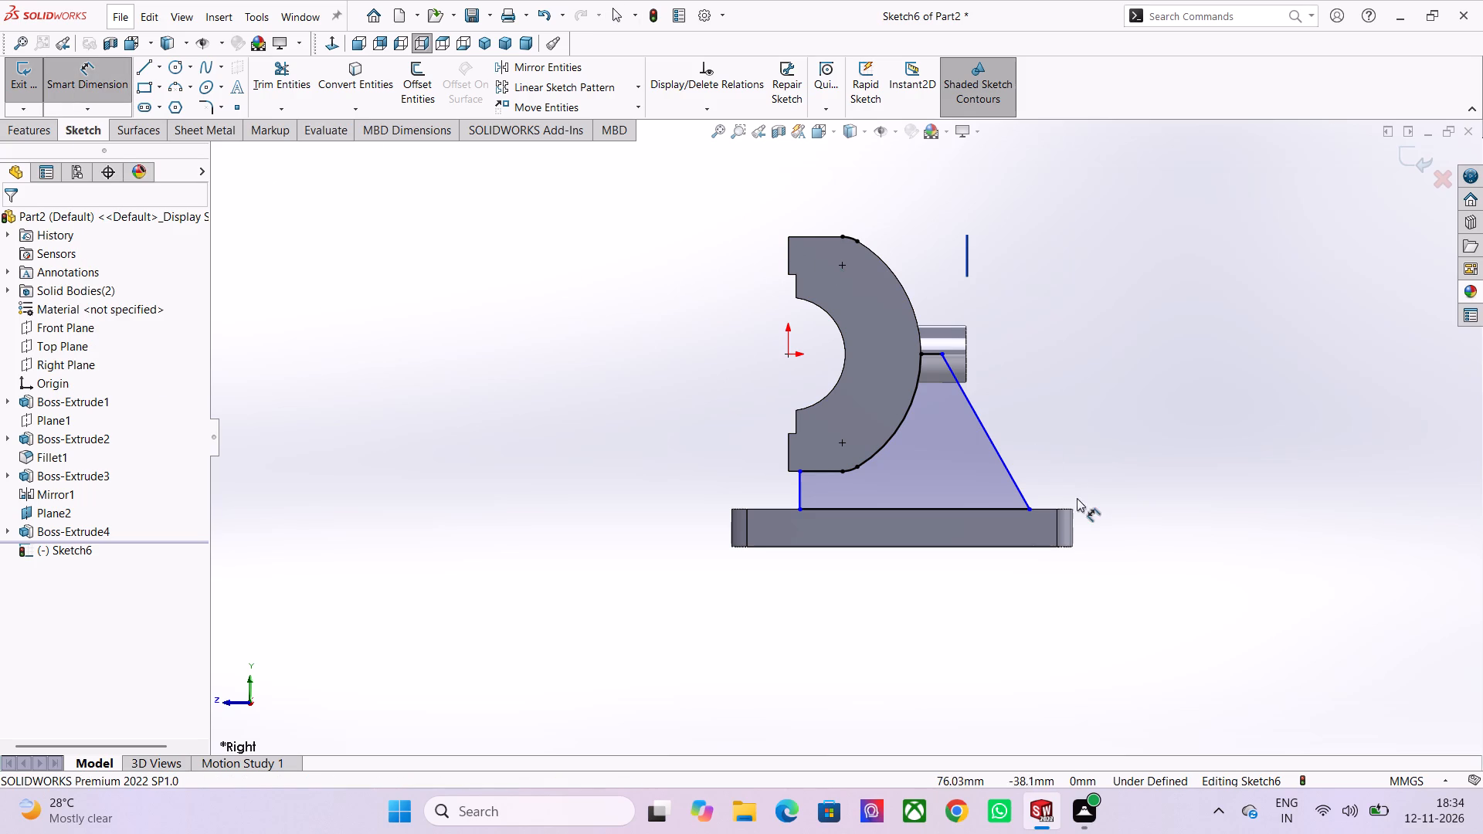
pyautogui.scroll(3, 1063, 504)
pyautogui.click(945, 464)
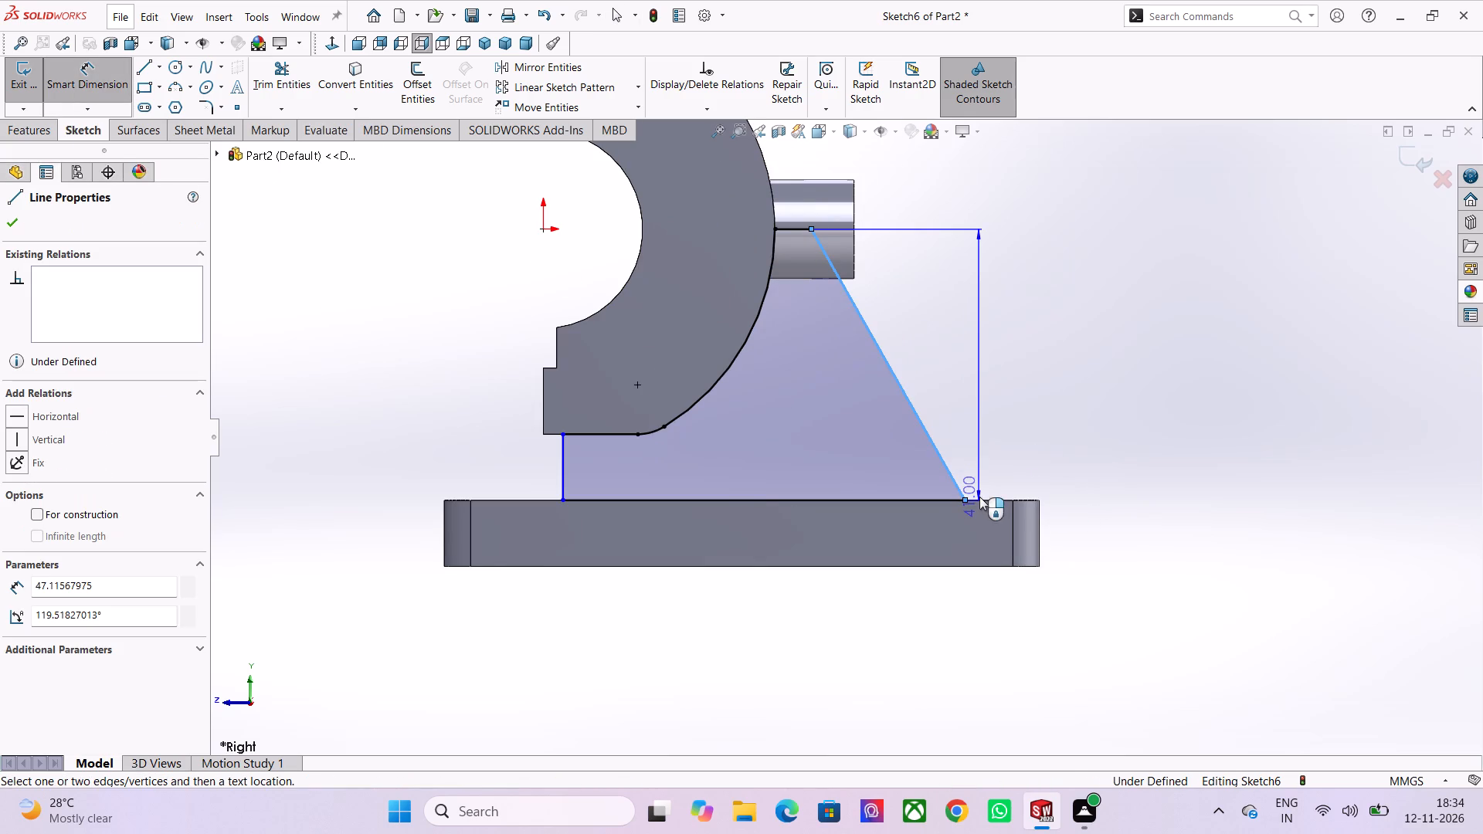
pyautogui.click(985, 500)
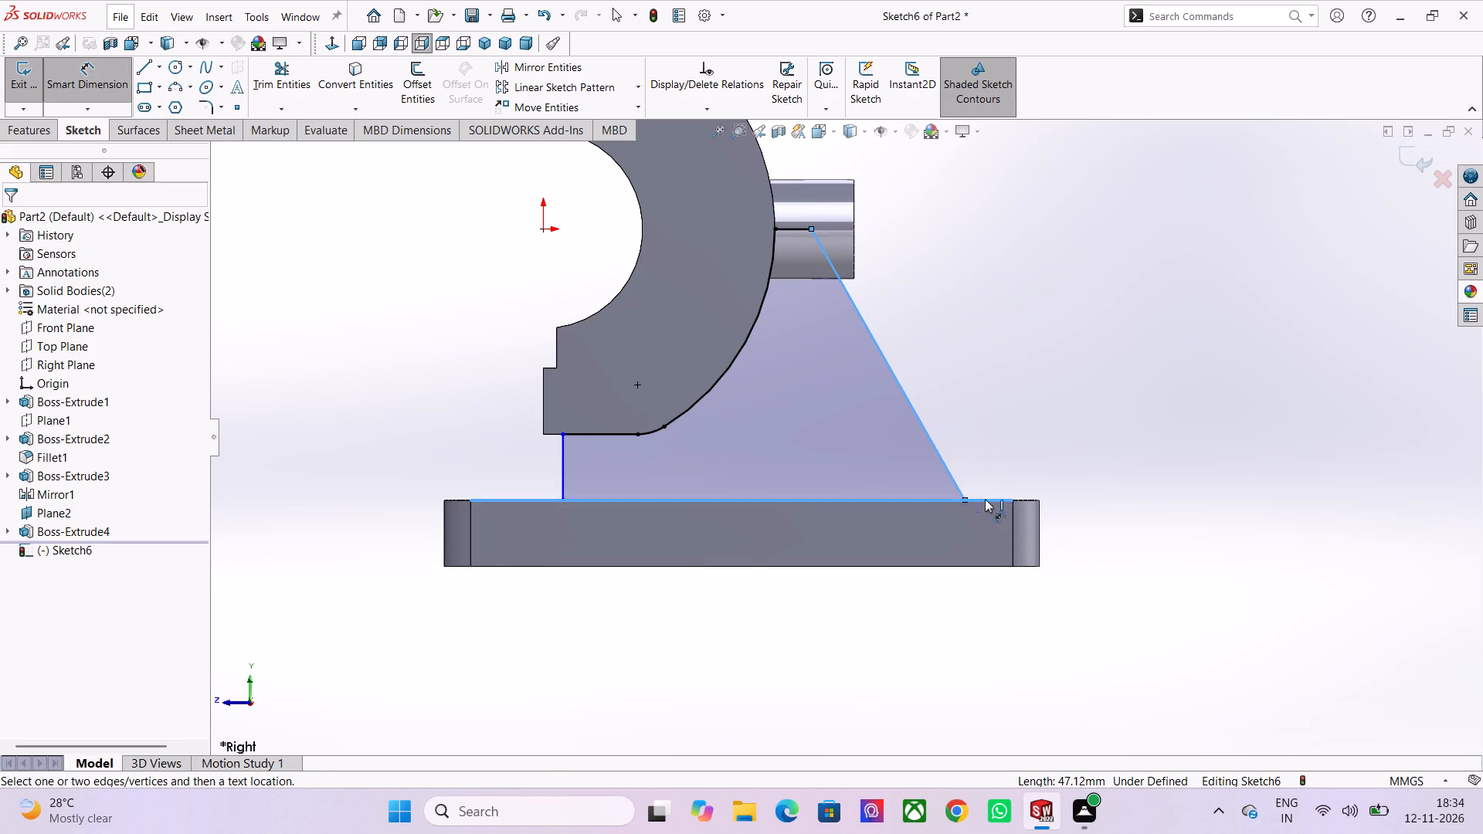
pyautogui.click(999, 455)
pyautogui.write('105')
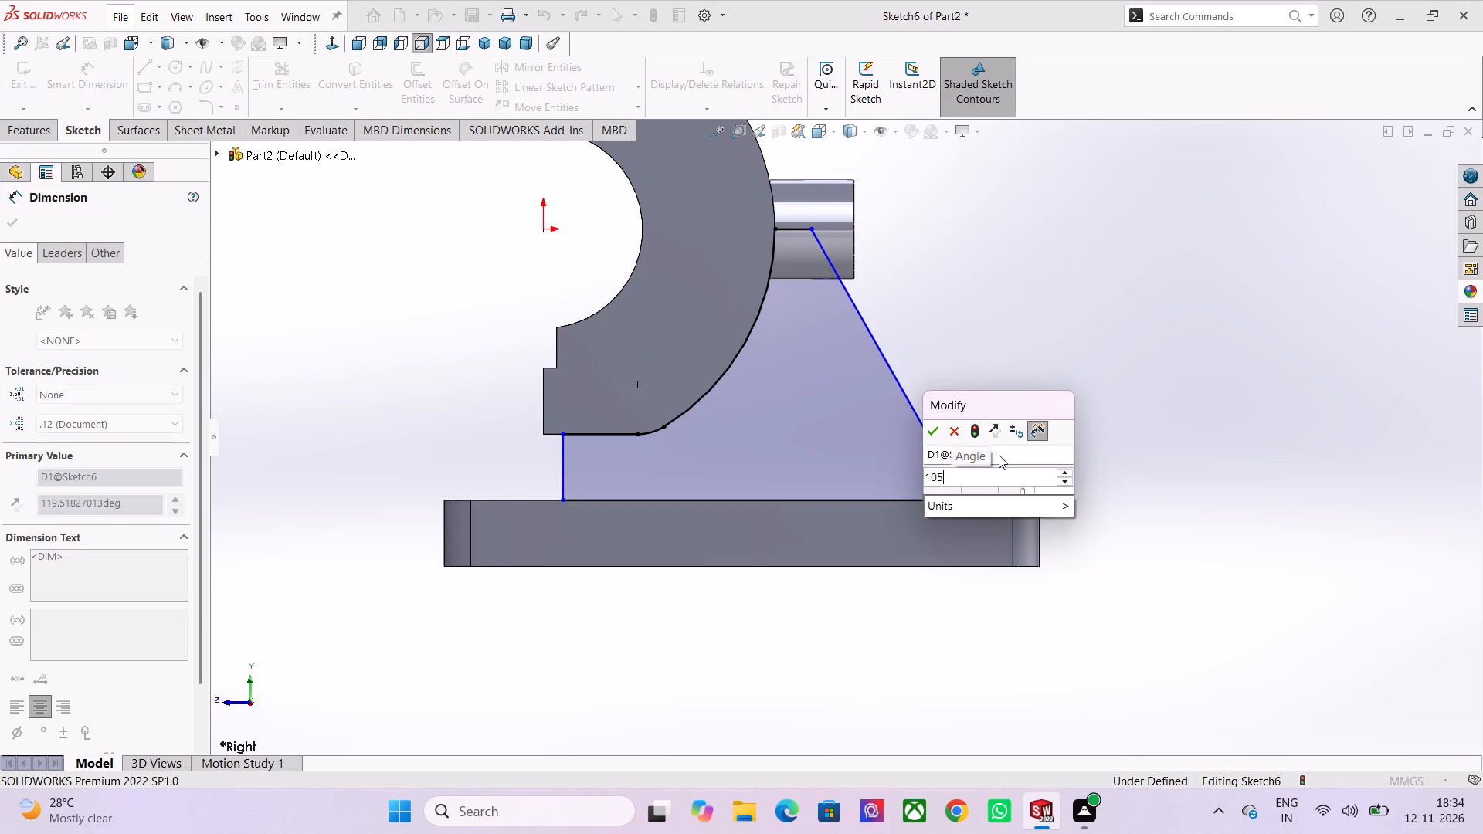
pyautogui.press('Return')
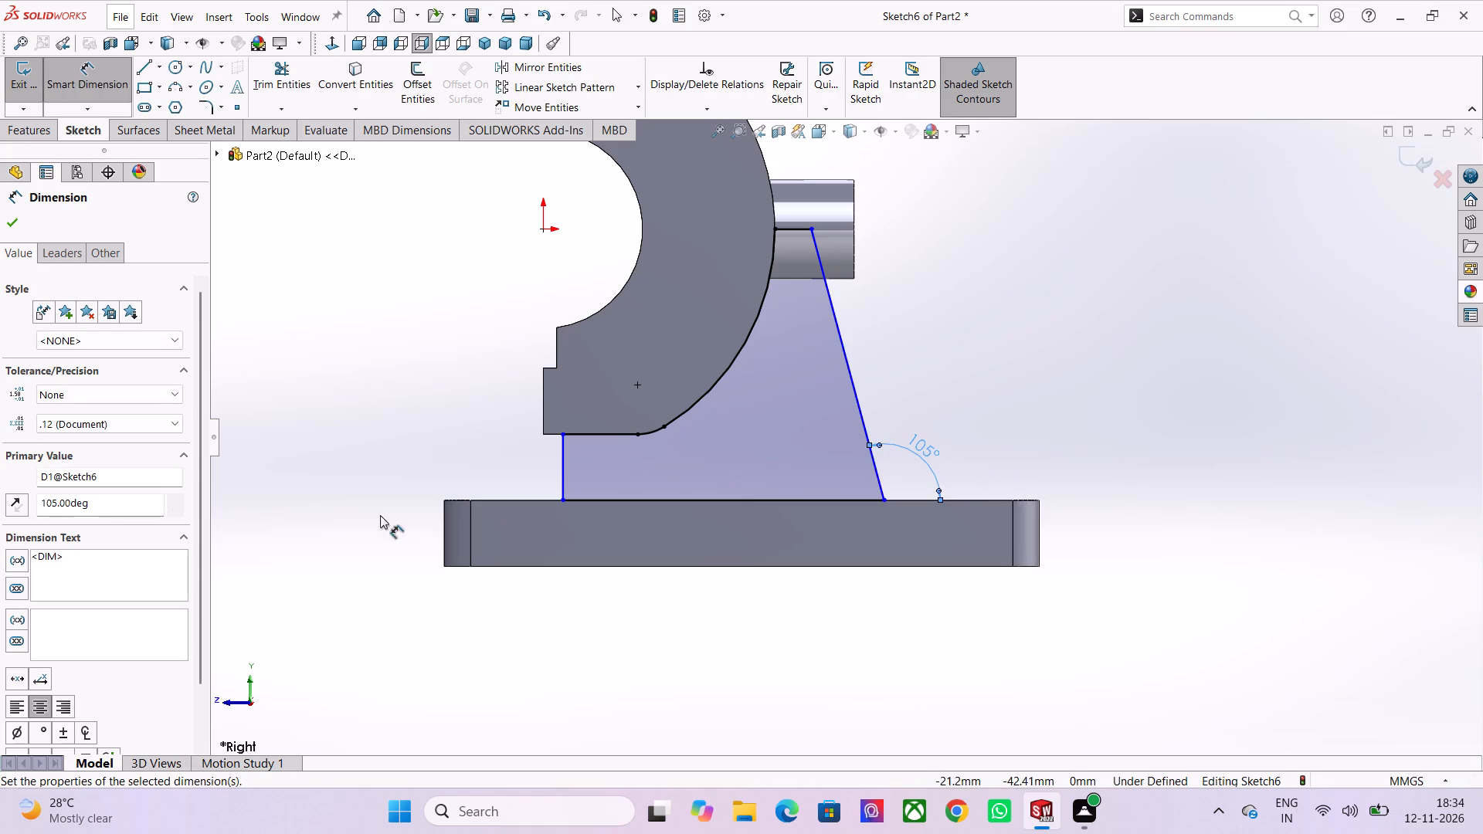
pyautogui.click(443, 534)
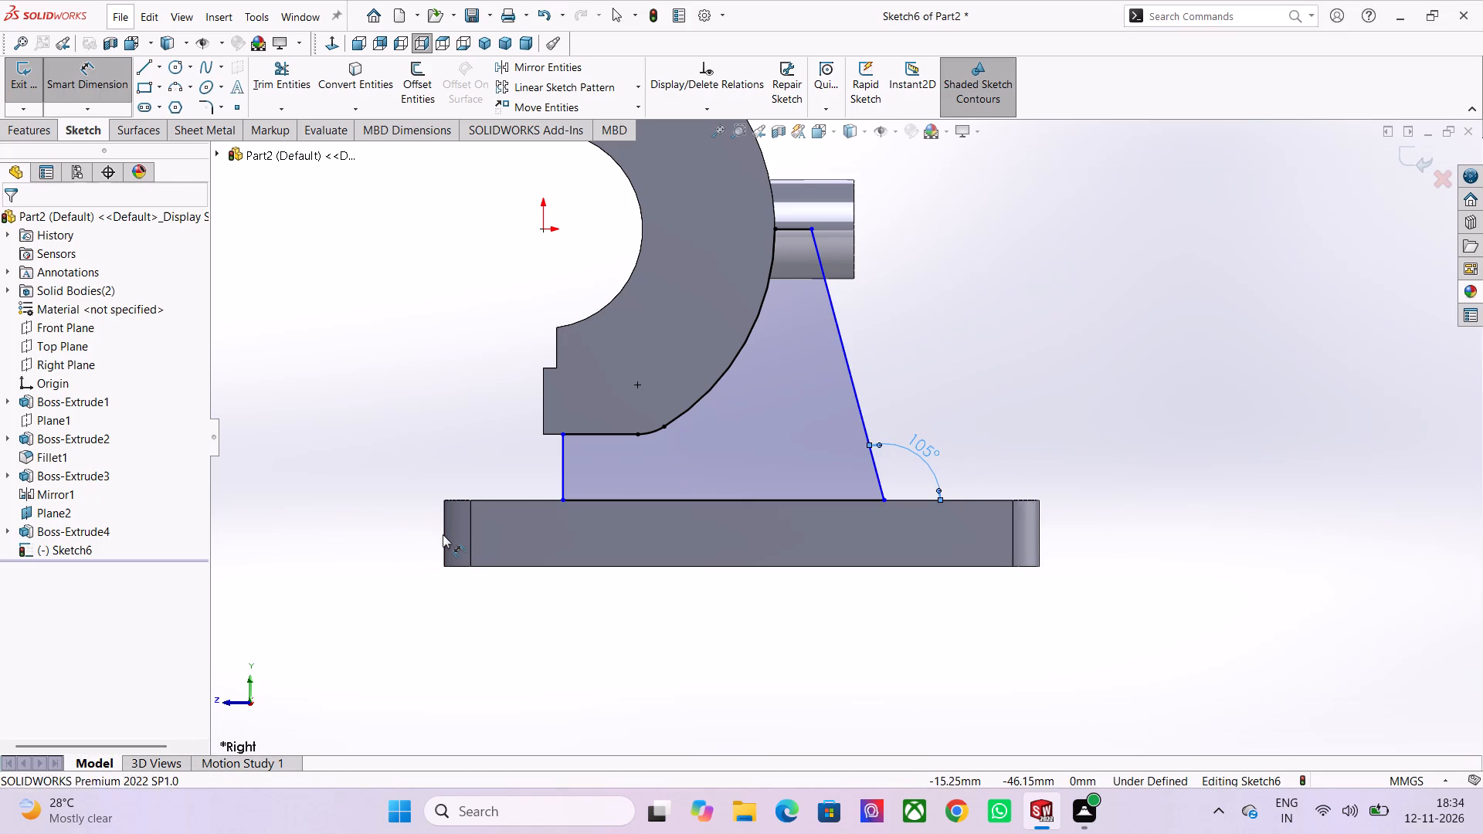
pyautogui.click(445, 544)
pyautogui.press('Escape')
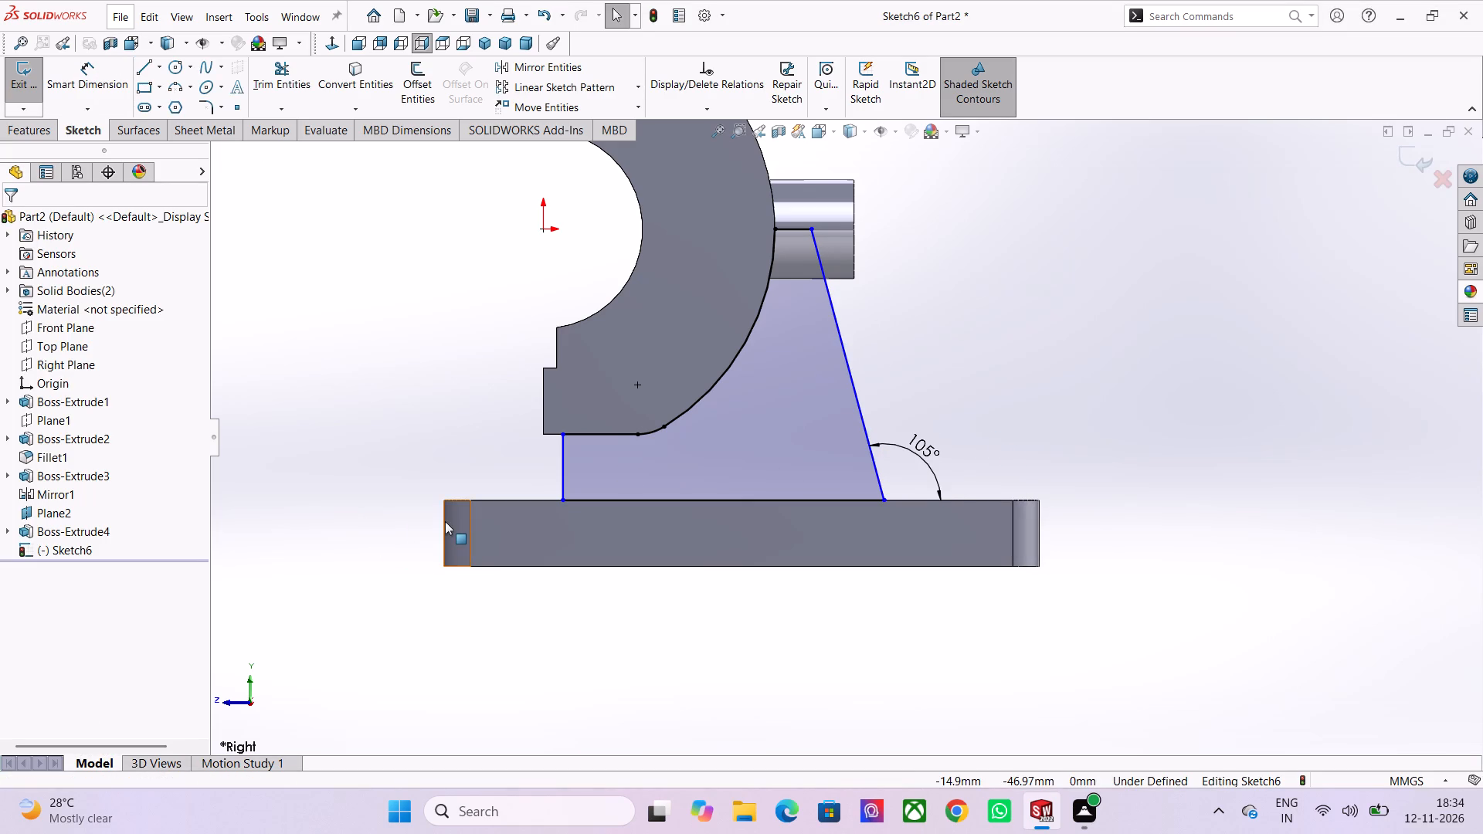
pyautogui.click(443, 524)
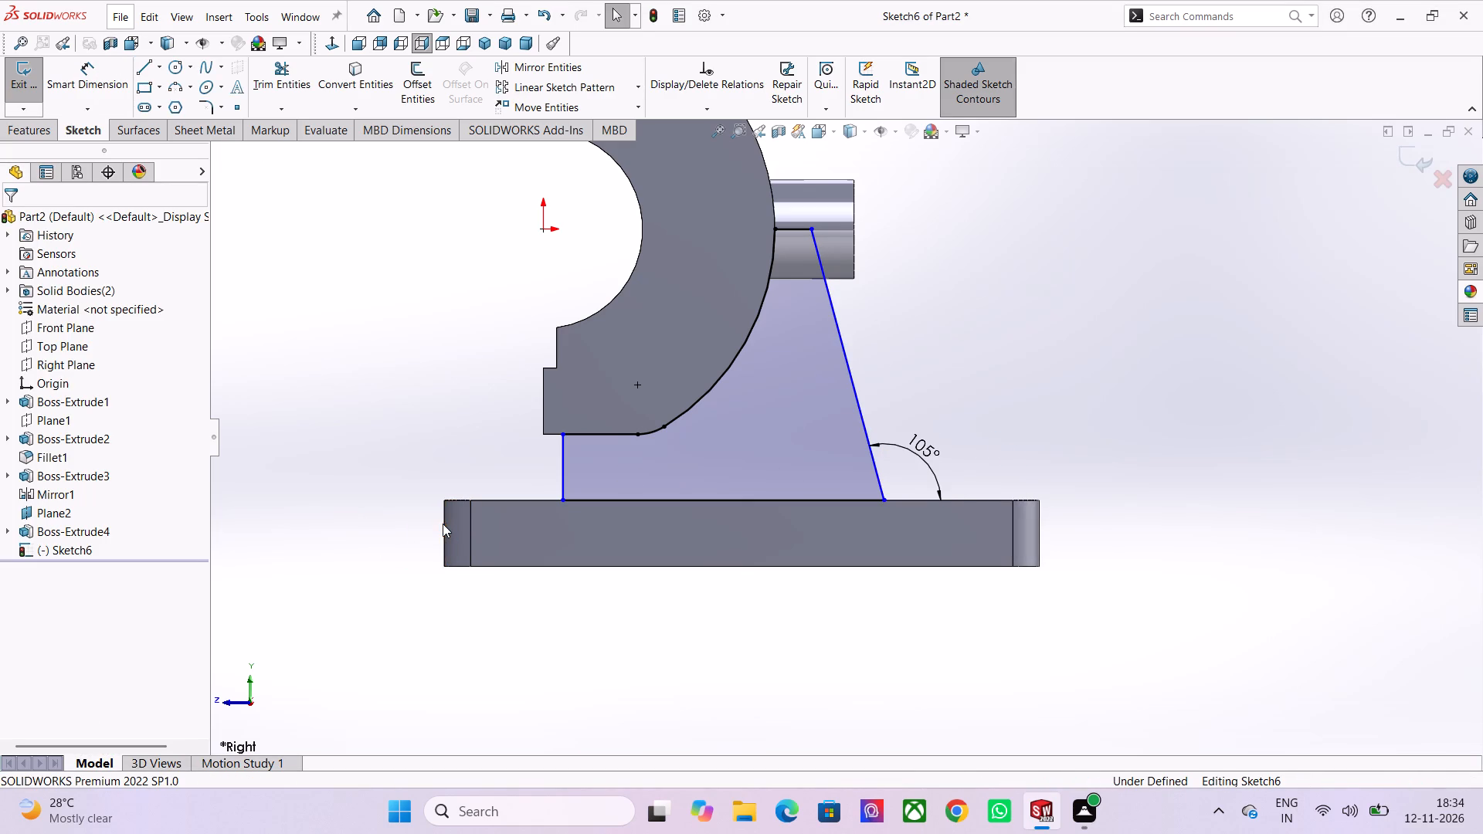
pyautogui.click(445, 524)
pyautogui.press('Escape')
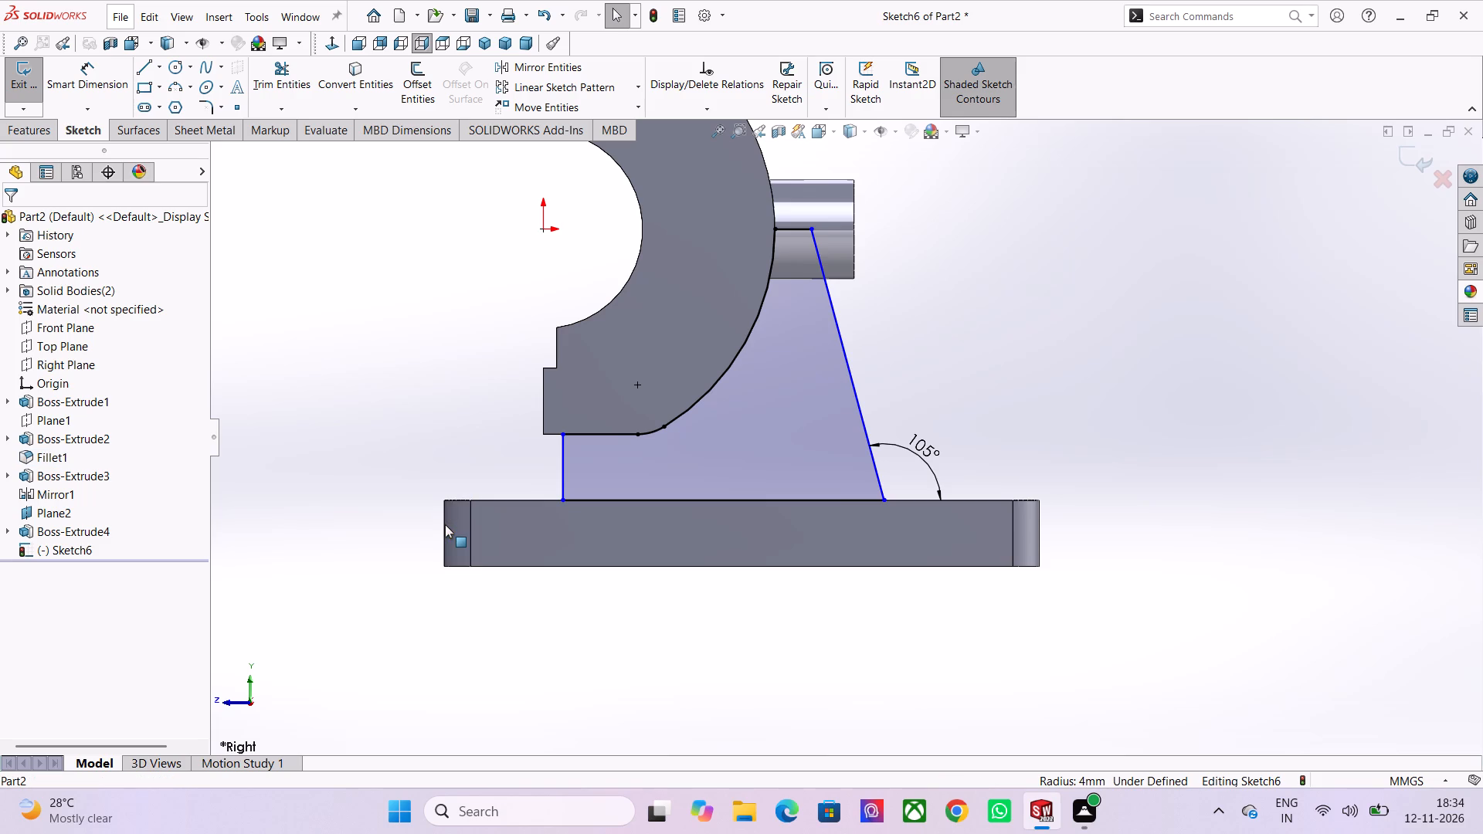
# Dimension the distance from the base's front end edge to the web profile's short vertical line as 20 mm.
pyautogui.scroll(4, 442, 517)
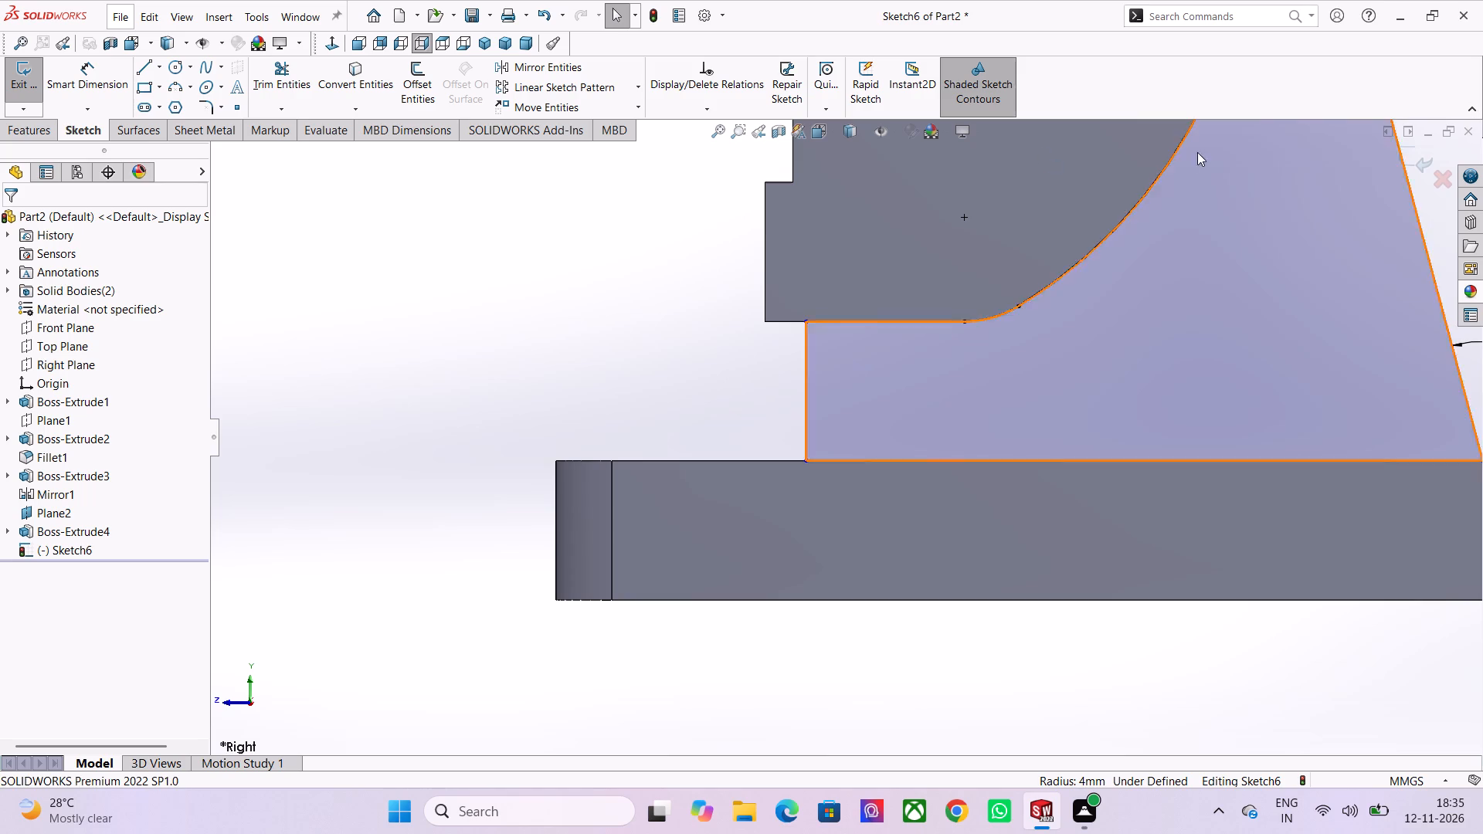
pyautogui.click(806, 380)
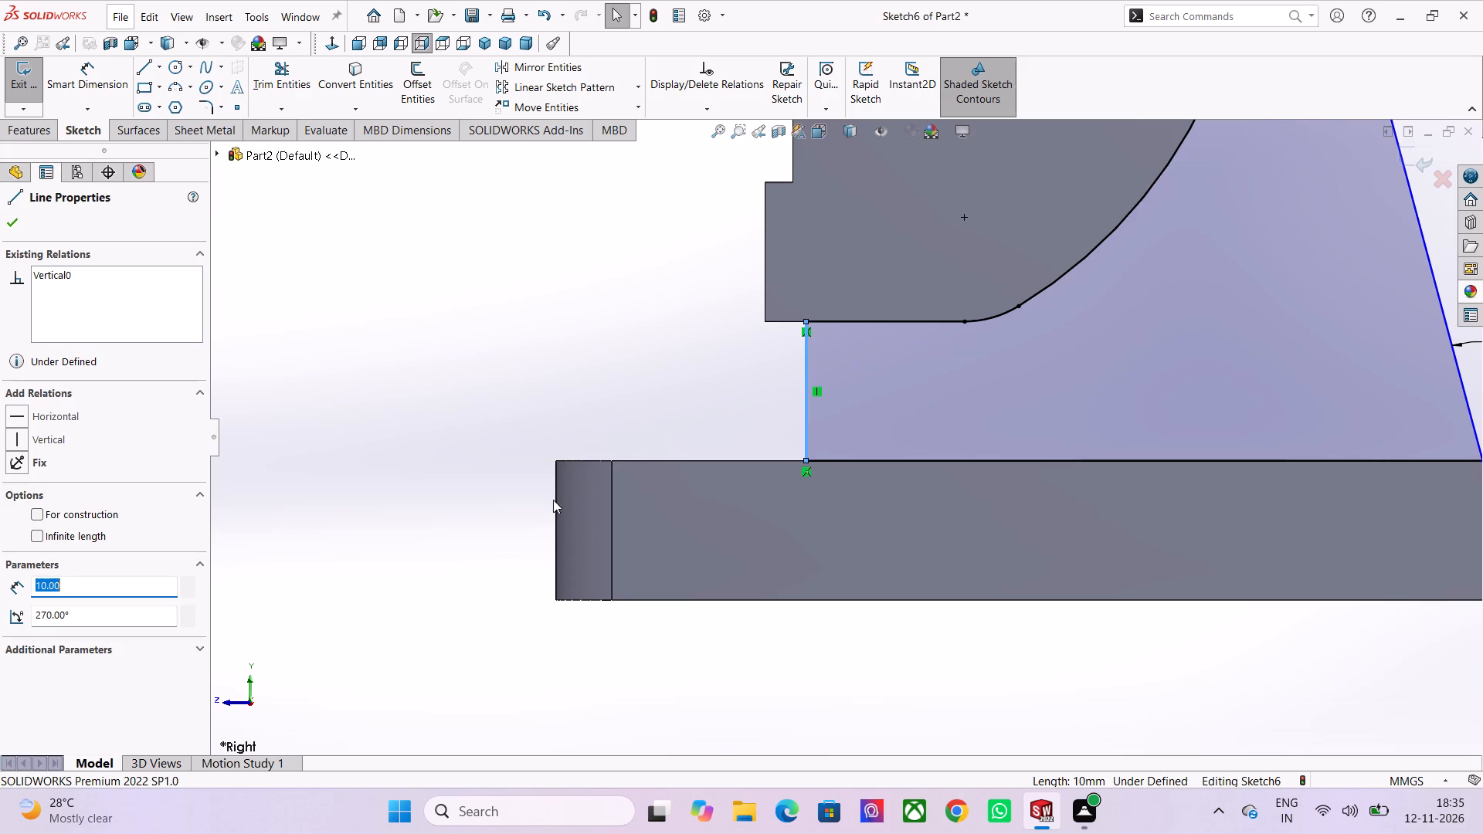
pyautogui.click(555, 507)
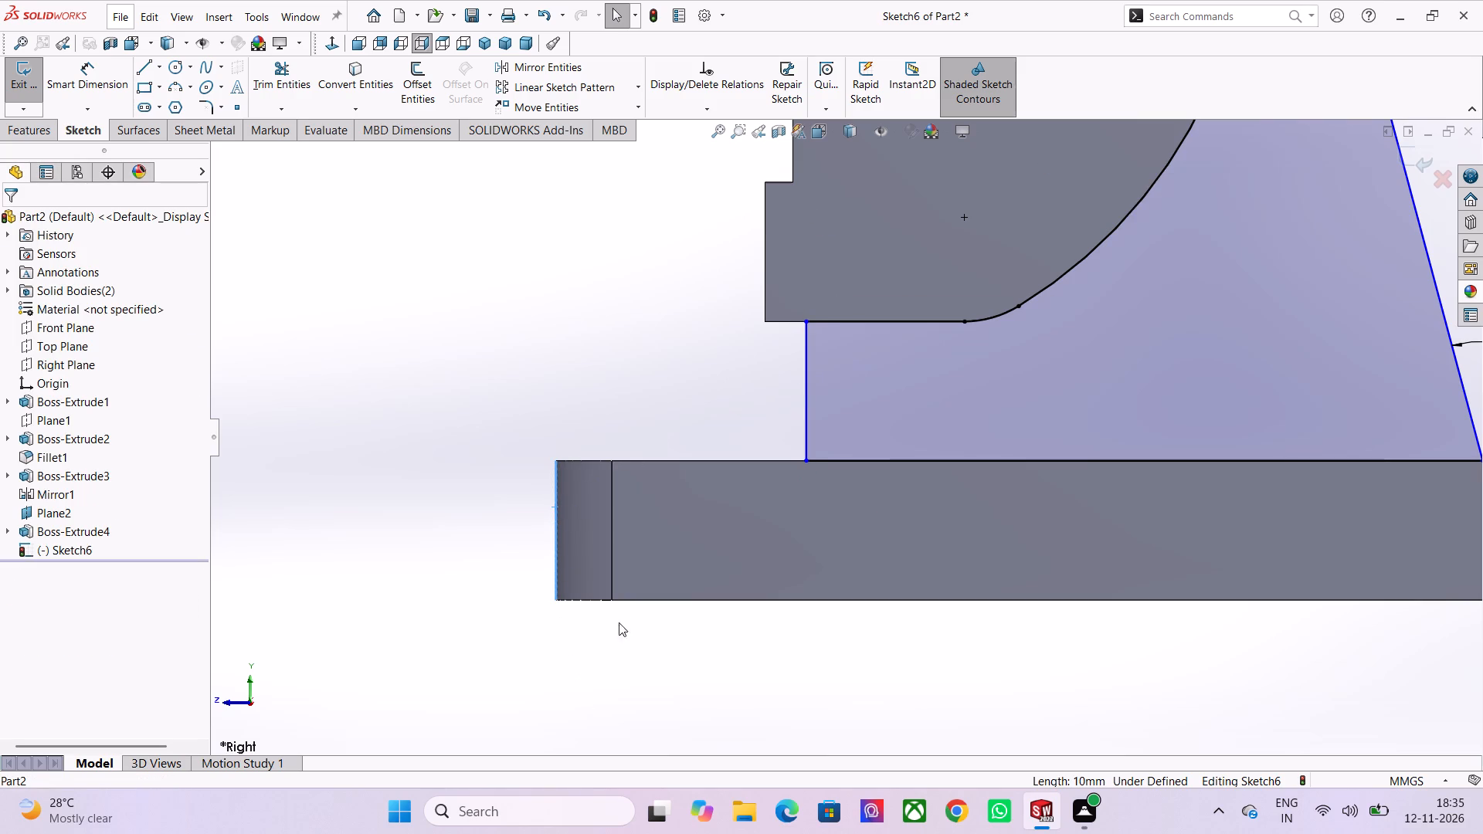
pyautogui.click(86, 93)
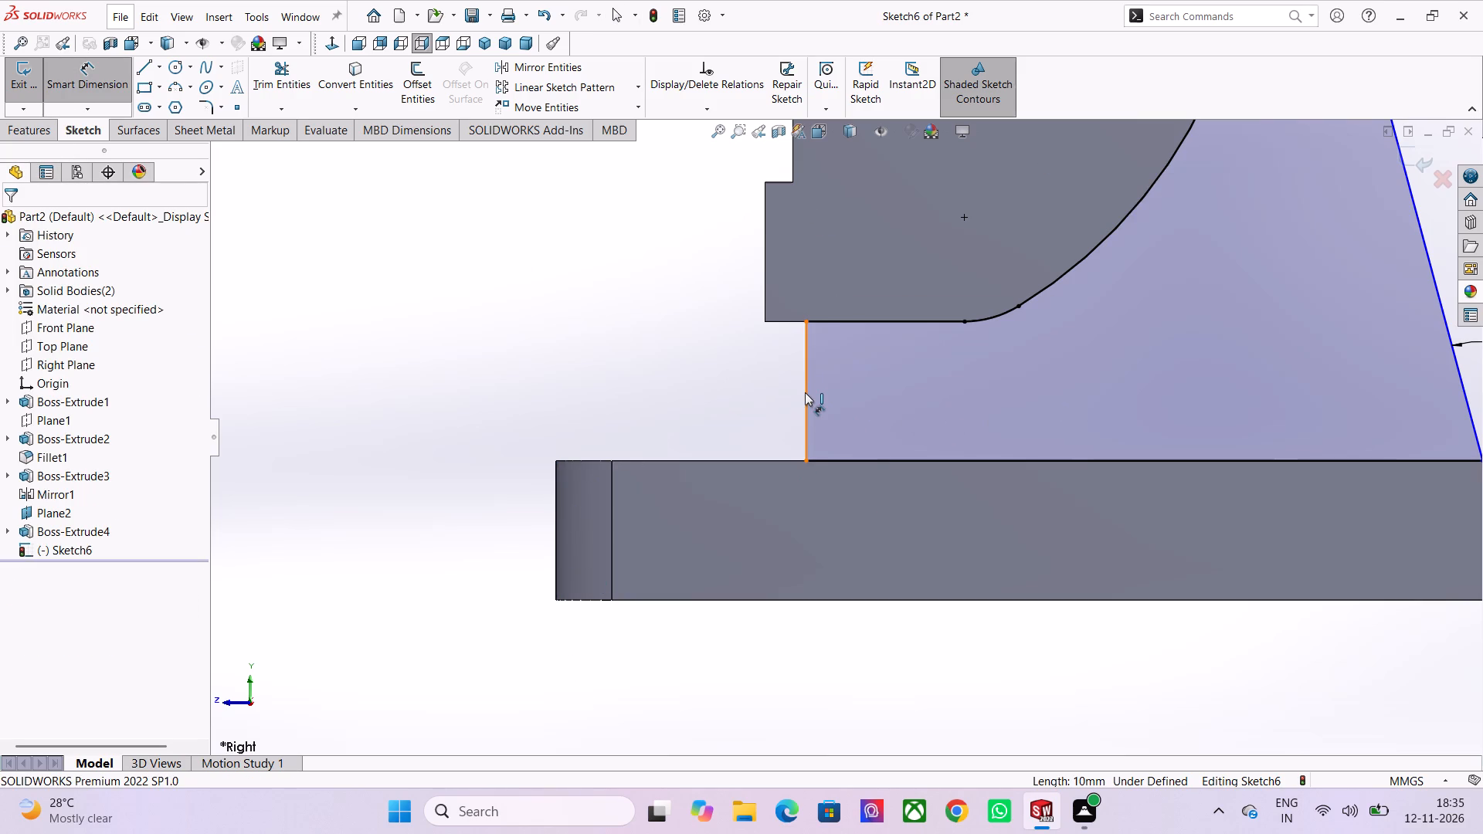
pyautogui.click(805, 392)
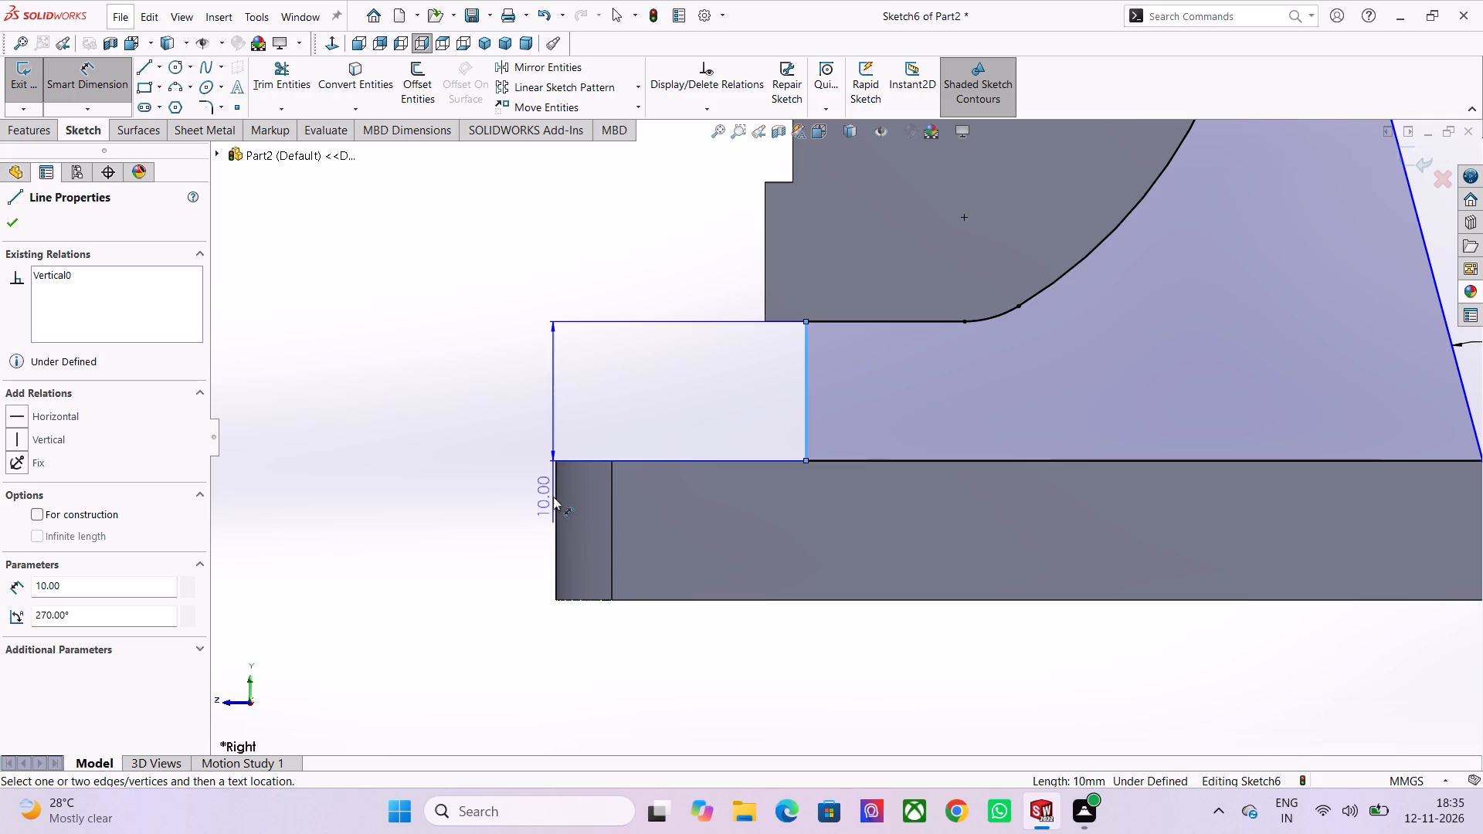
pyautogui.click(555, 510)
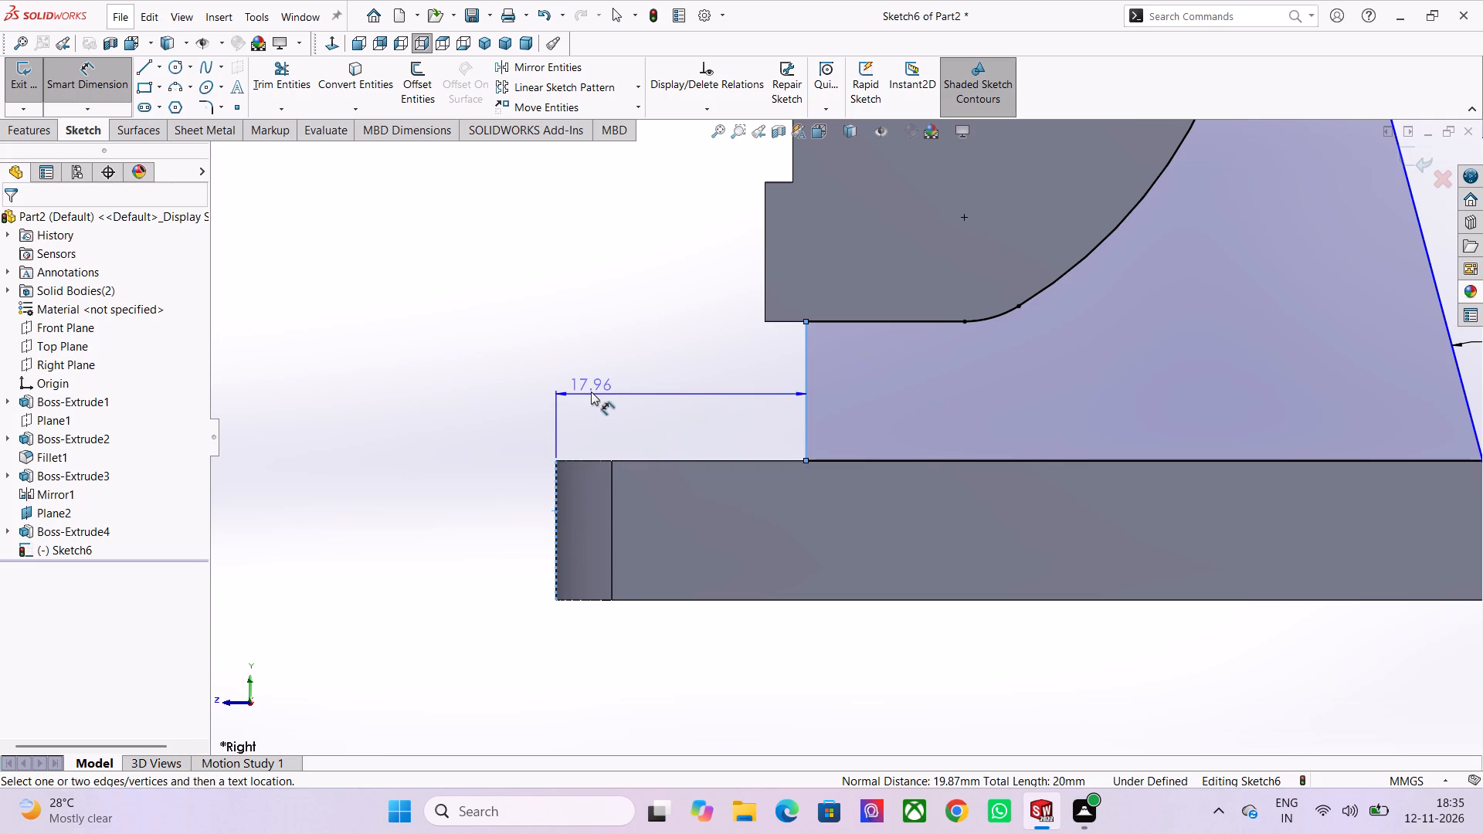
pyautogui.click(635, 675)
pyautogui.write('20')
pyautogui.press('Return')
# Dimension the length of the web profile's bottom line along the base as 40 mm.
pyautogui.scroll(-2, 1052, 624)
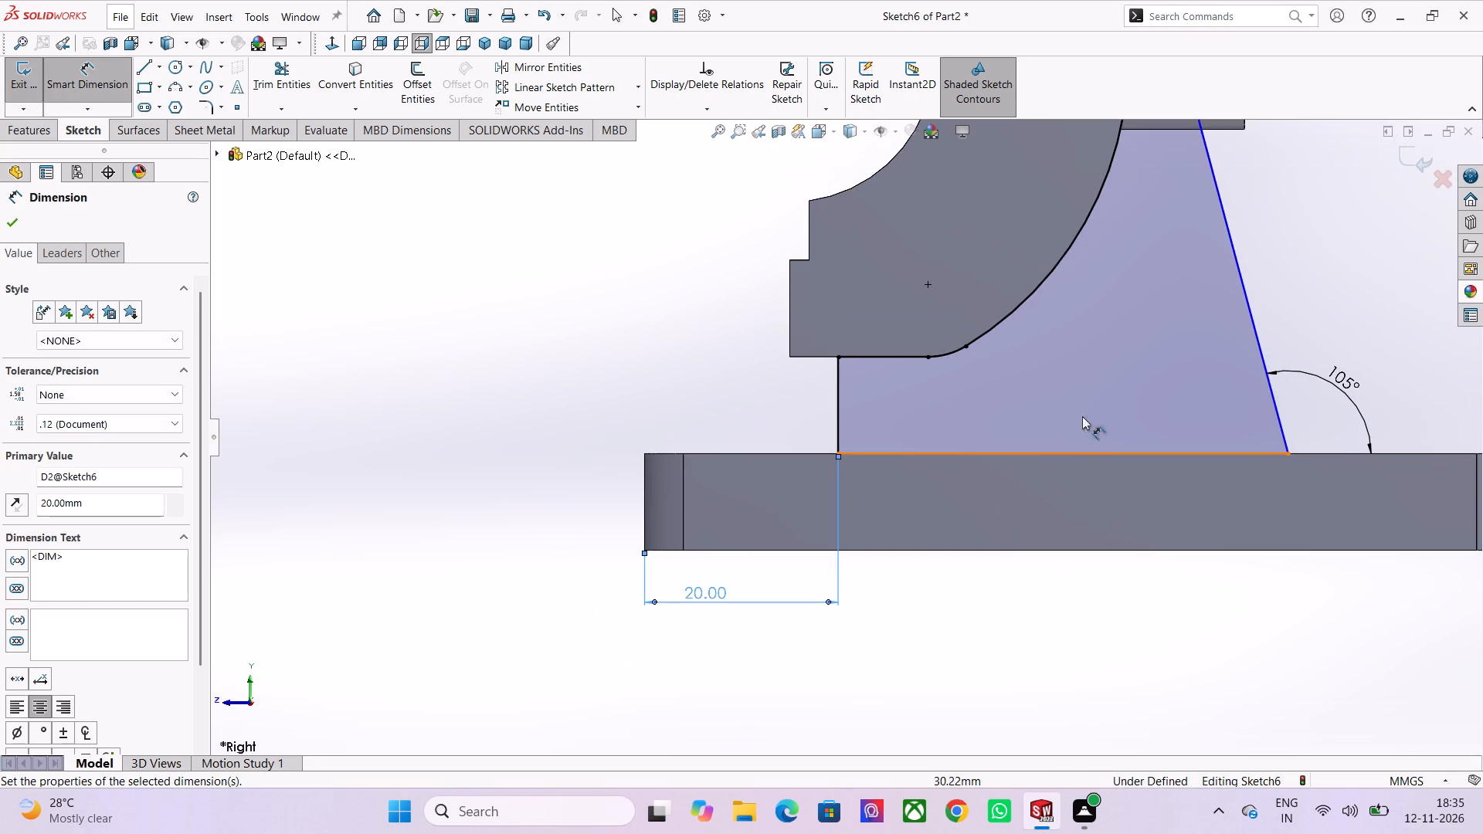
pyautogui.click(1077, 453)
pyautogui.click(1090, 664)
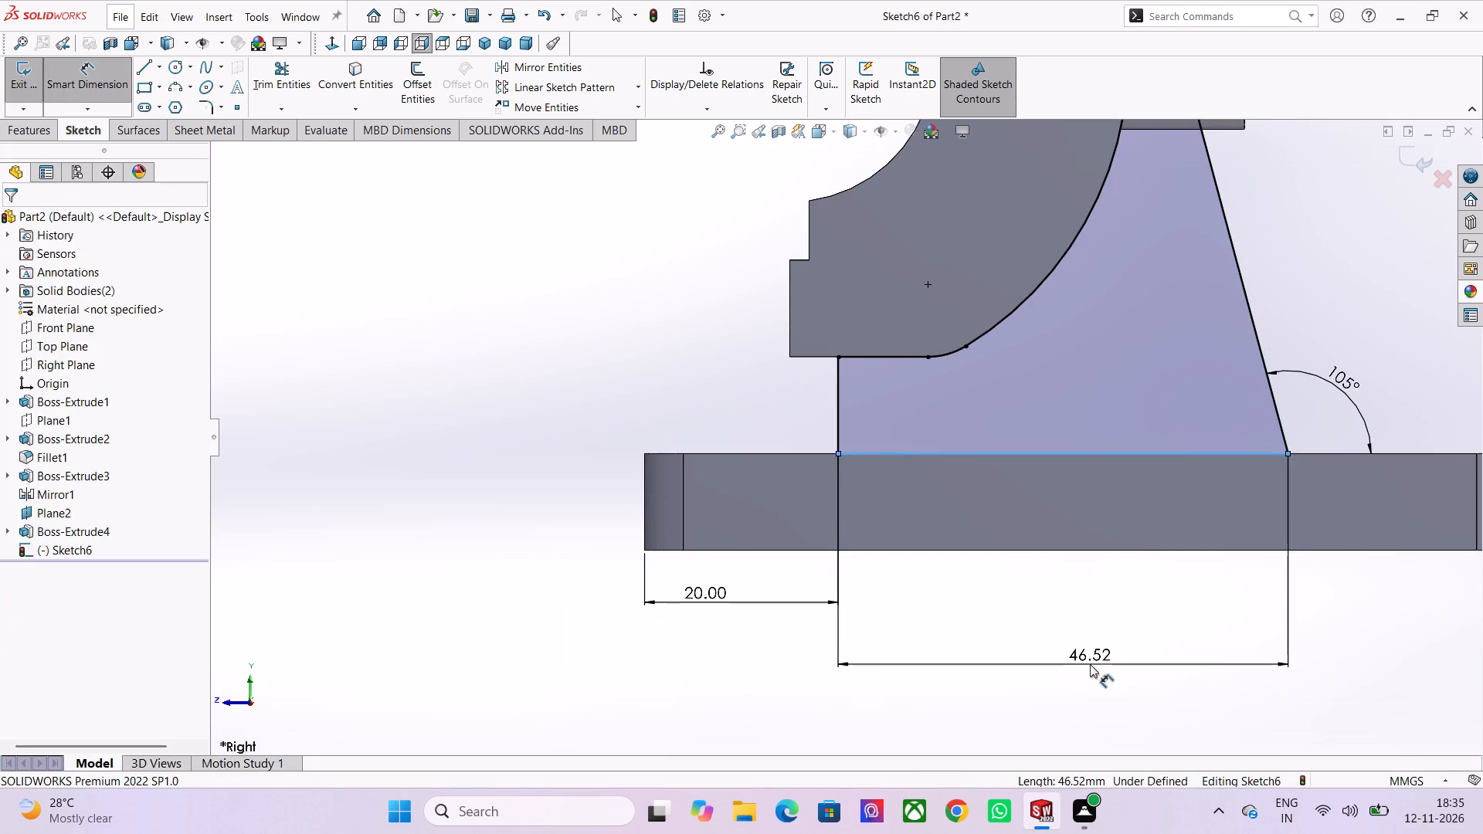
pyautogui.write('40')
pyautogui.press('Return')
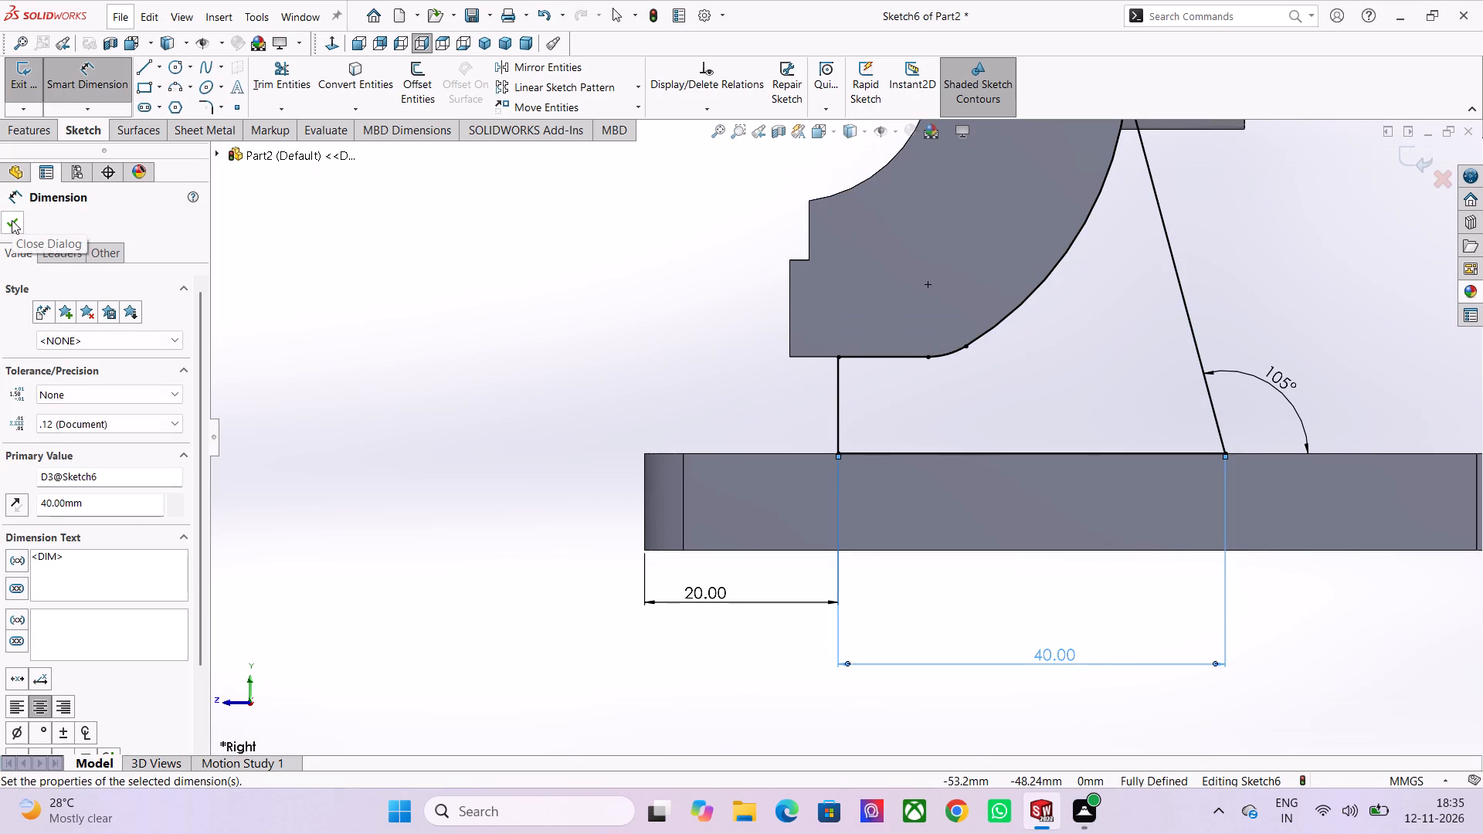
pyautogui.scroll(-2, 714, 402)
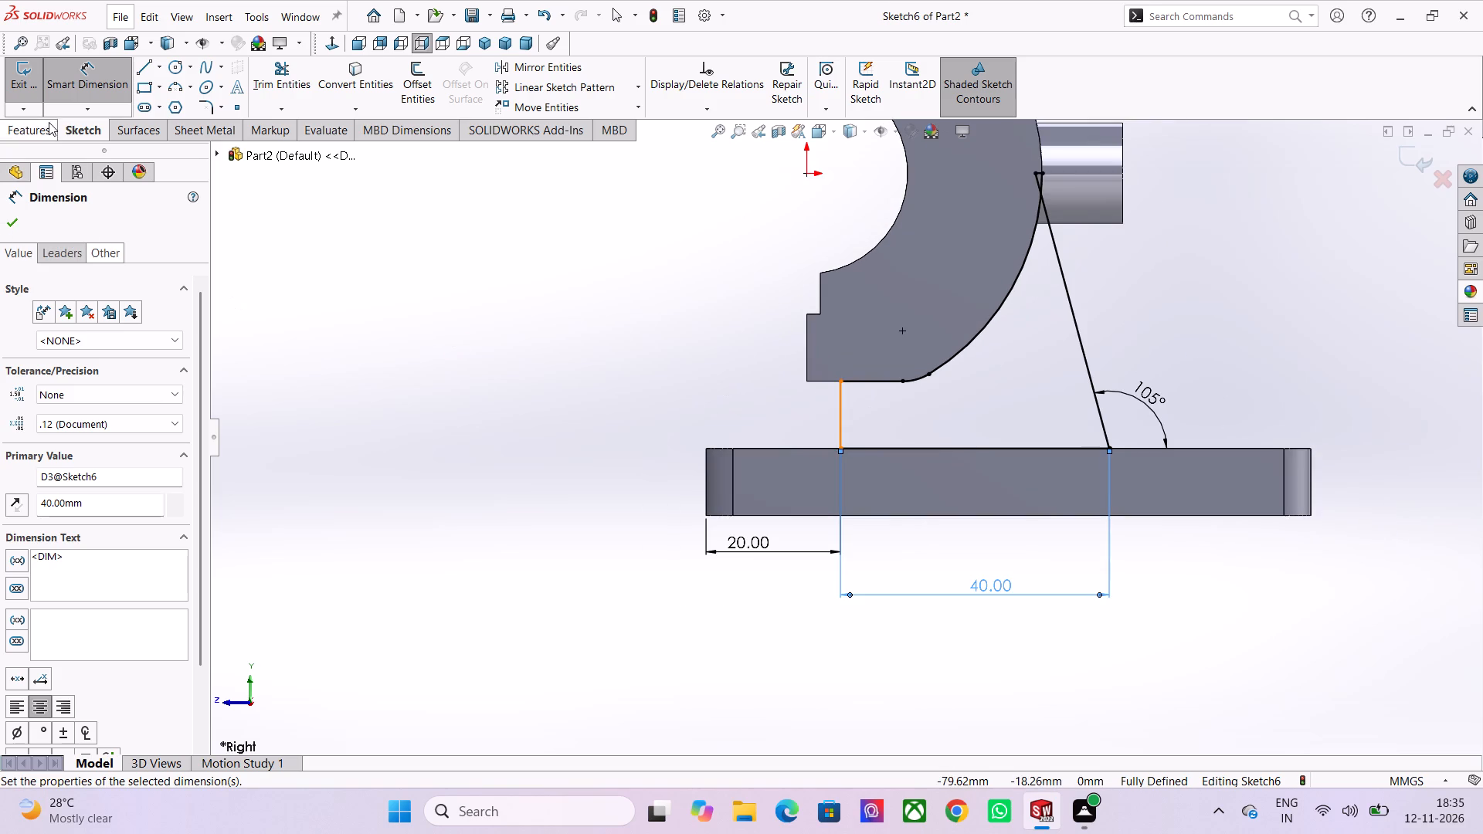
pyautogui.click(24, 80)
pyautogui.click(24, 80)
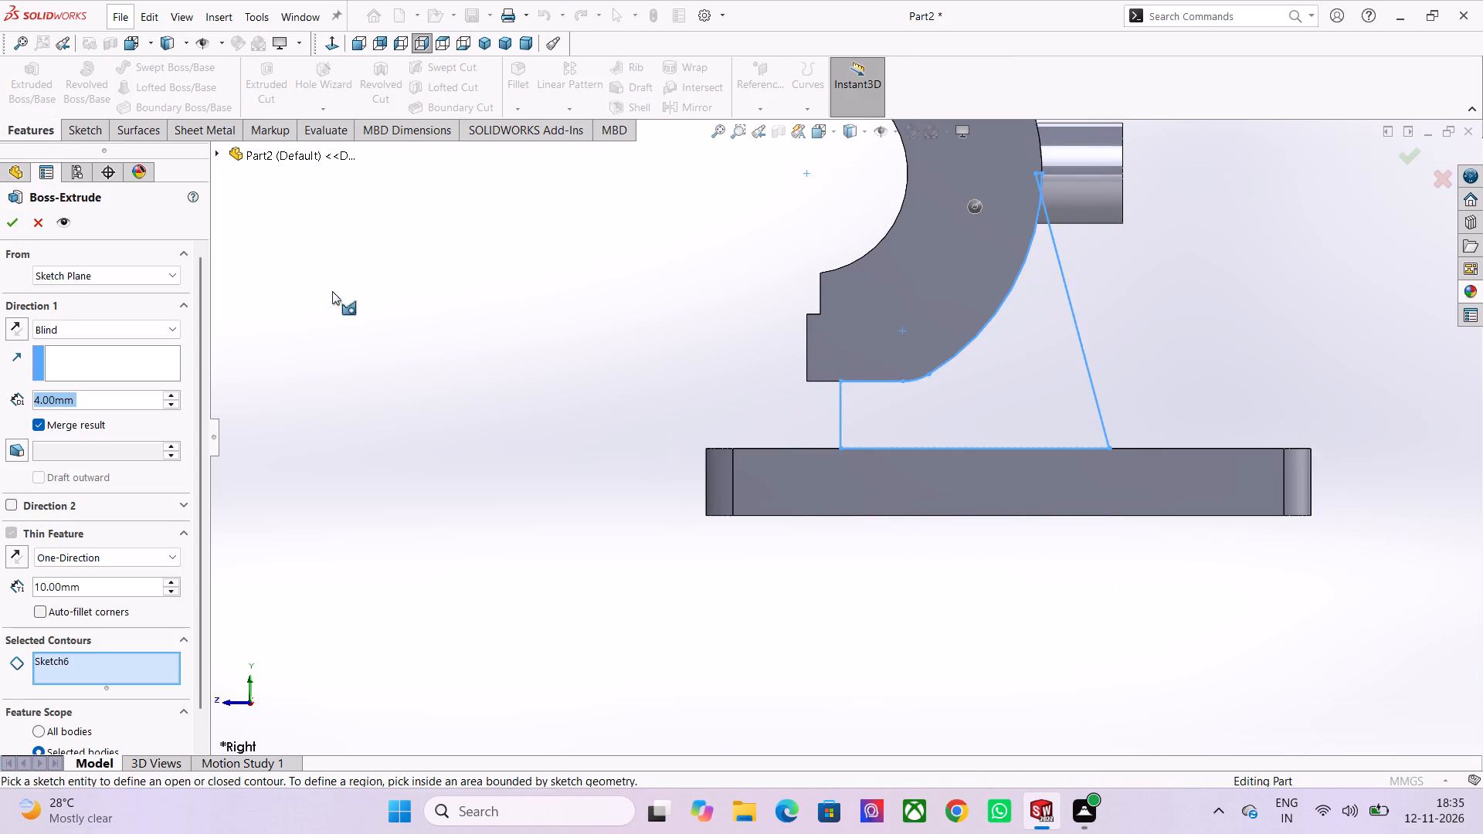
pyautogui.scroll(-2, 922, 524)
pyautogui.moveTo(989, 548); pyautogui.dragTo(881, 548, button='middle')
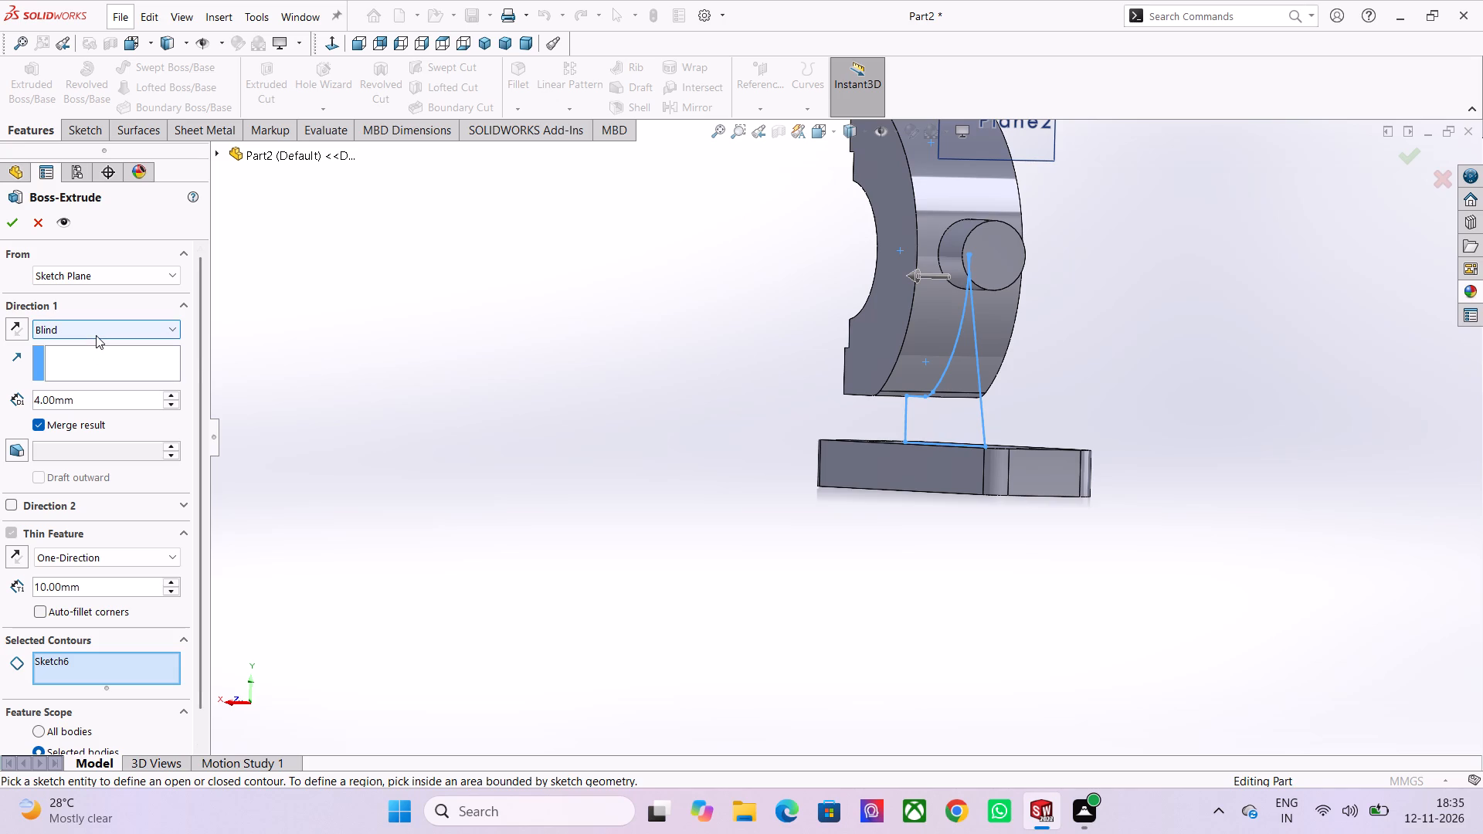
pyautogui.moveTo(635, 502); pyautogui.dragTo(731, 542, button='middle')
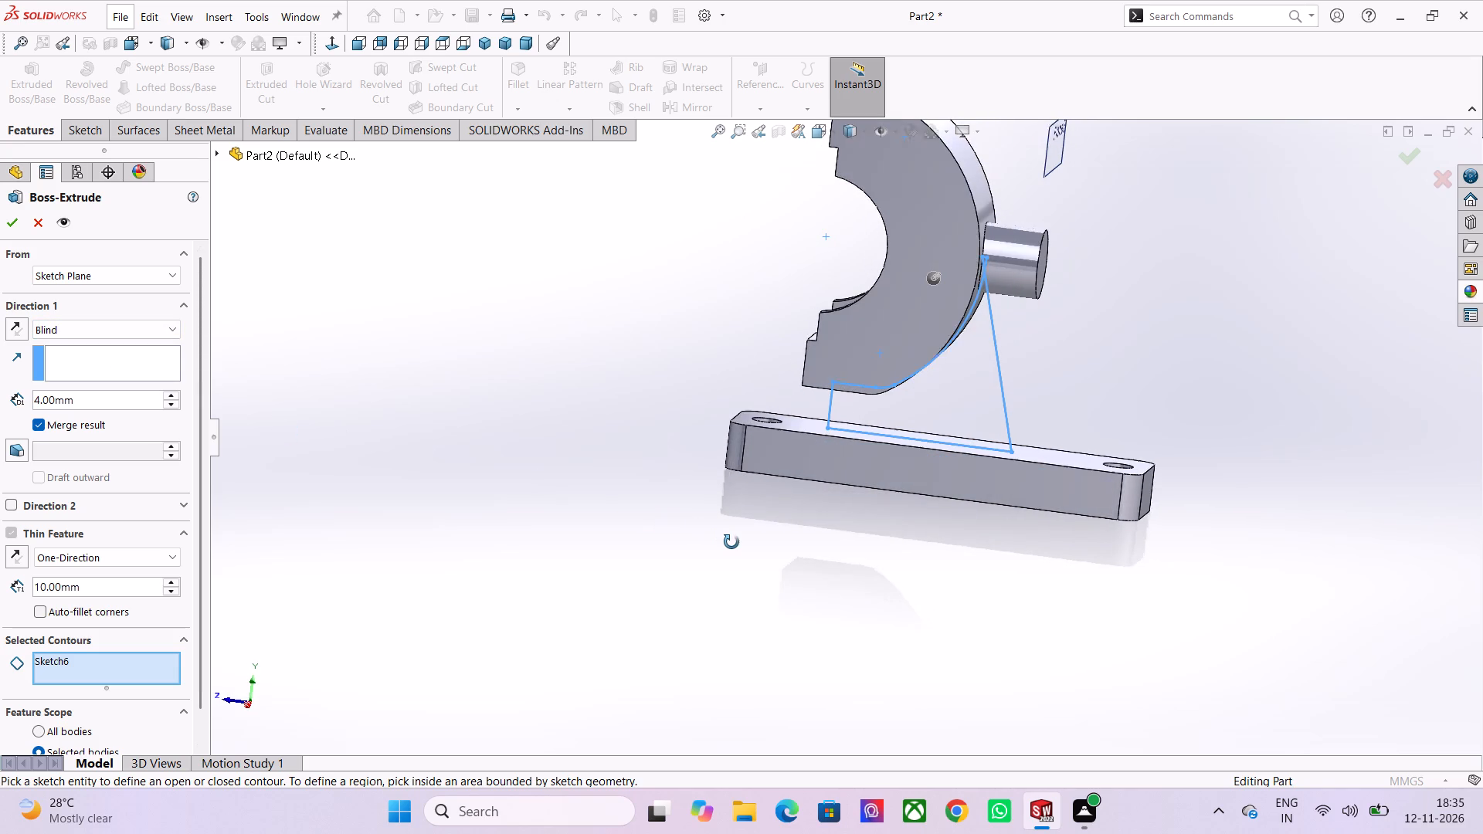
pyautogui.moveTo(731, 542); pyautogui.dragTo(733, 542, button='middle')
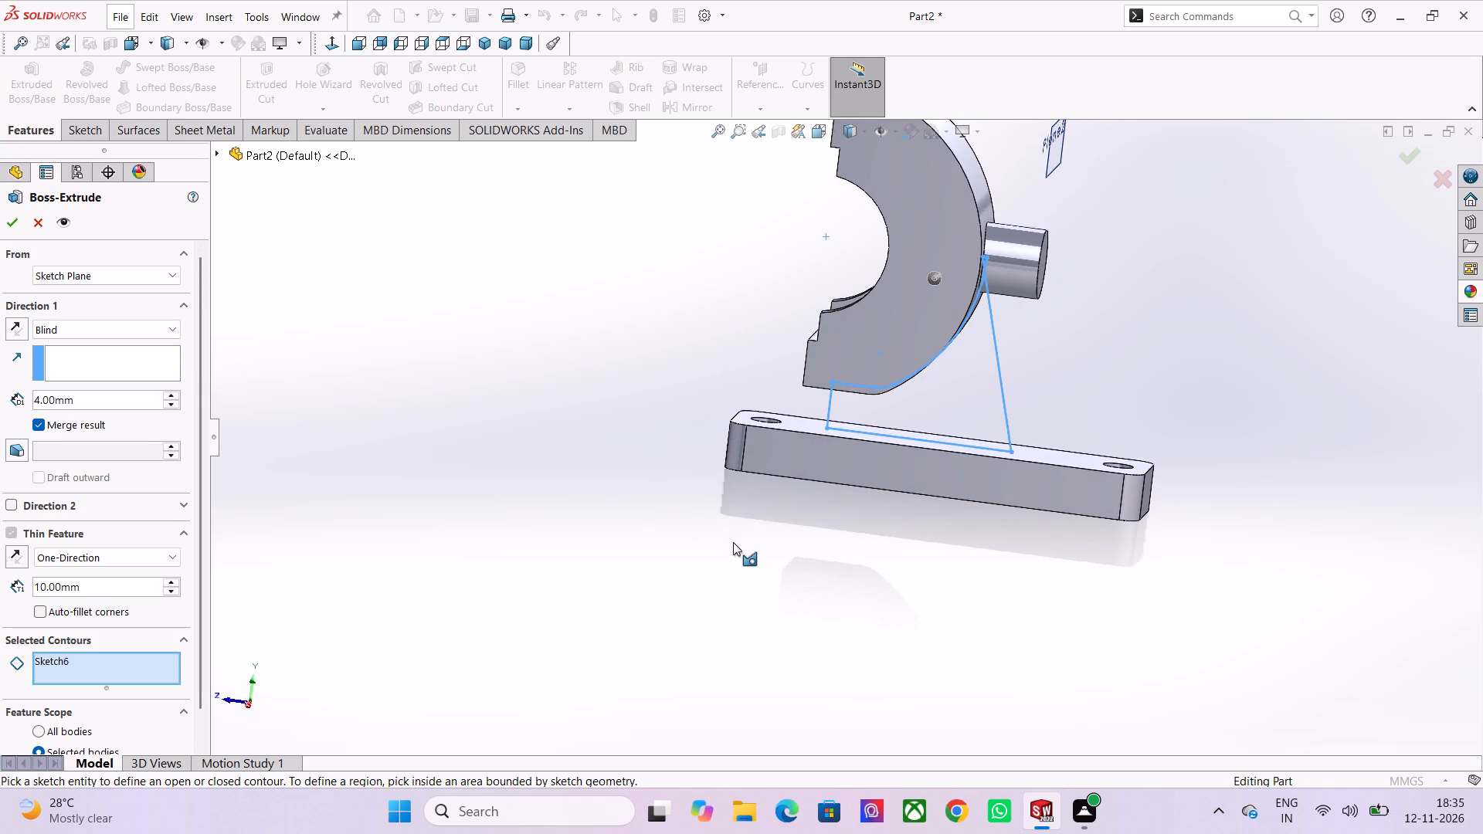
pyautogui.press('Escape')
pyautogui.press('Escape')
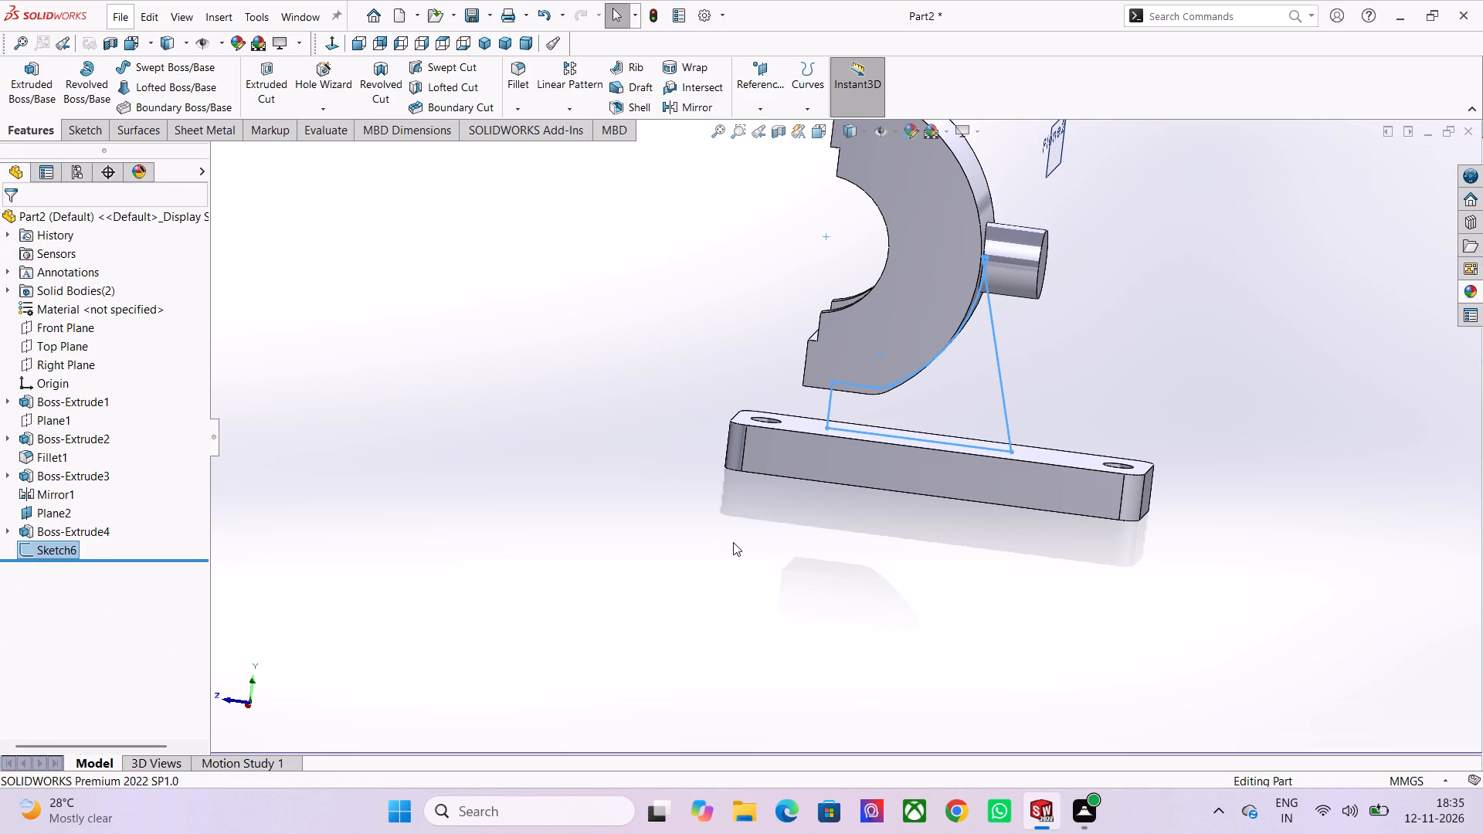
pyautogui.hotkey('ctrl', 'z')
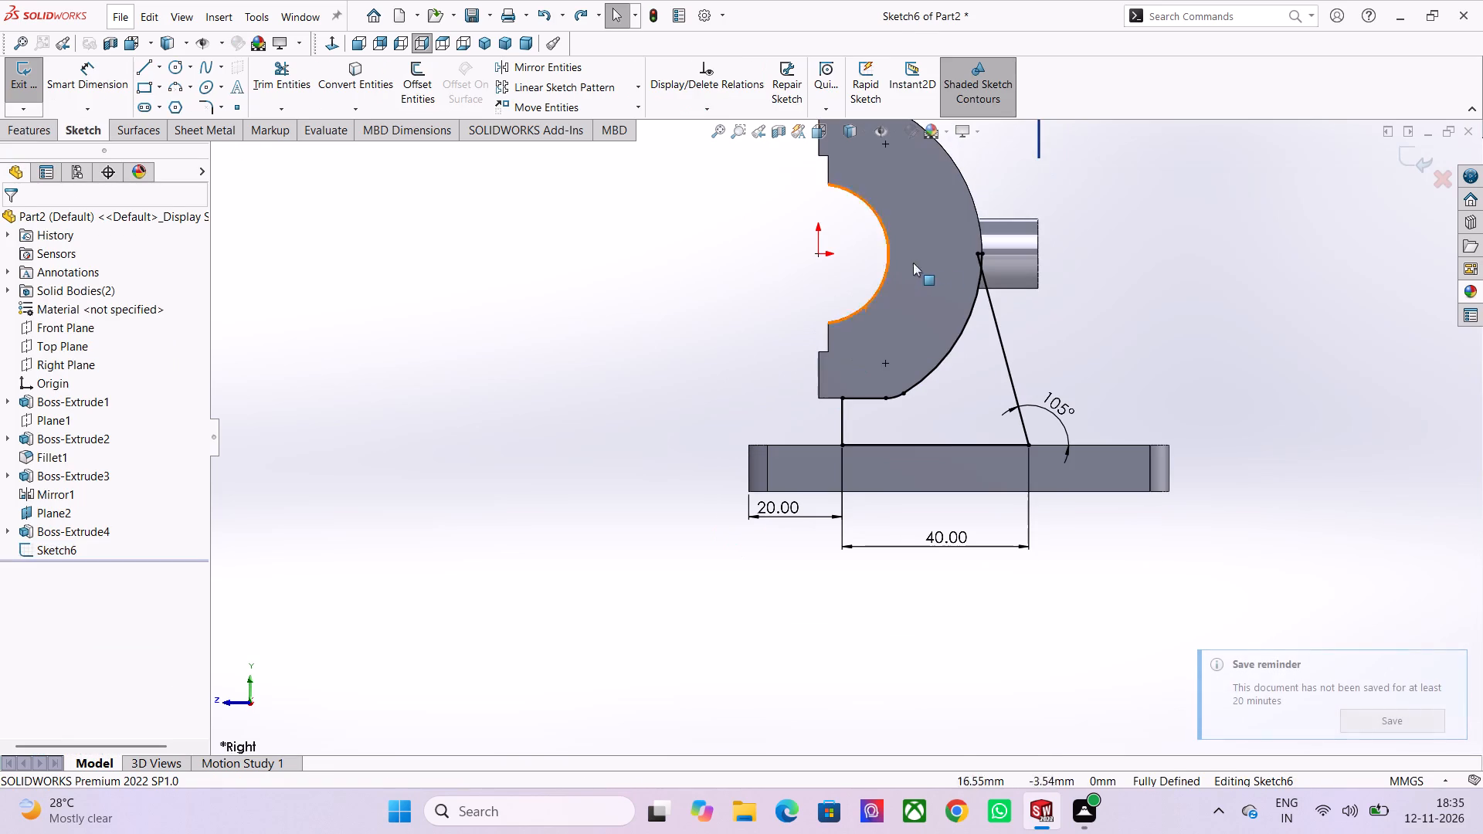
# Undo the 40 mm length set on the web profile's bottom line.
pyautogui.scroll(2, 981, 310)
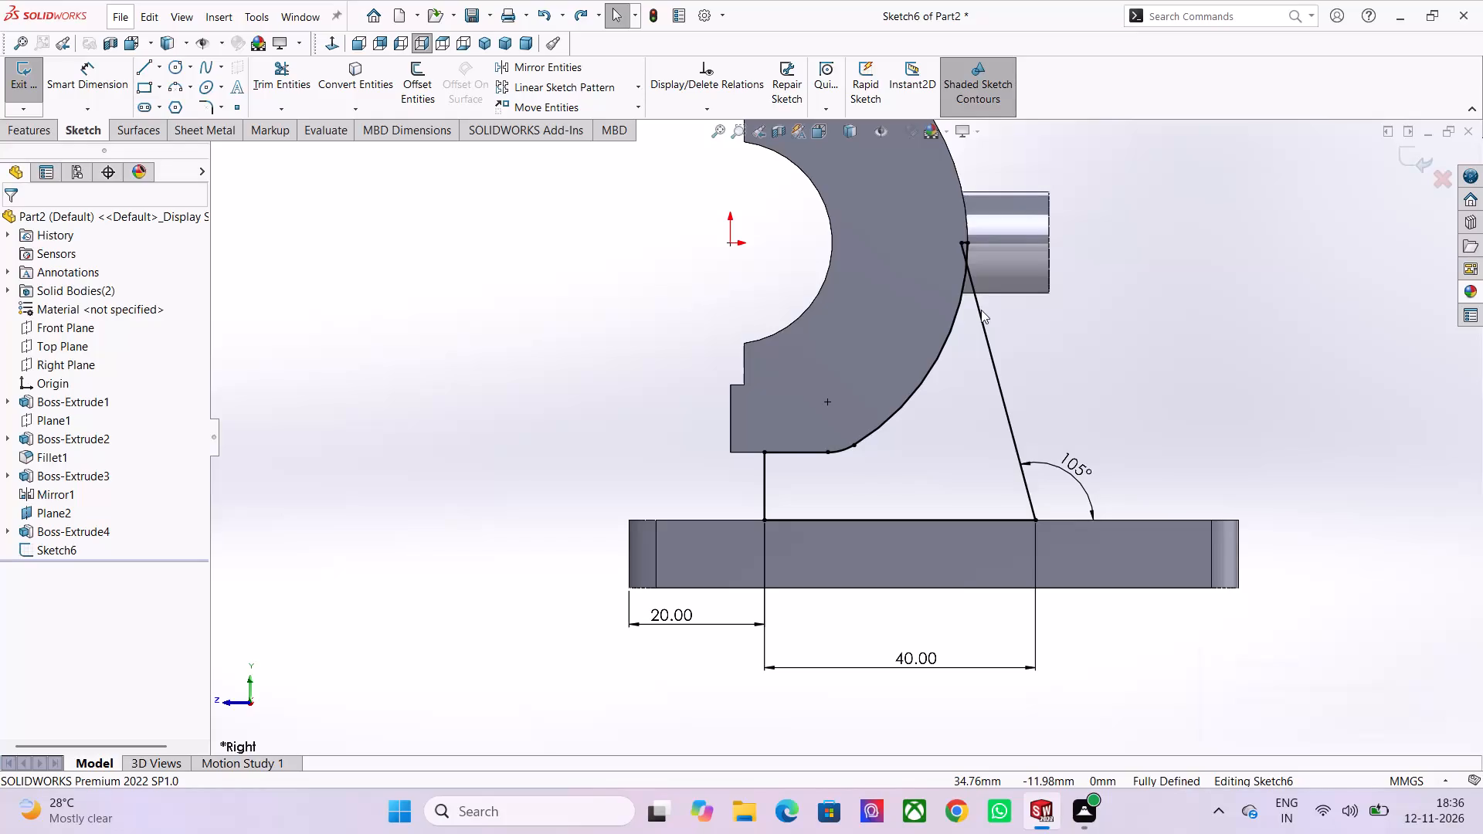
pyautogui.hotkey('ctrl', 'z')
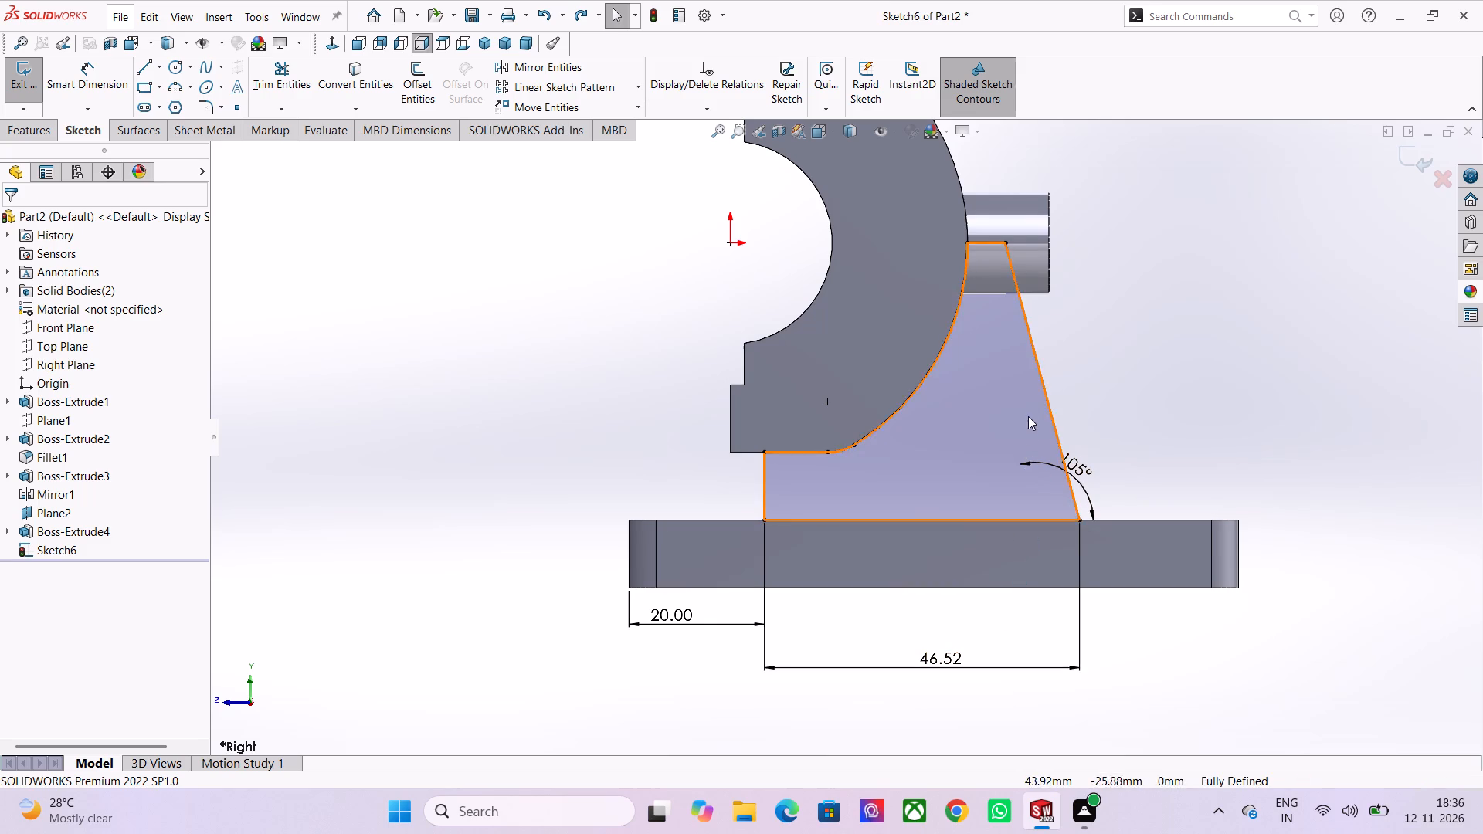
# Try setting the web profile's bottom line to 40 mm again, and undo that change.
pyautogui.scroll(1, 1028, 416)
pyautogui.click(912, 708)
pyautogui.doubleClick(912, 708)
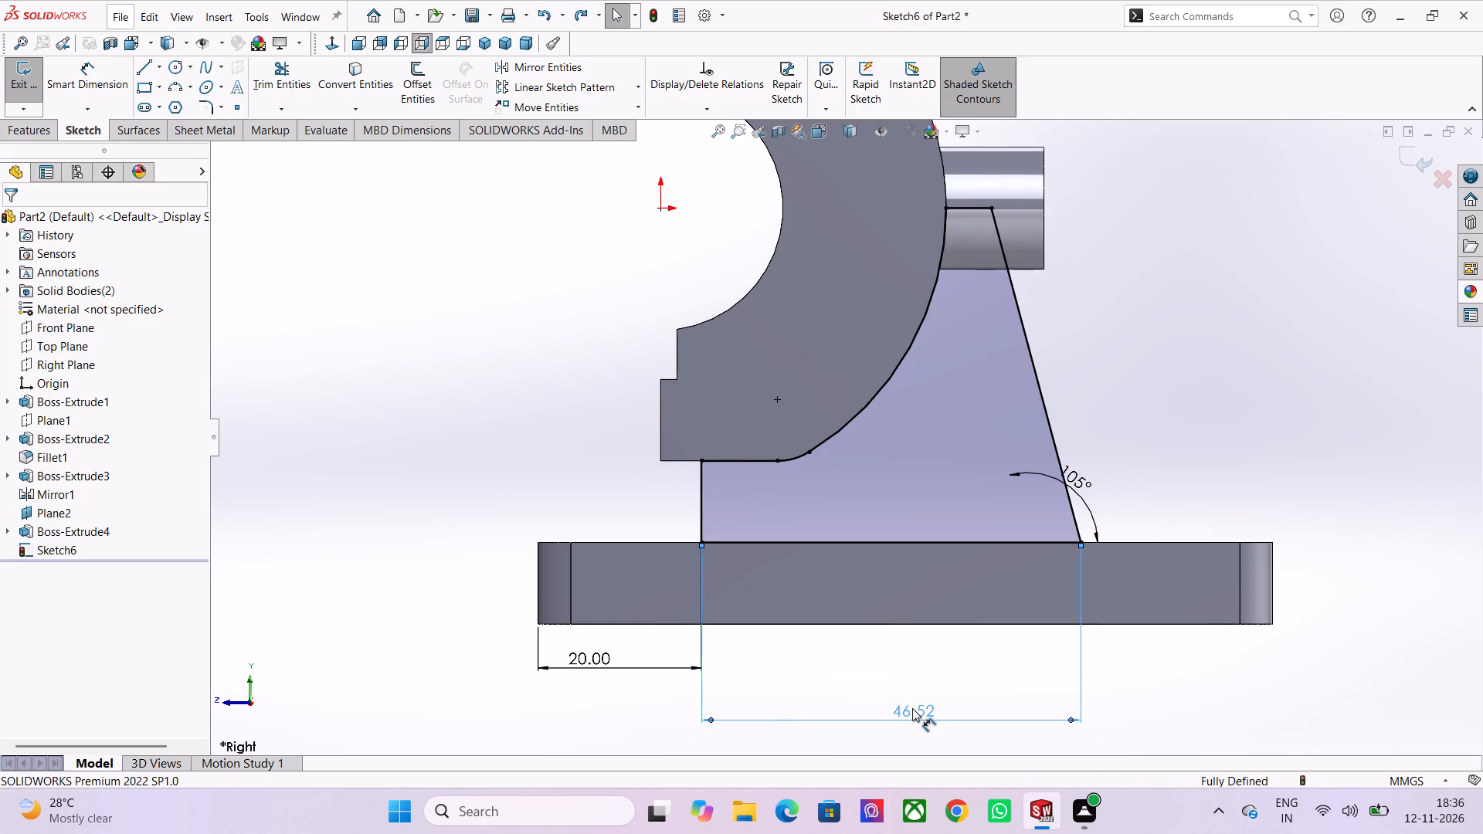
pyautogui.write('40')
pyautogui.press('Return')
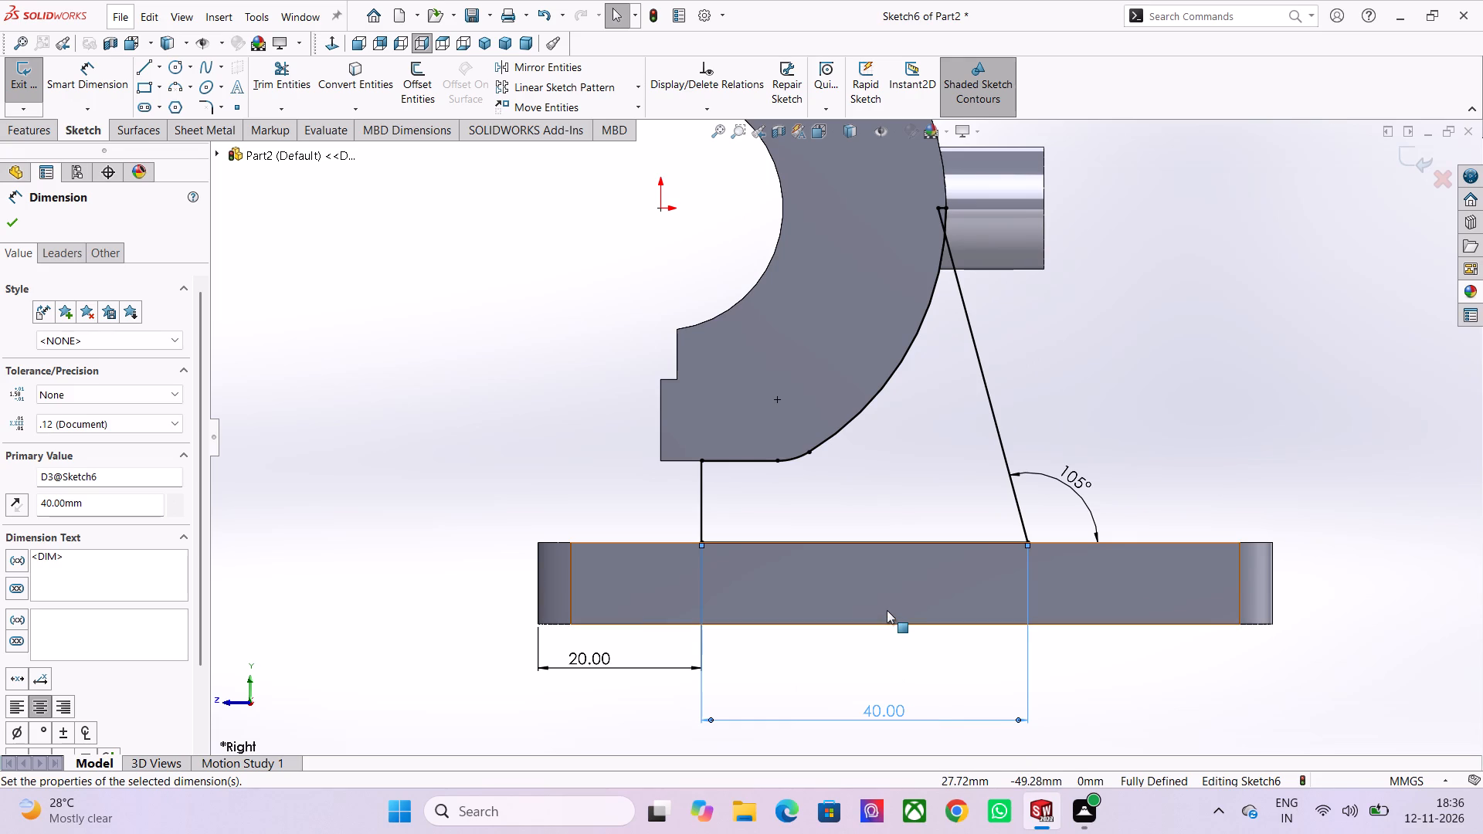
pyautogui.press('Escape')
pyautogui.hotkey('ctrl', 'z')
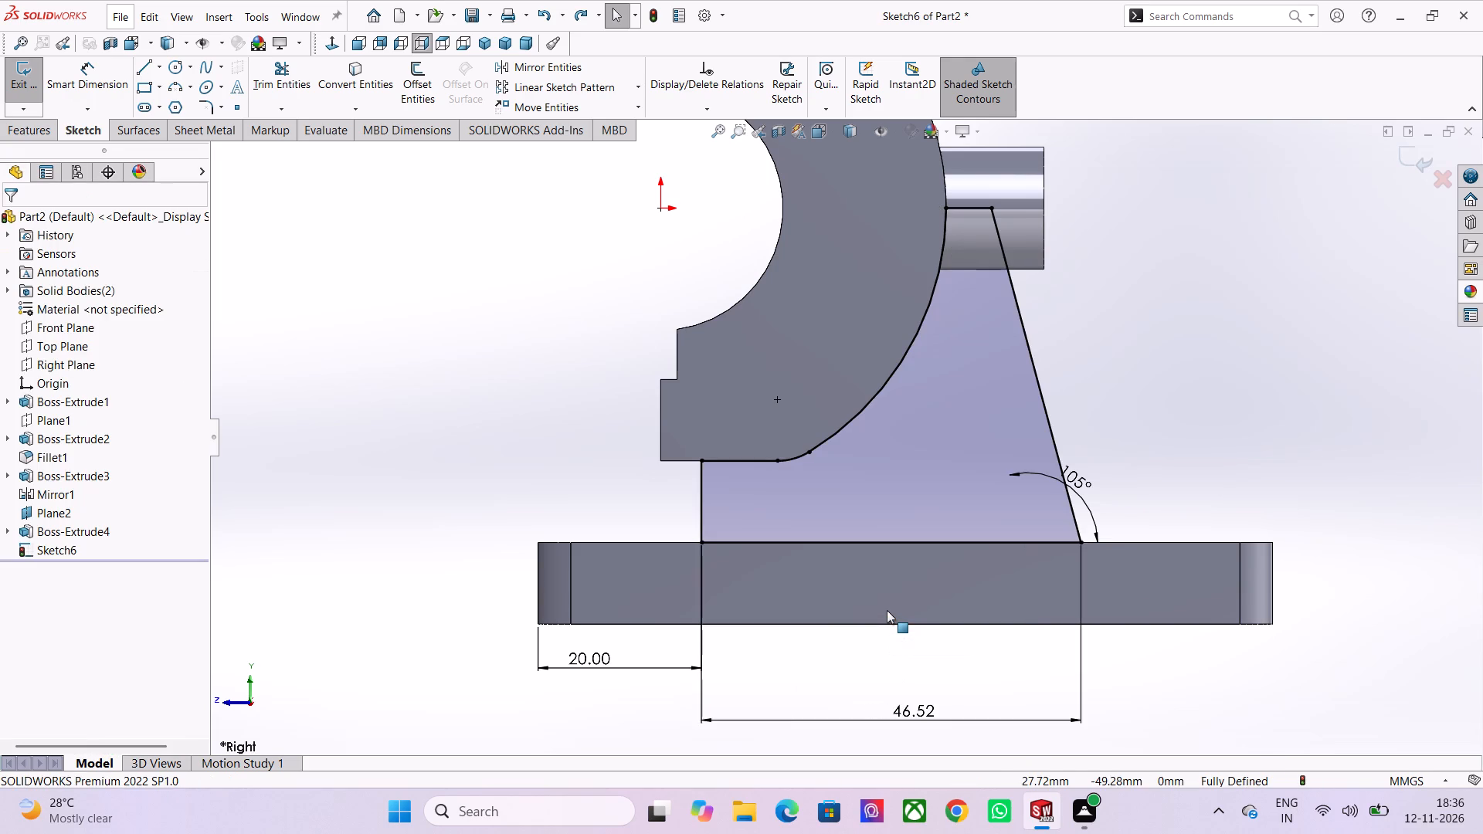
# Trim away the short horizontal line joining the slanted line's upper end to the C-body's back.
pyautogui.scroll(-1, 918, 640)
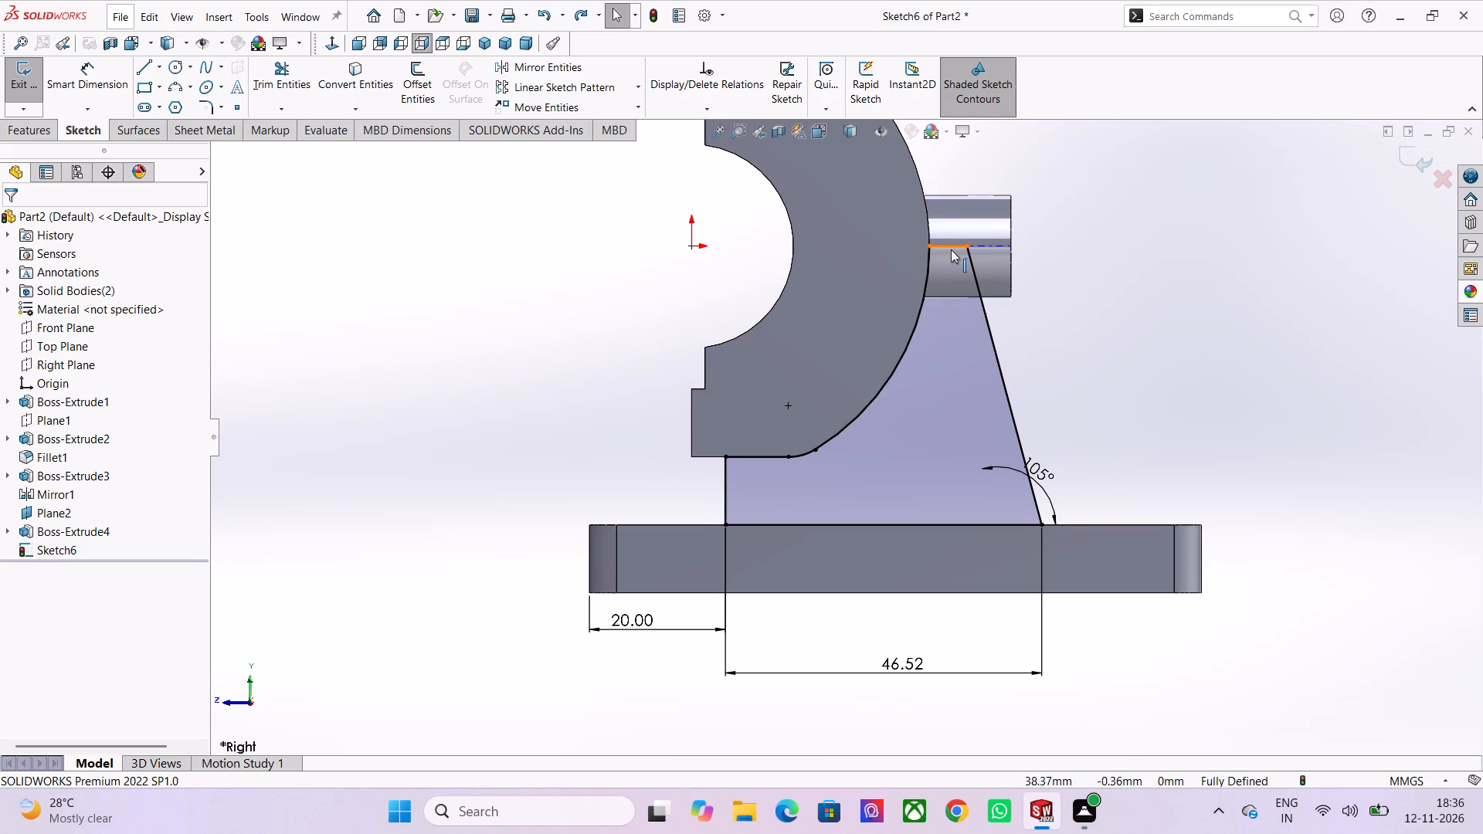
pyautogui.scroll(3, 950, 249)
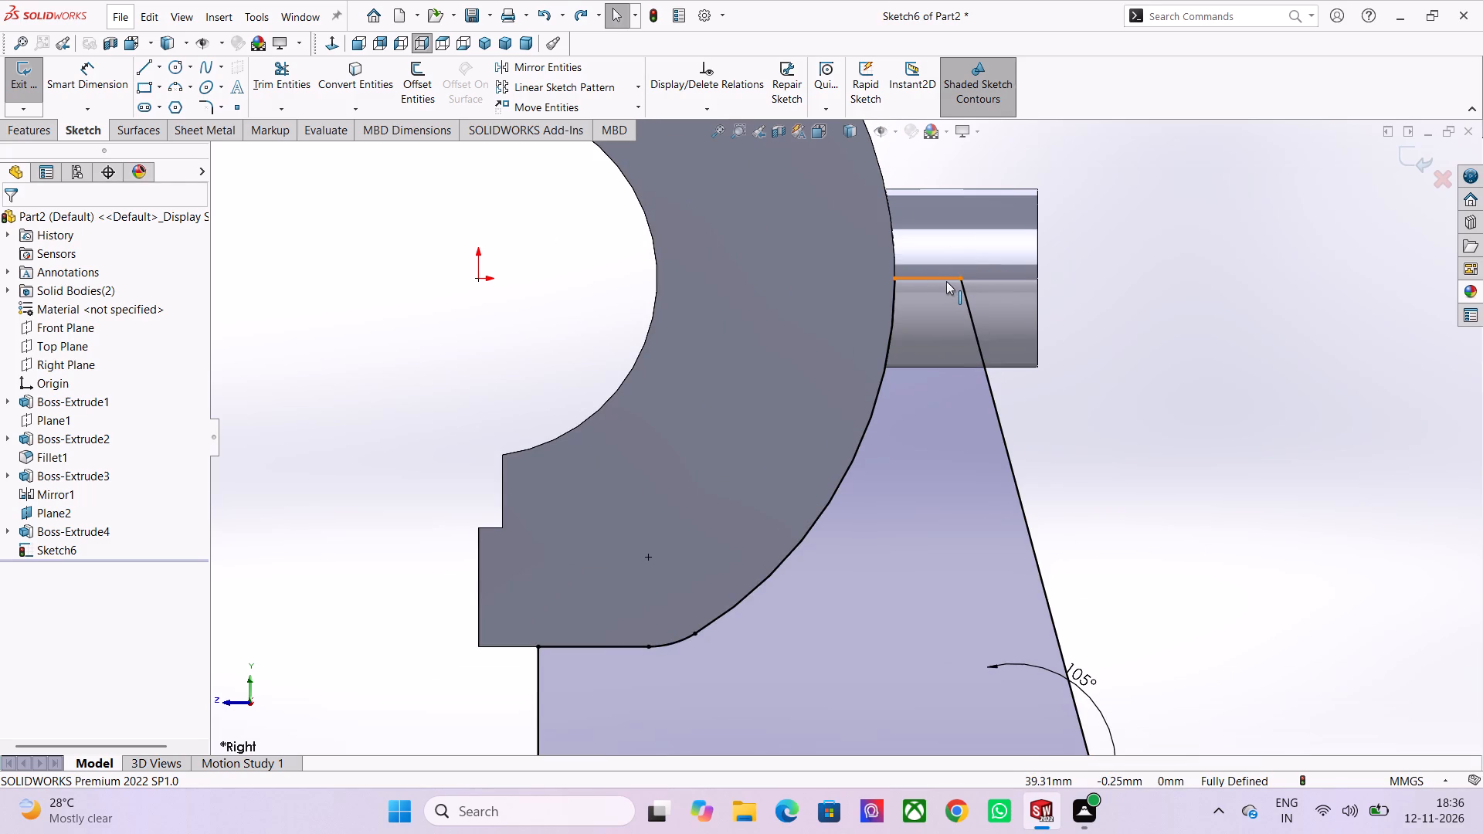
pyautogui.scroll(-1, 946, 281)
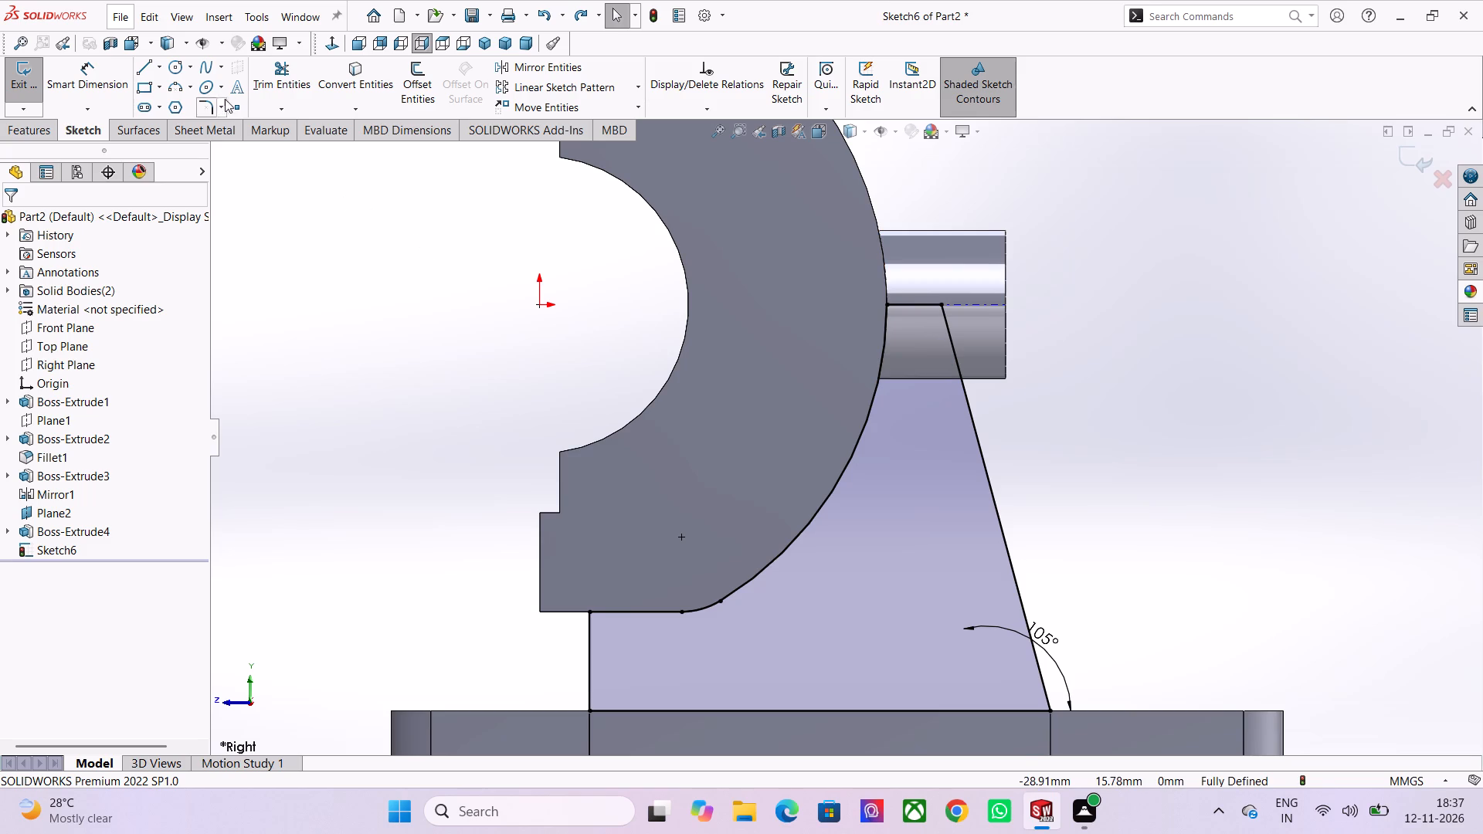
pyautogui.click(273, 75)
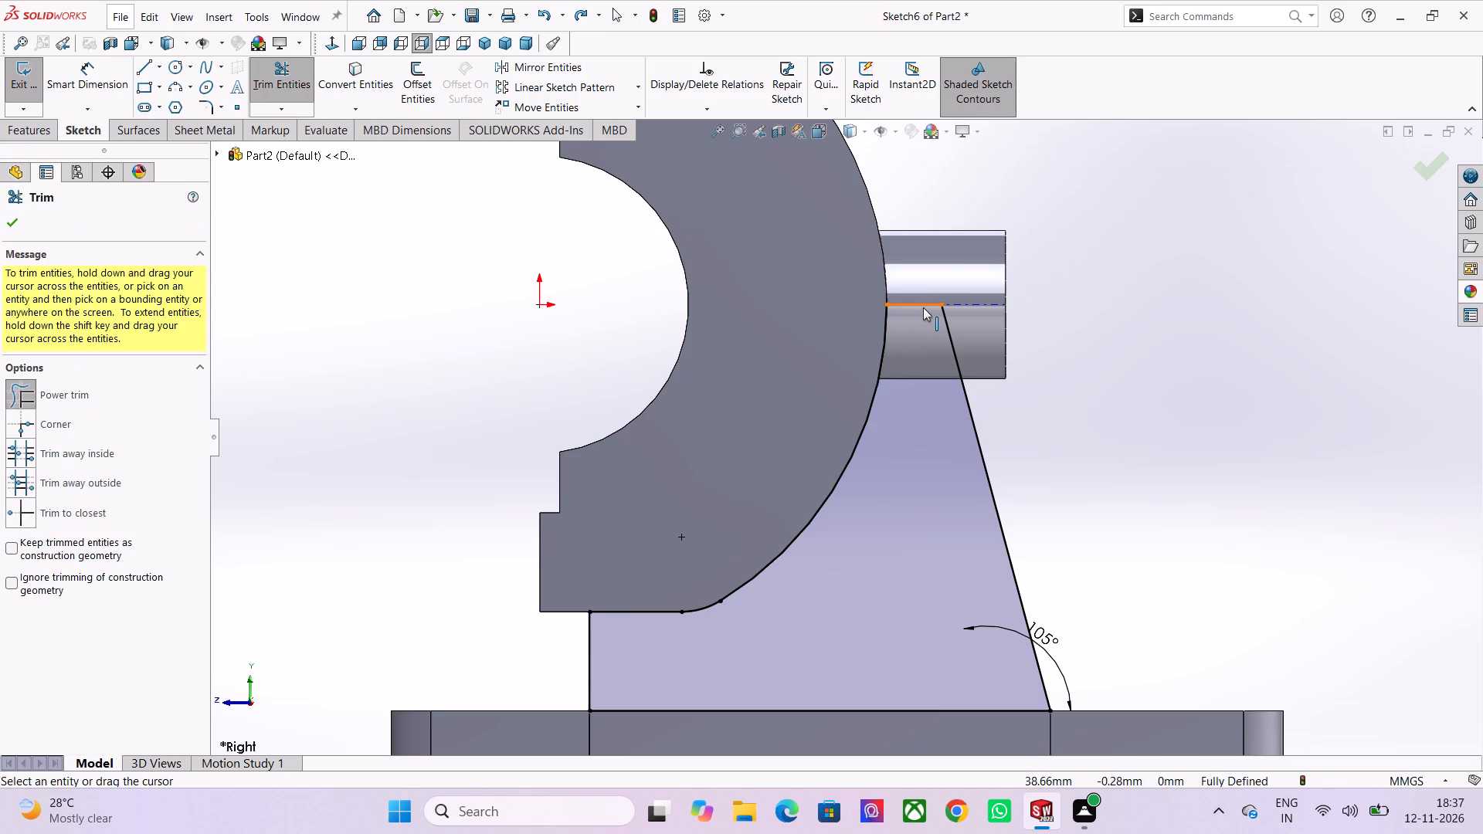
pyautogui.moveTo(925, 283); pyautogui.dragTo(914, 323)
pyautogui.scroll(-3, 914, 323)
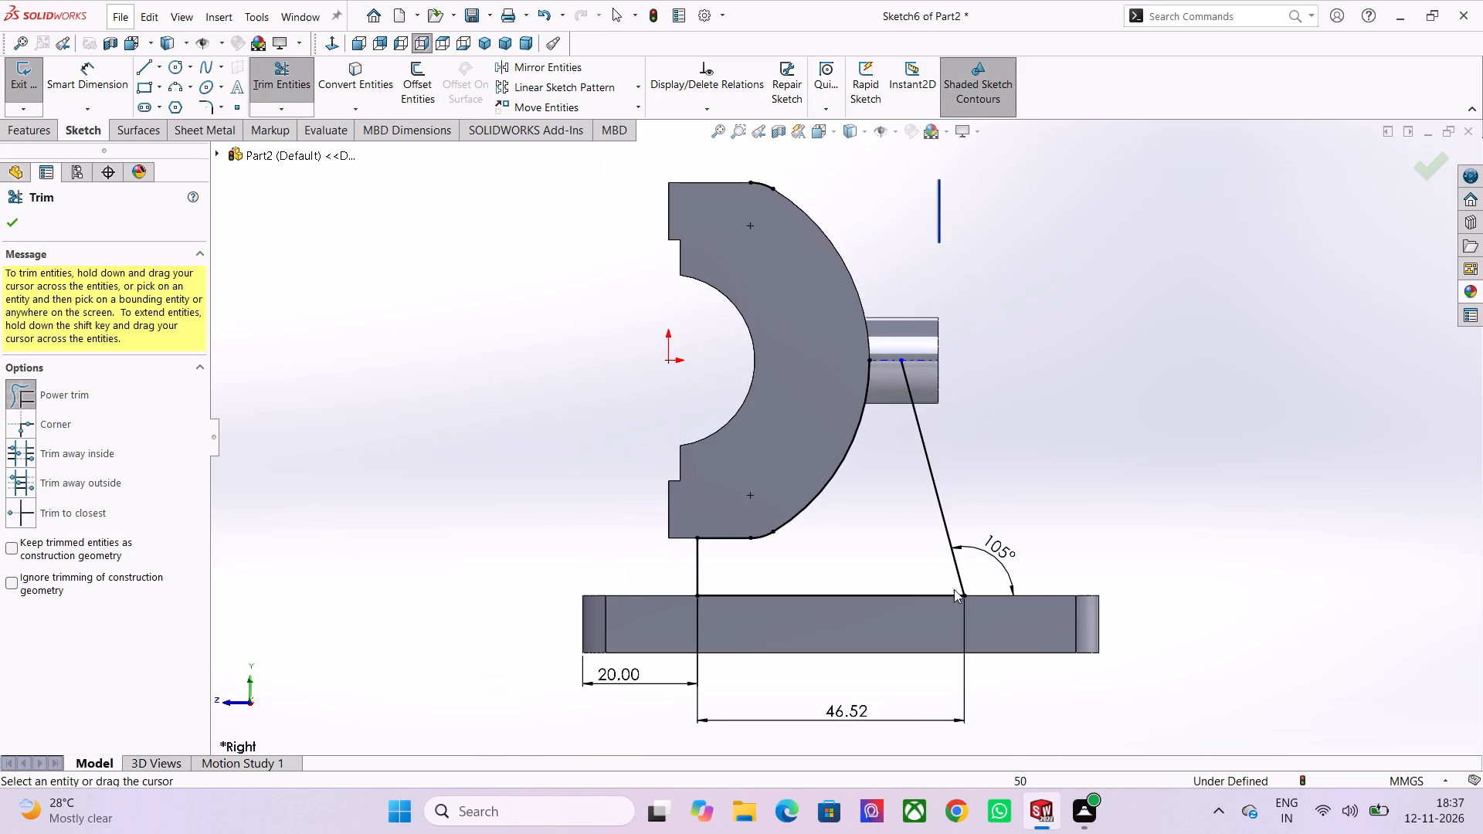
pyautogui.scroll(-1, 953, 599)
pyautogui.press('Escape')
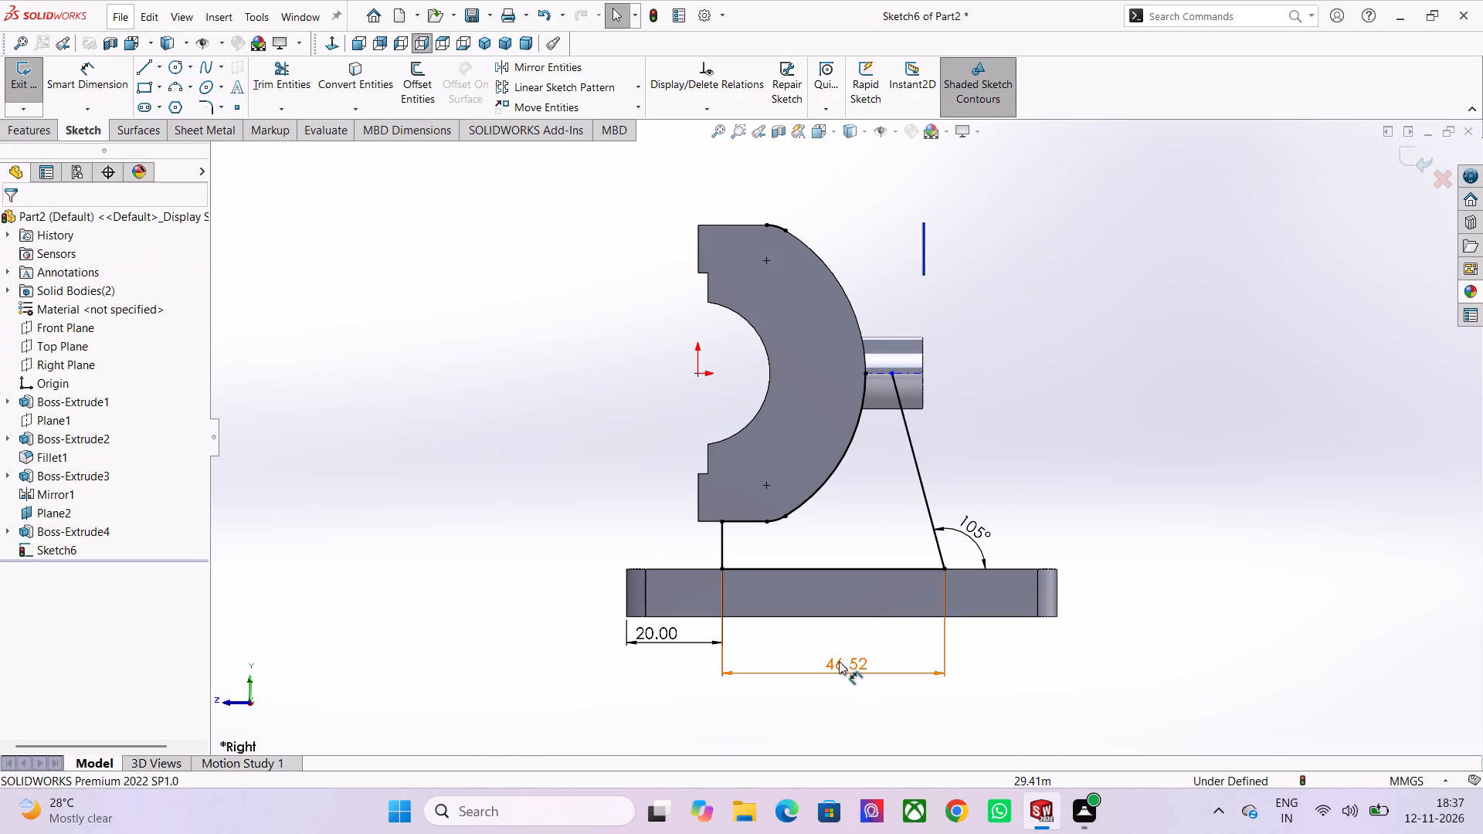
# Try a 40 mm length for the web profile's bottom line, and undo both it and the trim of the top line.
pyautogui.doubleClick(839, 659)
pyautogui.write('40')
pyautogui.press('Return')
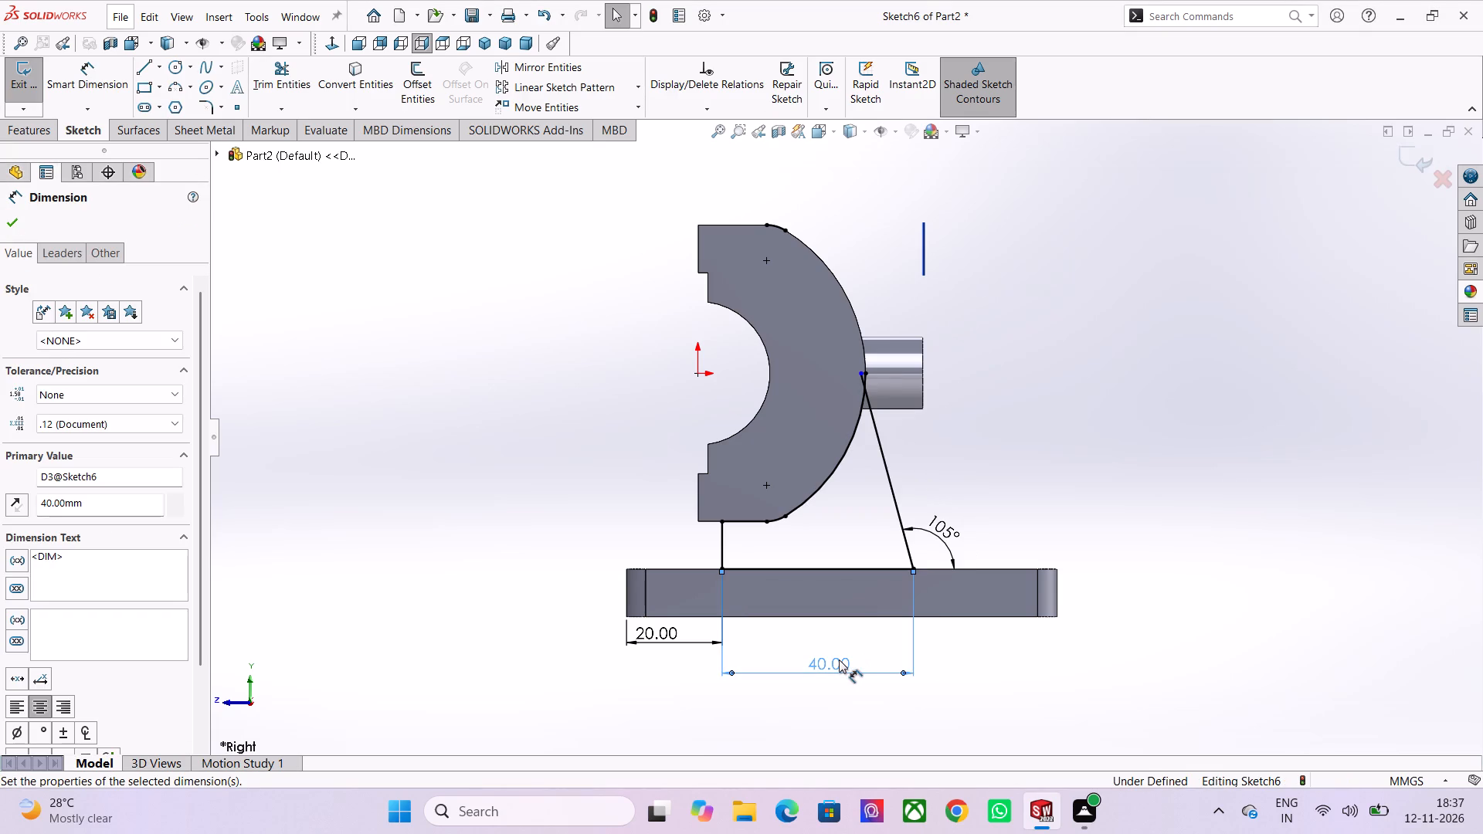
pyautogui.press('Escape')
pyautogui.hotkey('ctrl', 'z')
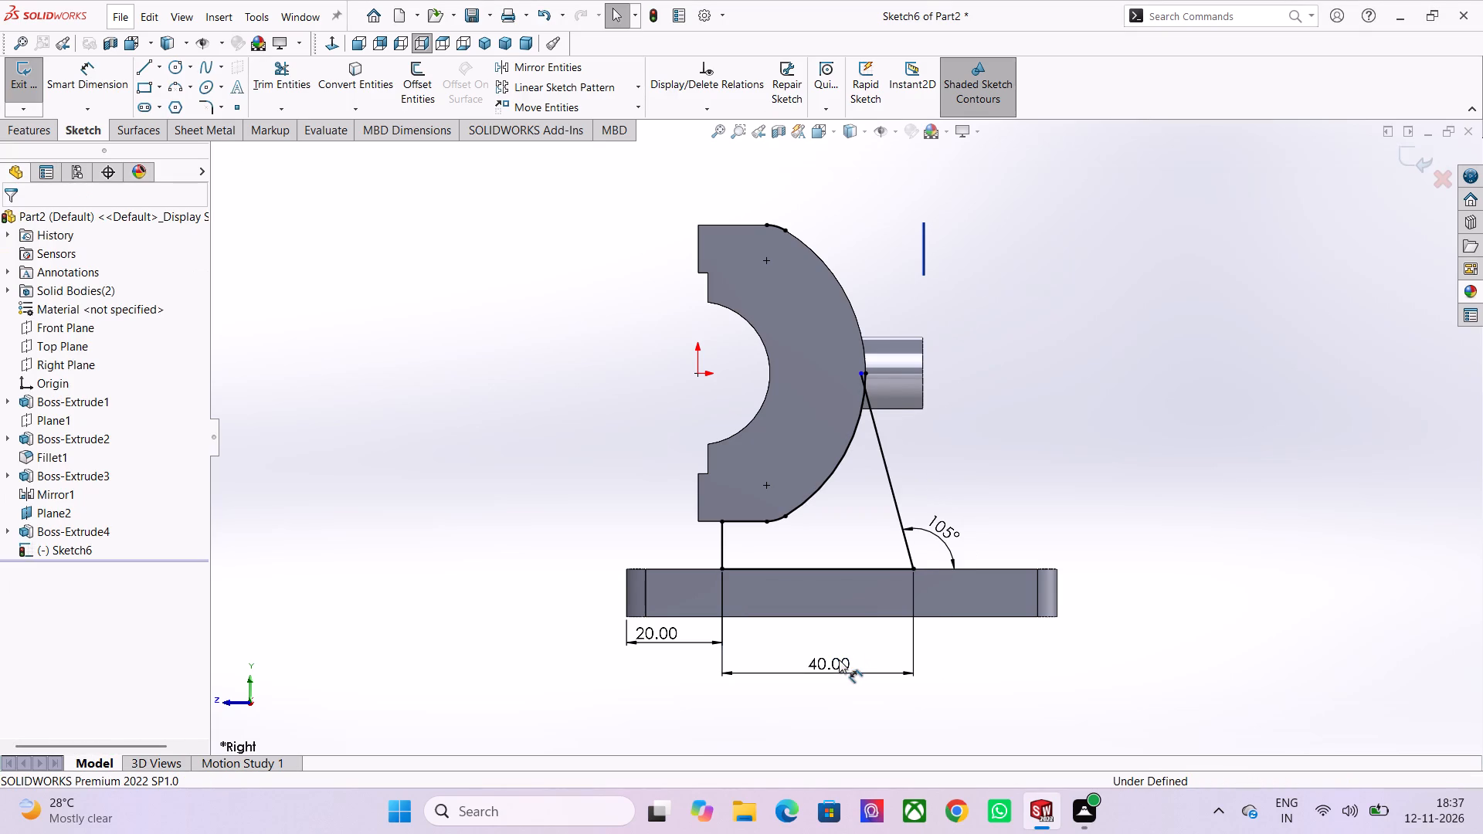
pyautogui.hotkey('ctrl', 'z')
# Set the length of the web profile's bottom line to 48 mm.
pyautogui.doubleClick(839, 659)
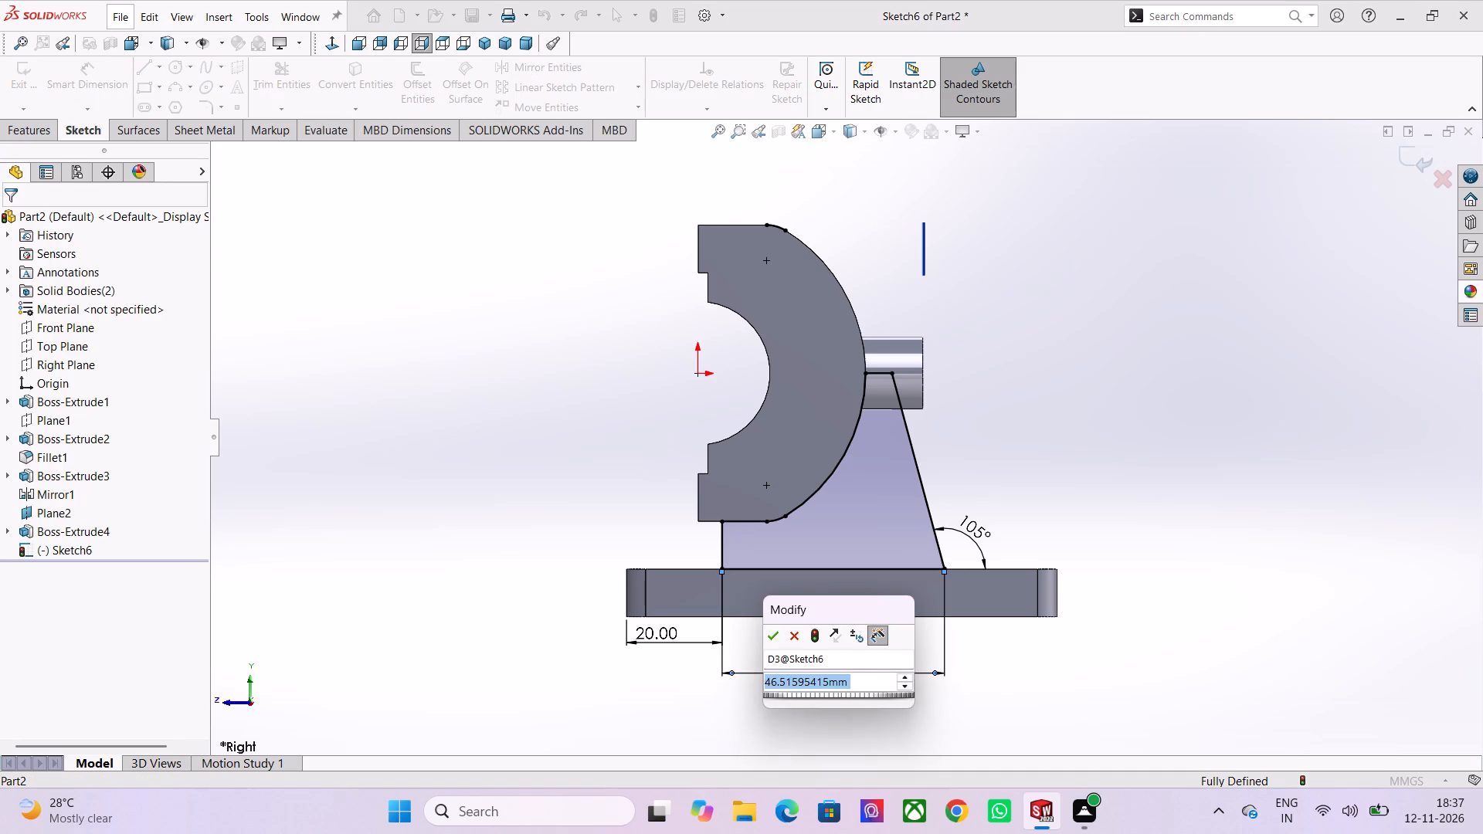
pyautogui.write('48')
pyautogui.press('Return')
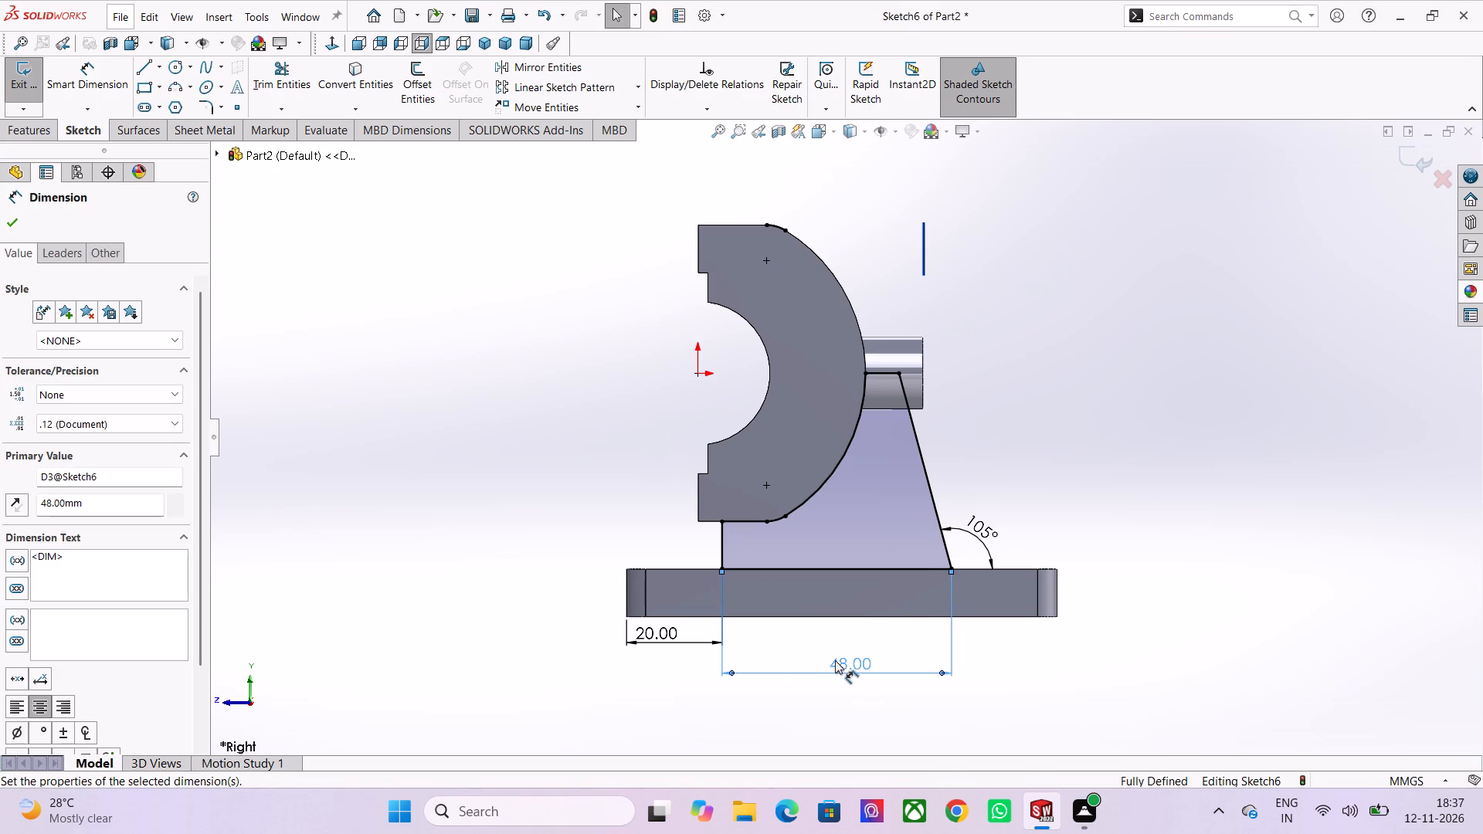
# Extrude the sloped web profile between the C-body and the base 6 mm with the Mid Plane end condition.
pyautogui.click(29, 92)
pyautogui.click(29, 92)
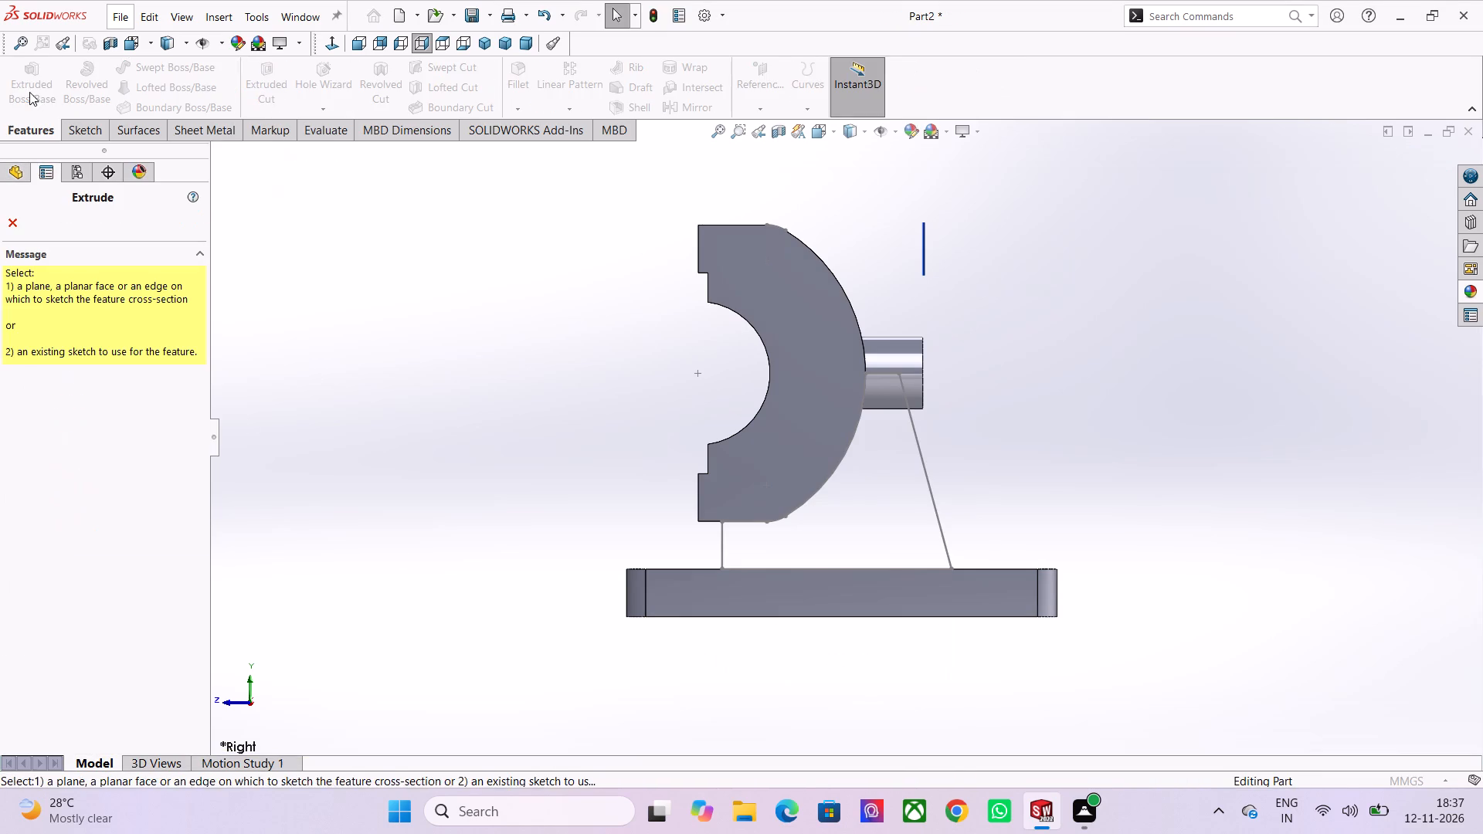
pyautogui.scroll(-2, 541, 324)
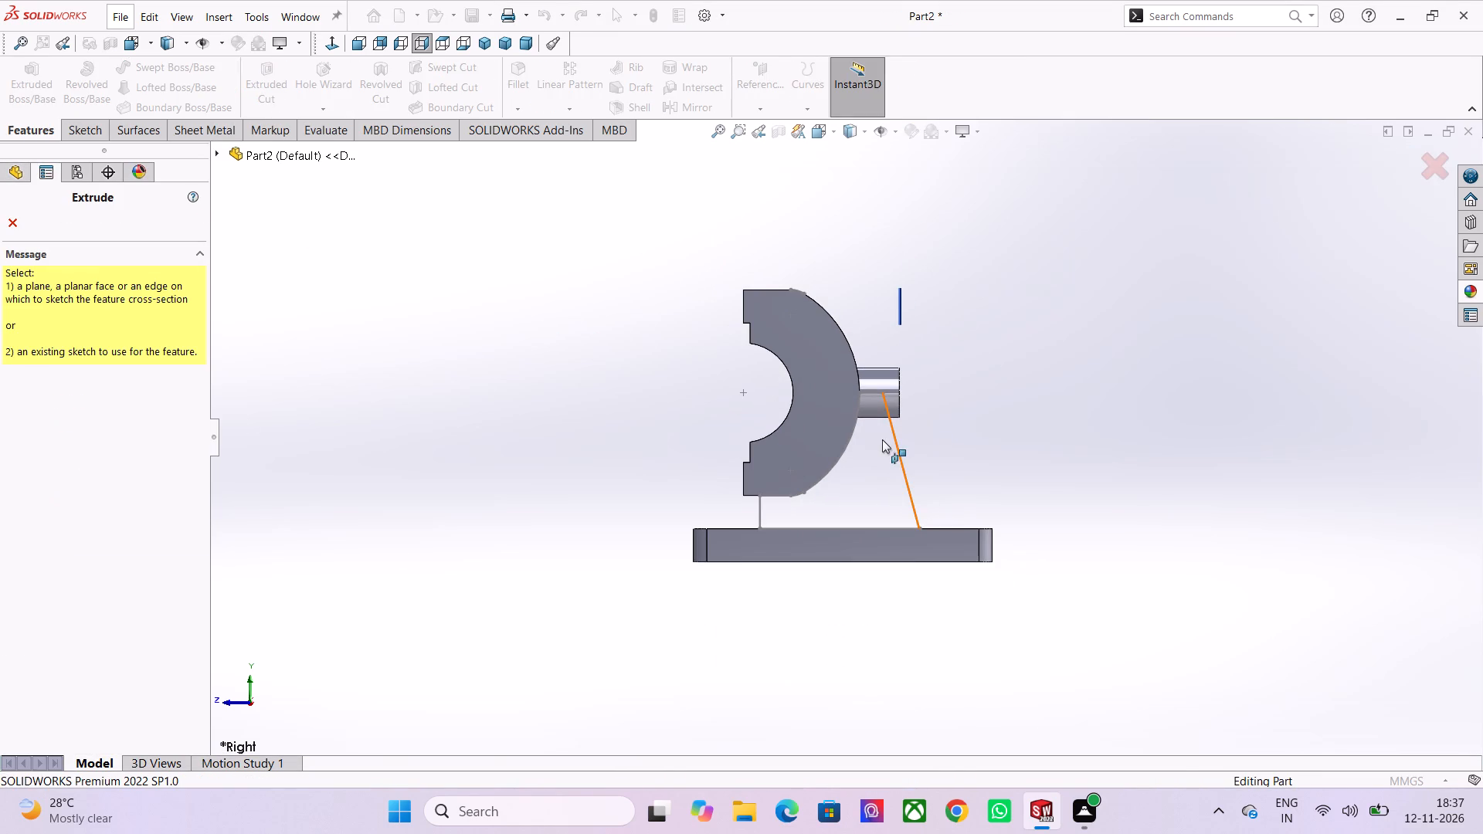
pyautogui.click(897, 447)
pyautogui.moveTo(969, 439); pyautogui.dragTo(869, 490, button='middle')
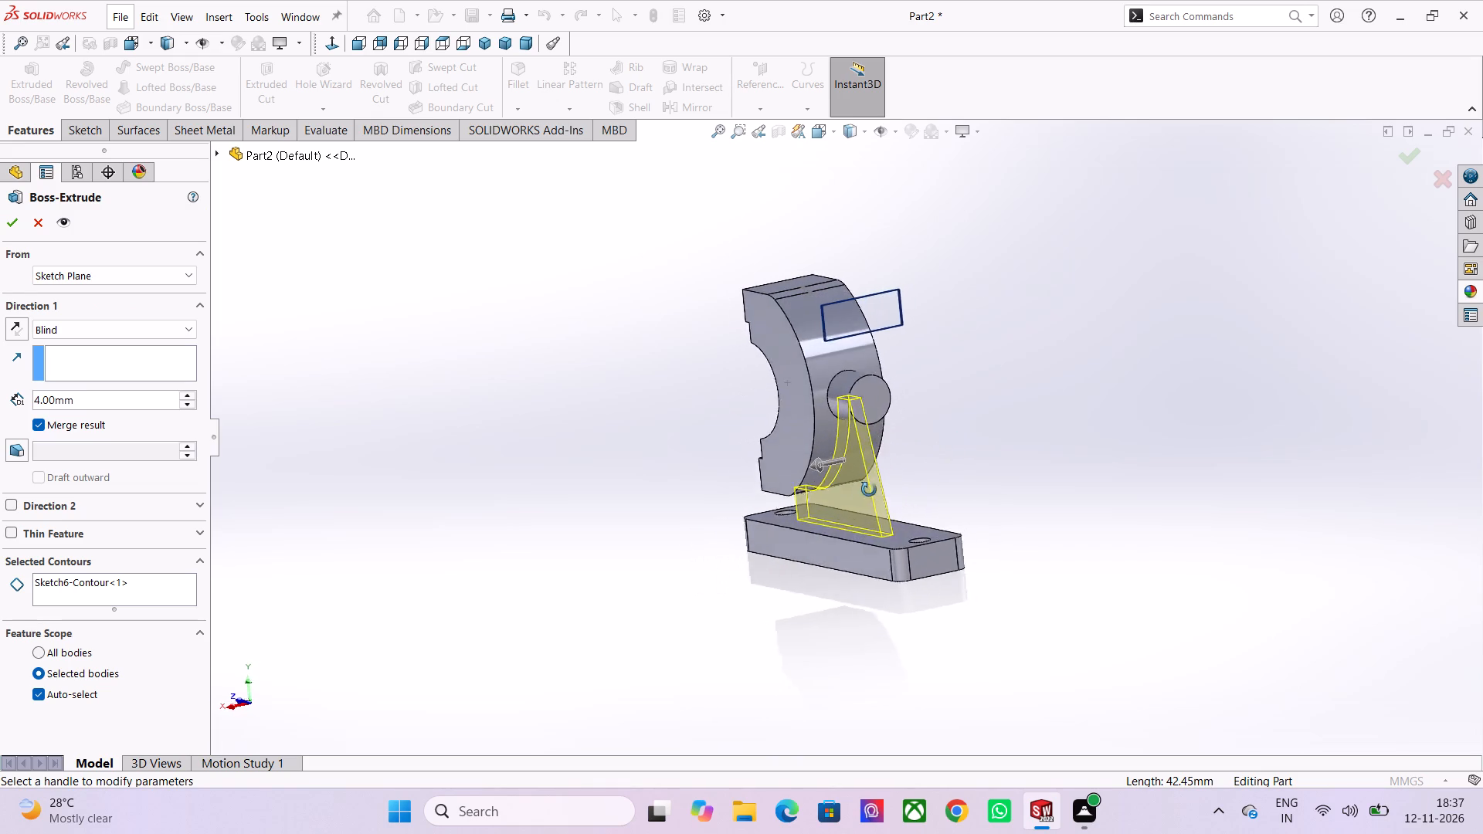
pyautogui.moveTo(869, 490); pyautogui.dragTo(814, 519, button='middle')
pyautogui.click(82, 334)
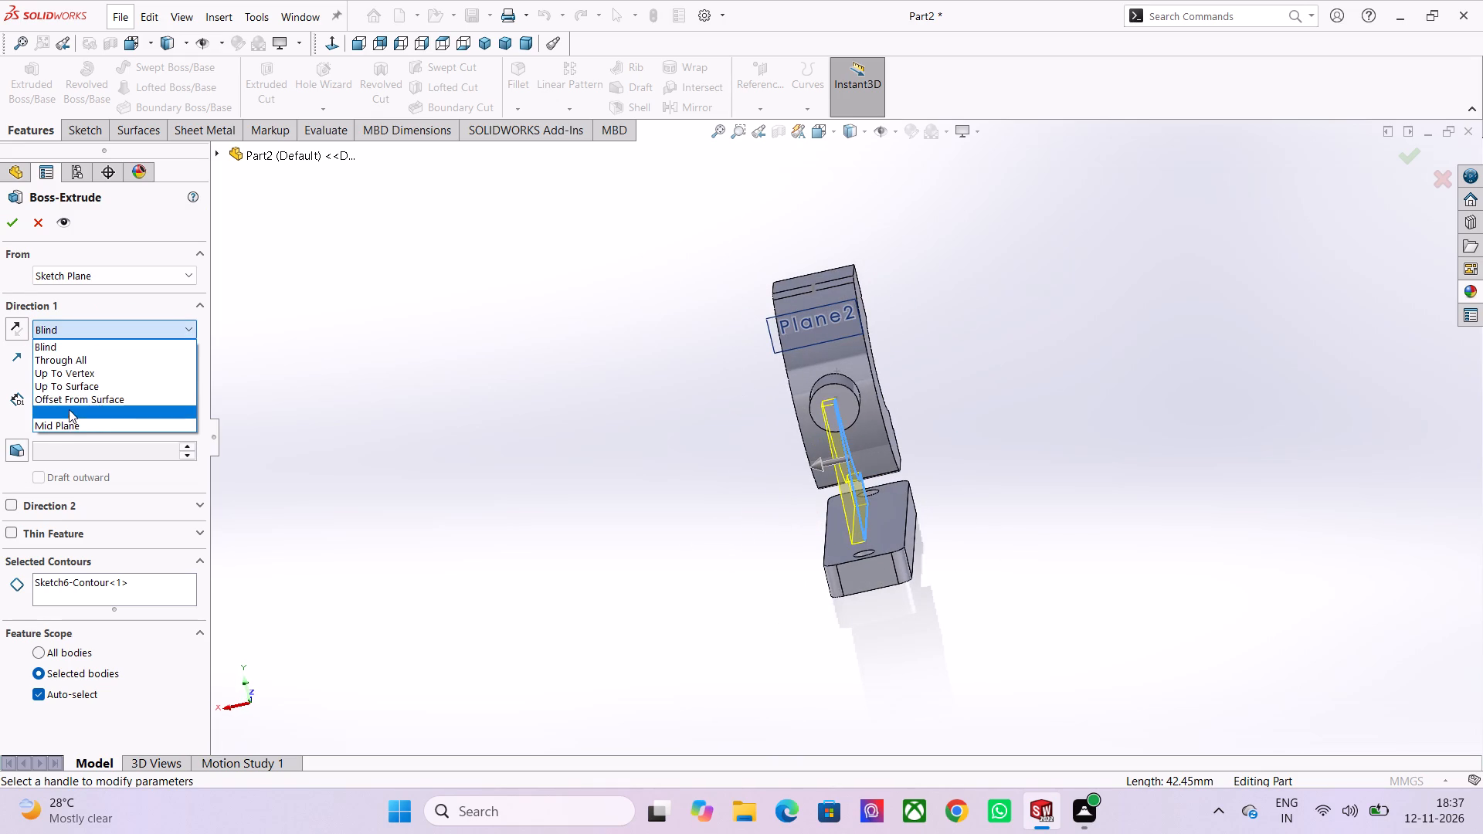
pyautogui.click(65, 425)
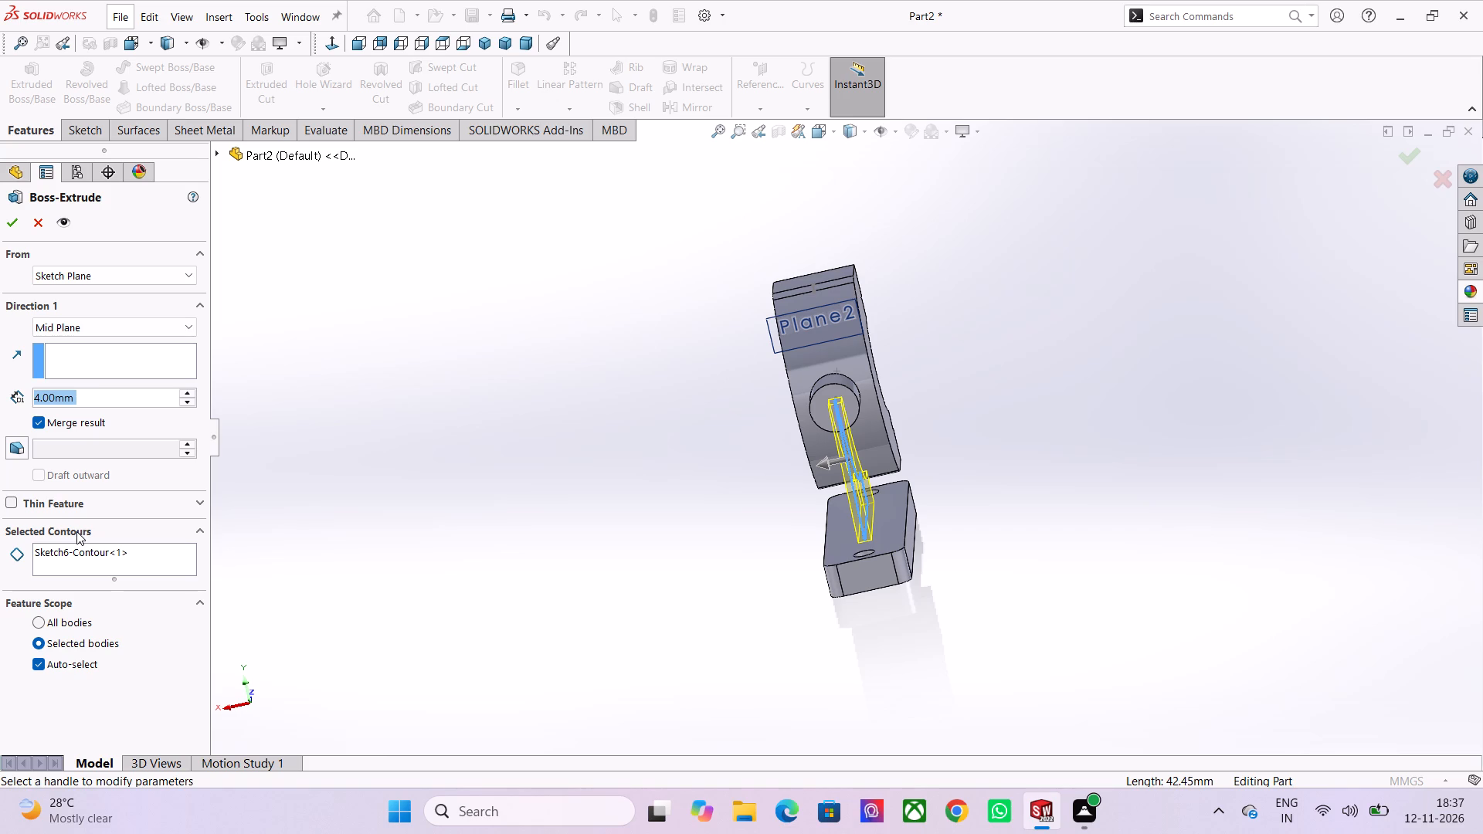
pyautogui.press('6')
pyautogui.press('Return')
pyautogui.press('Return')
pyautogui.scroll(1, 76, 531)
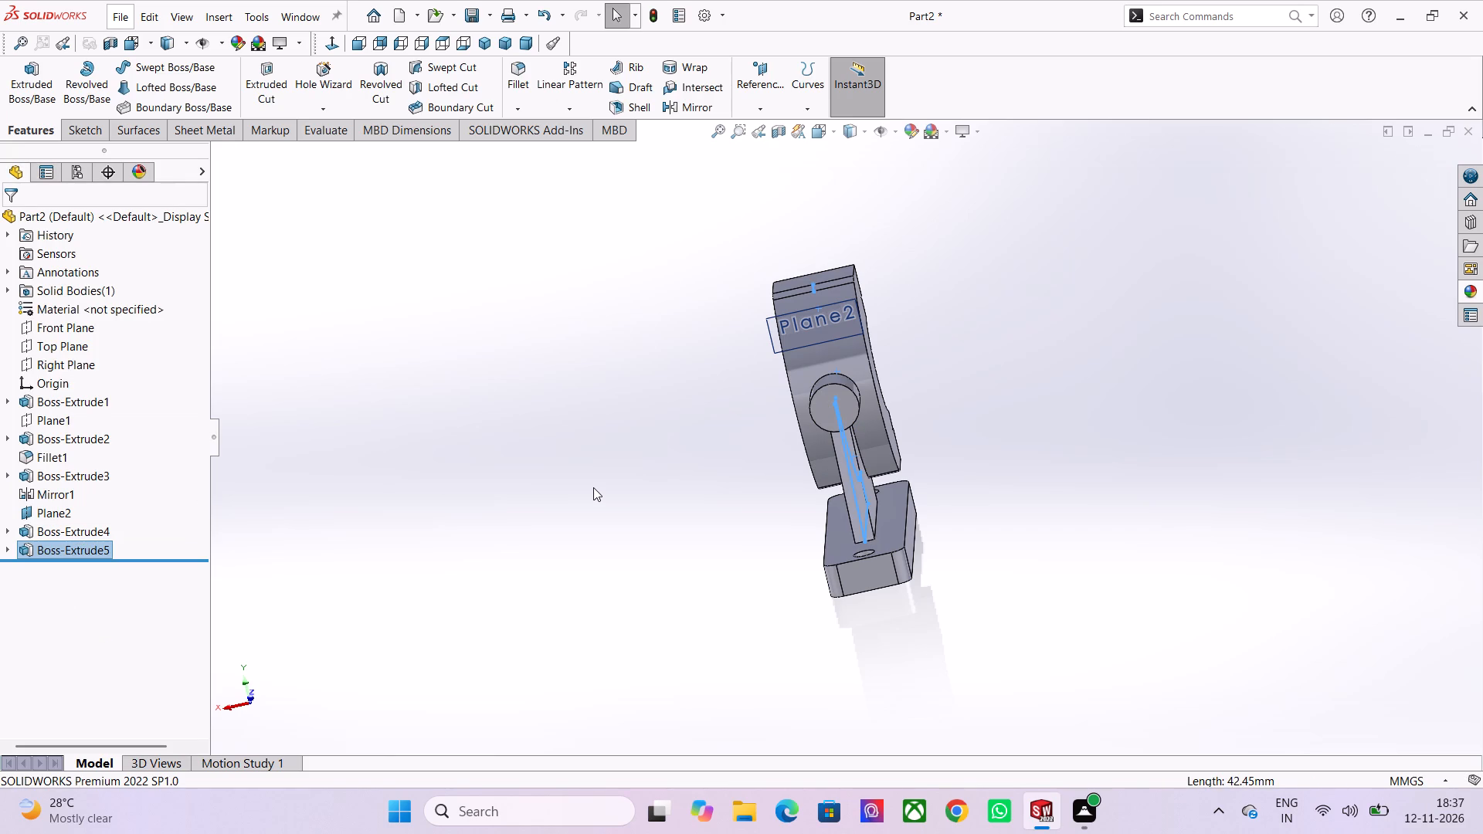
pyautogui.click(675, 542)
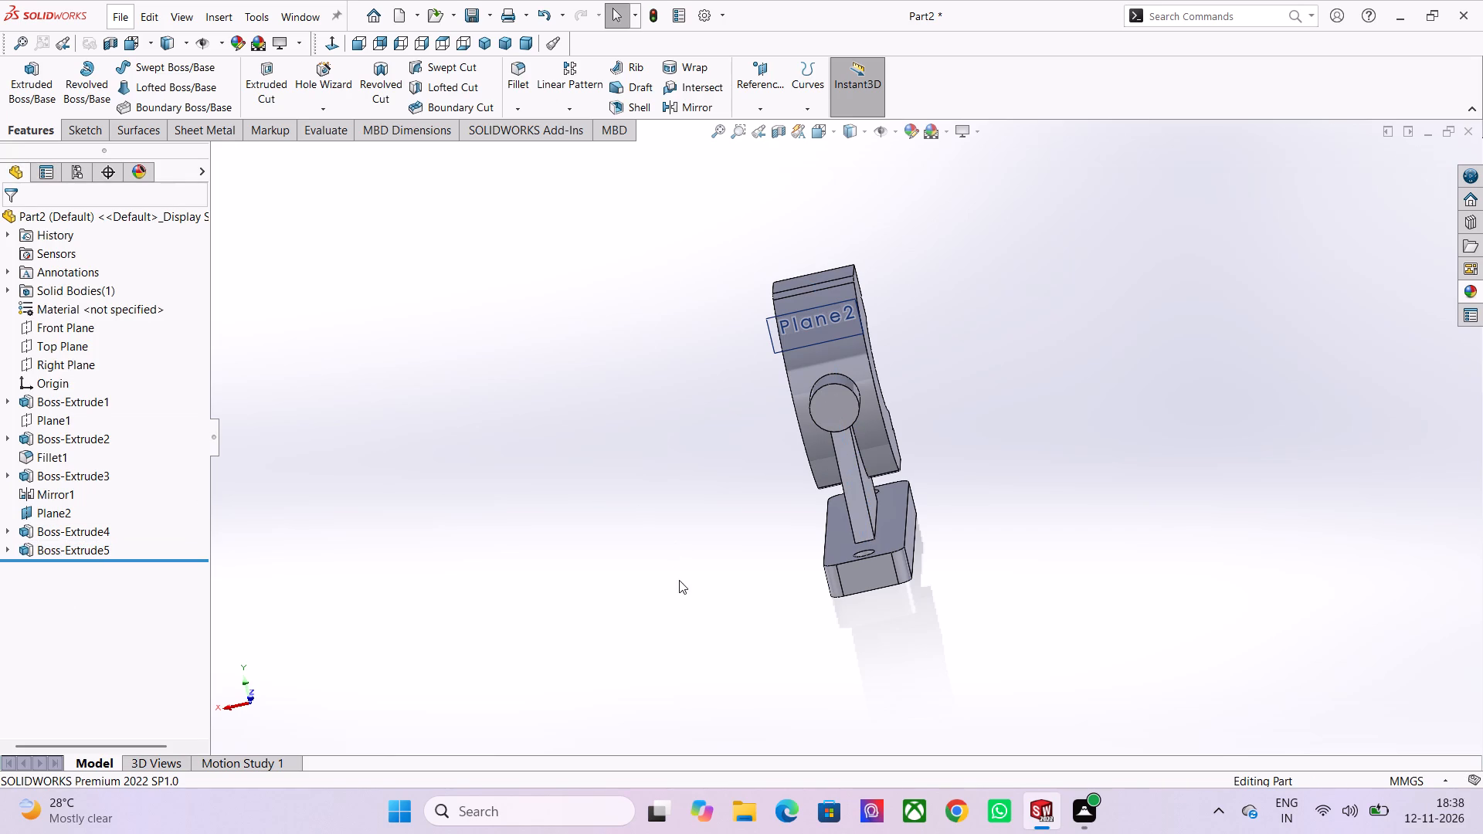
# Hide the reference plane Plane2 displayed behind the C-body.
pyautogui.moveTo(679, 580); pyautogui.dragTo(820, 425, button='middle')
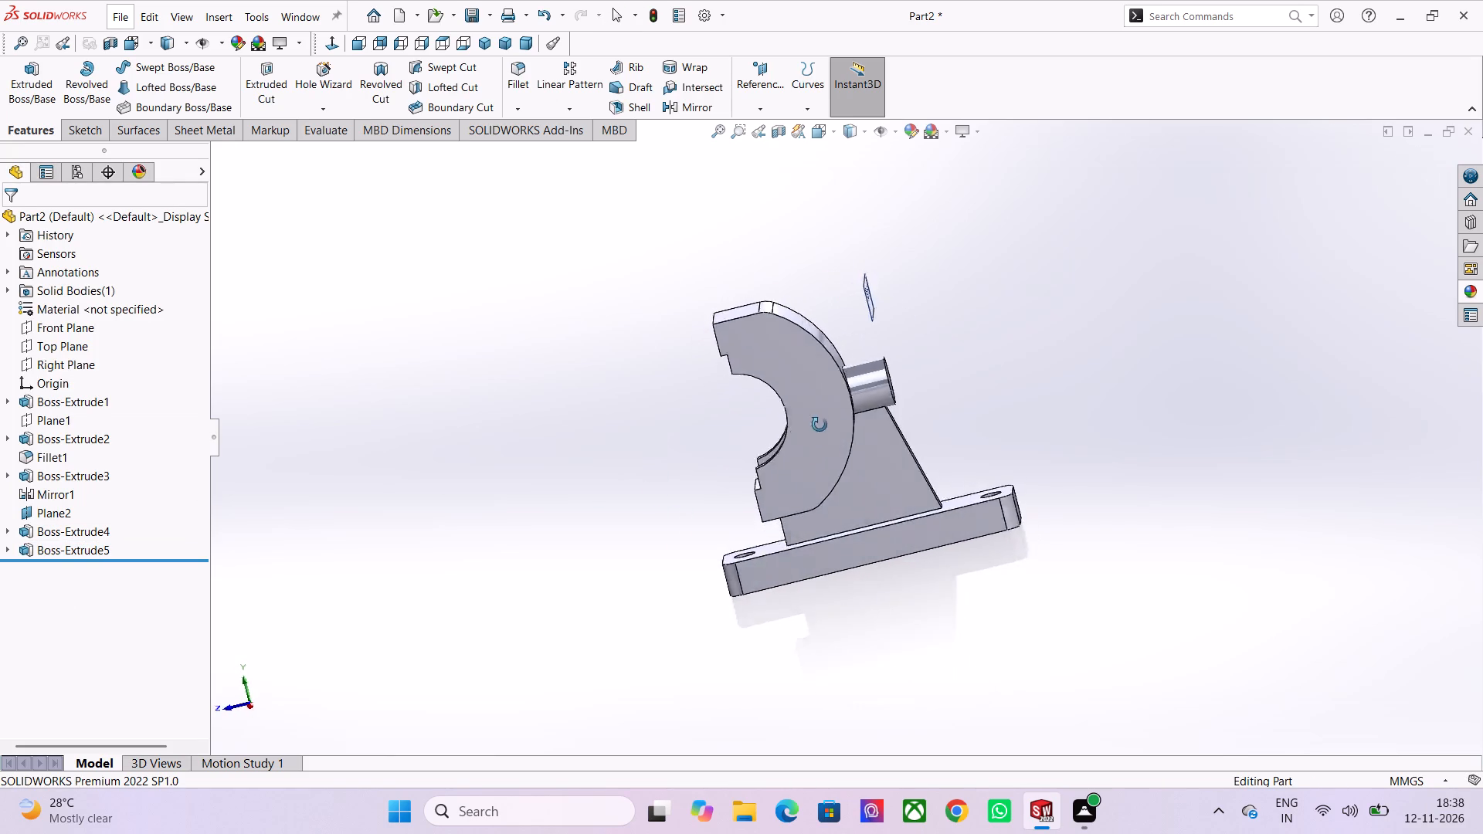
pyautogui.moveTo(820, 425); pyautogui.dragTo(864, 453, button='middle')
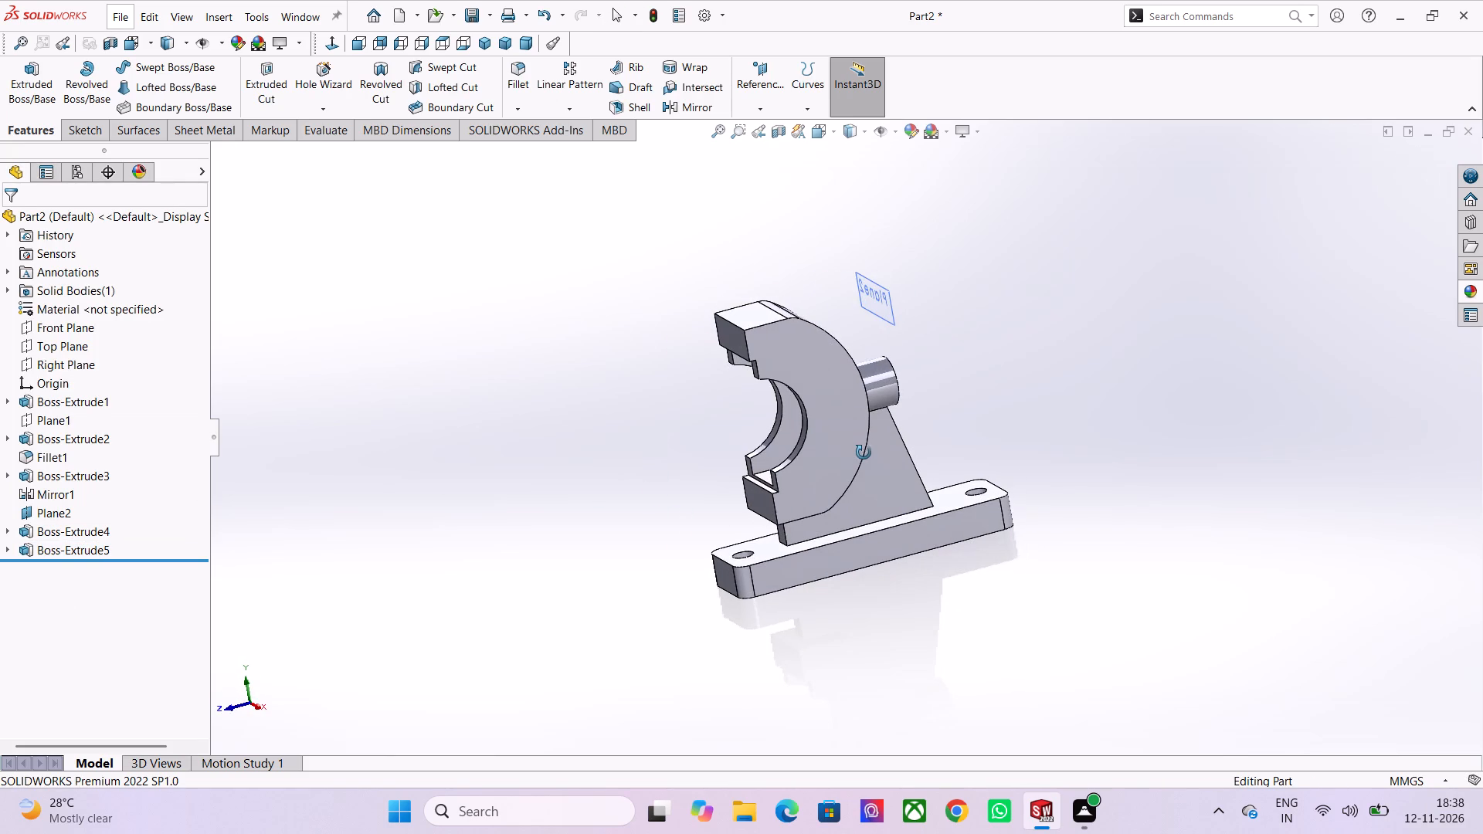
pyautogui.moveTo(864, 453); pyautogui.dragTo(703, 528, button='middle')
pyautogui.click(796, 313)
pyautogui.press('Escape')
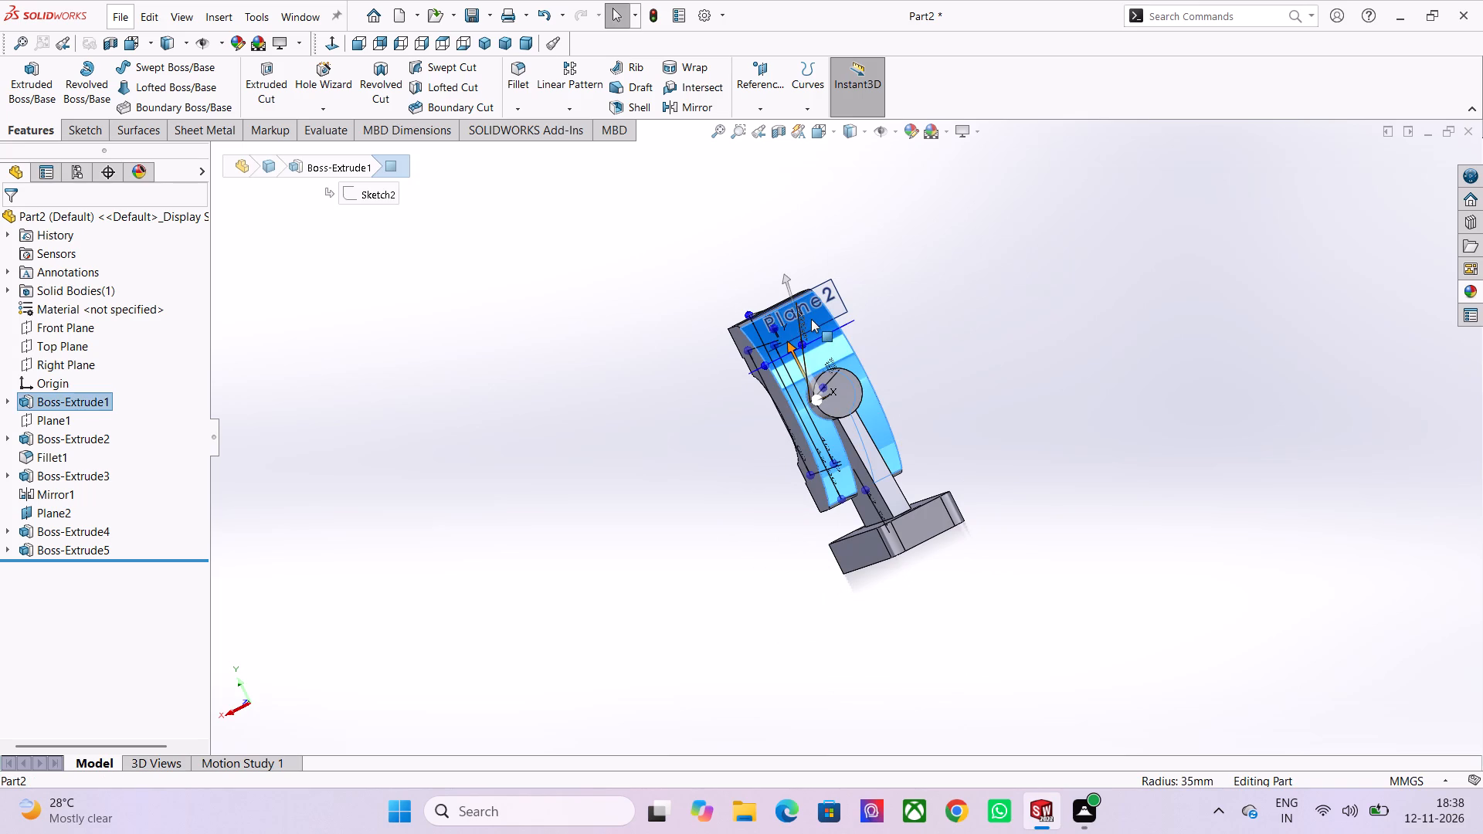
pyautogui.press('Escape')
pyautogui.moveTo(938, 319); pyautogui.dragTo(988, 347)
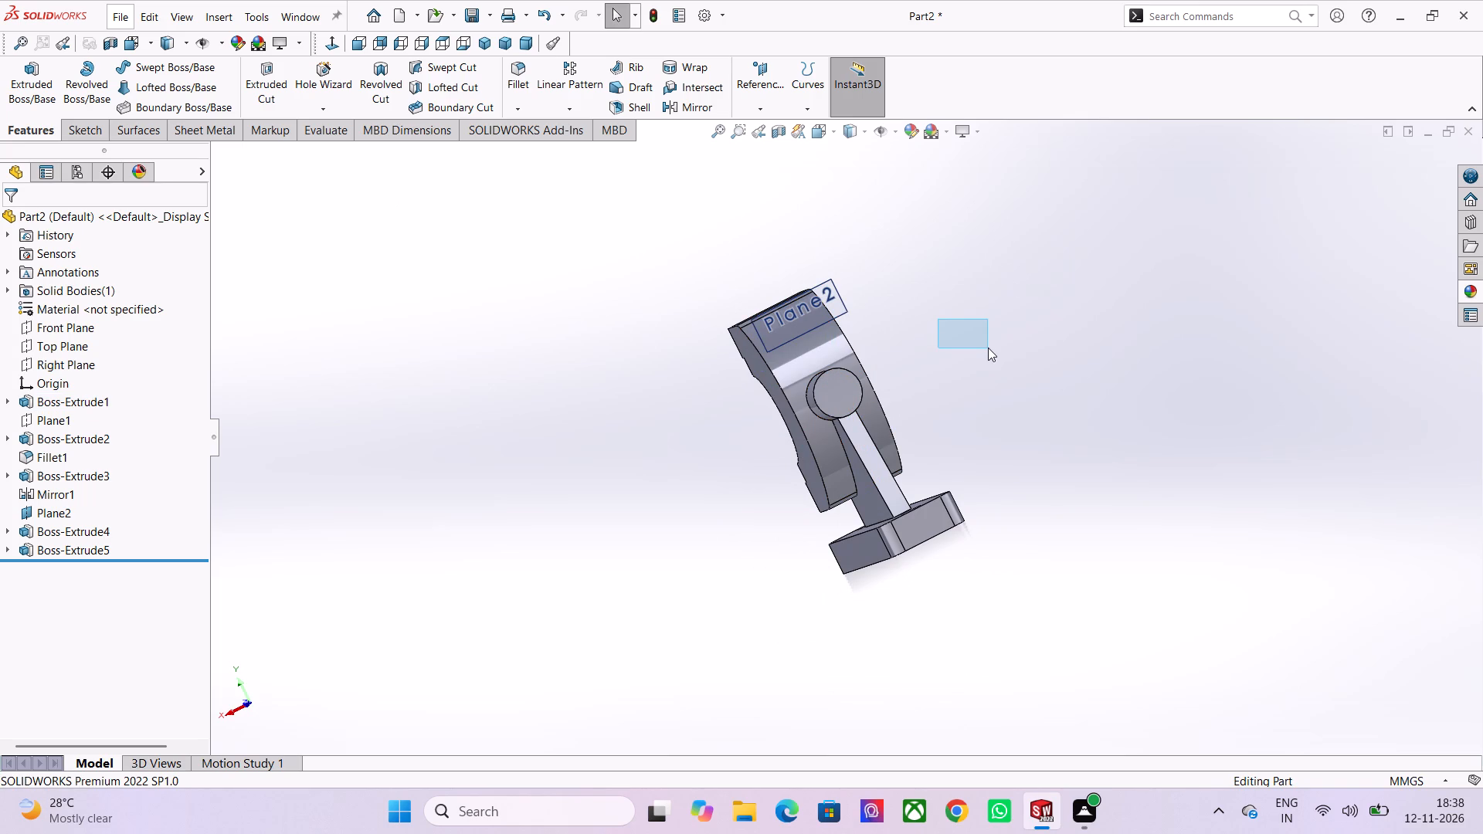
pyautogui.moveTo(907, 341); pyautogui.dragTo(969, 375, button='middle')
pyautogui.click(853, 312)
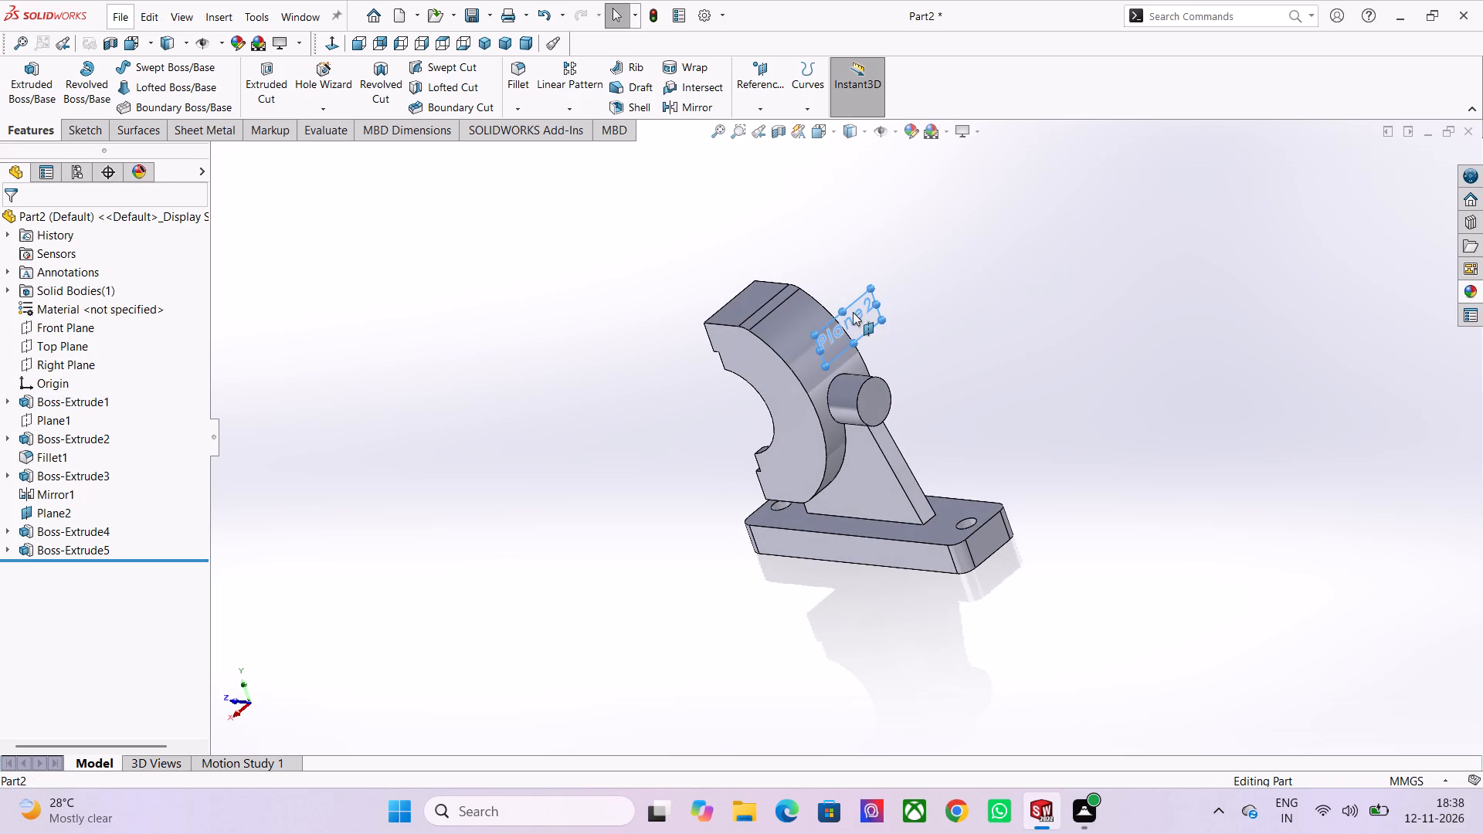
pyautogui.click(943, 263)
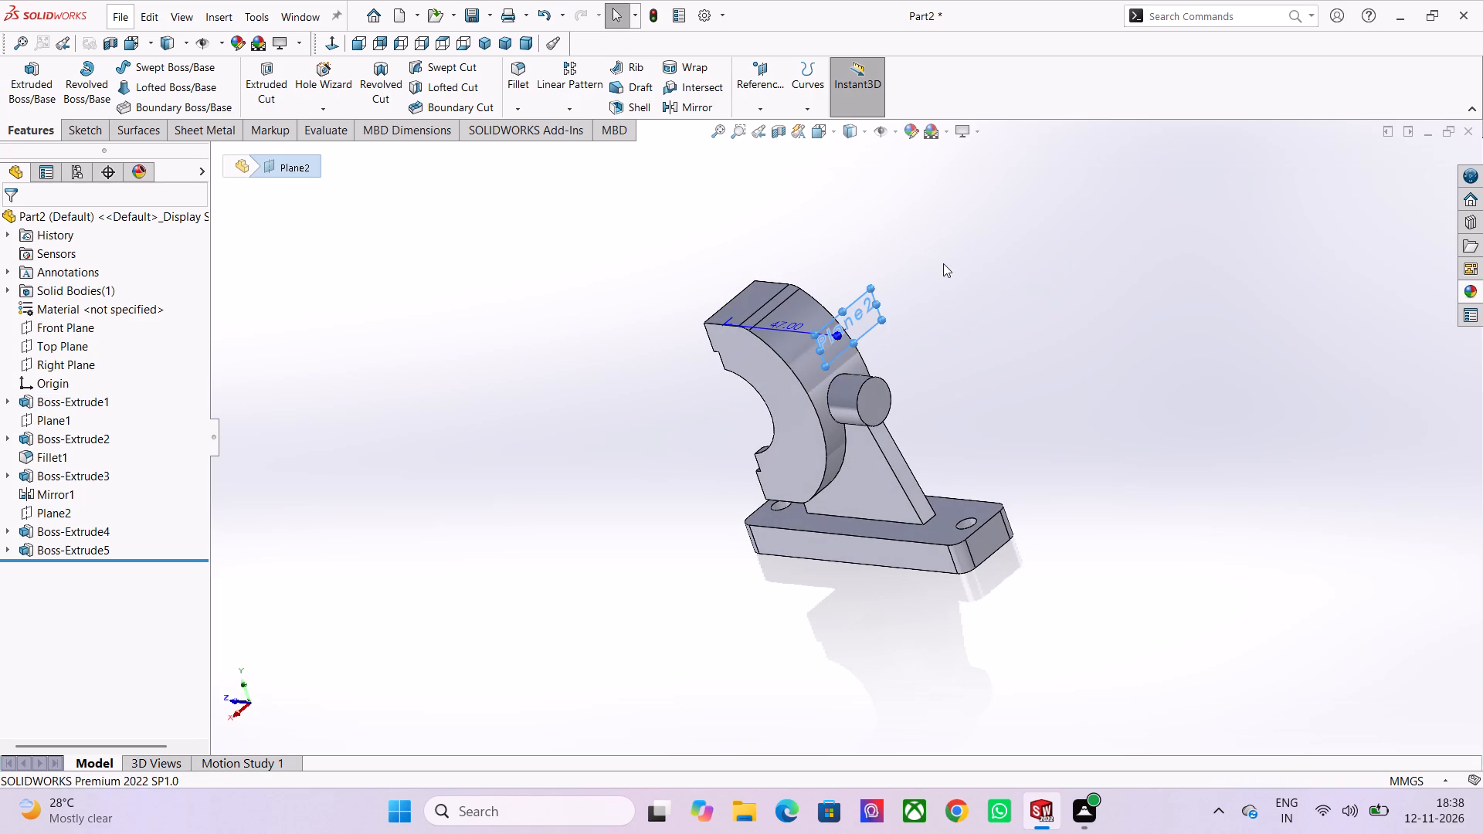
# Start a 2 mm constant-radius fillet on the base's top outer edge and the loop of edges where the web meets the base.
pyautogui.click(513, 88)
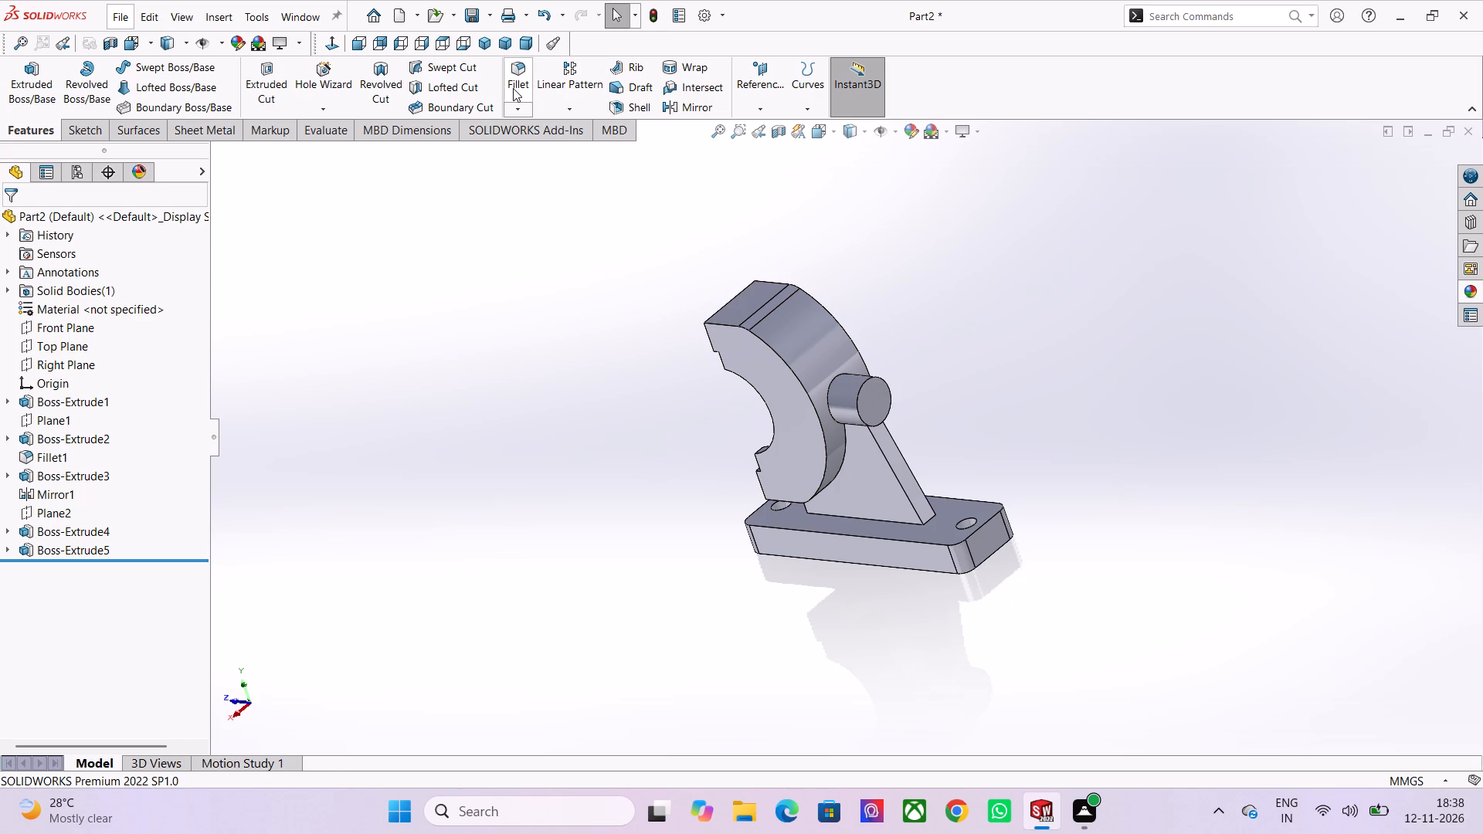
pyautogui.press('2')
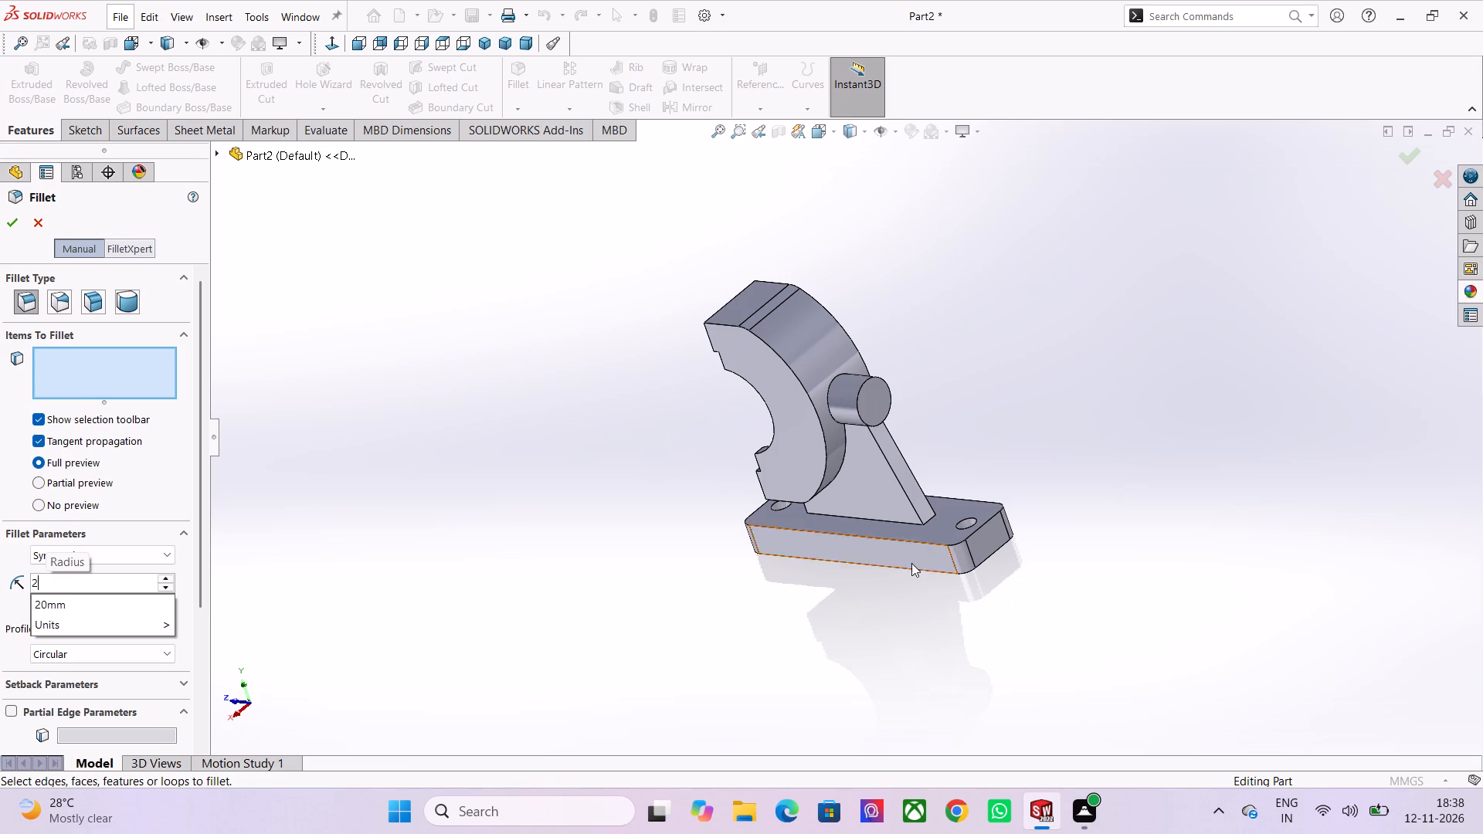
pyautogui.scroll(4, 910, 570)
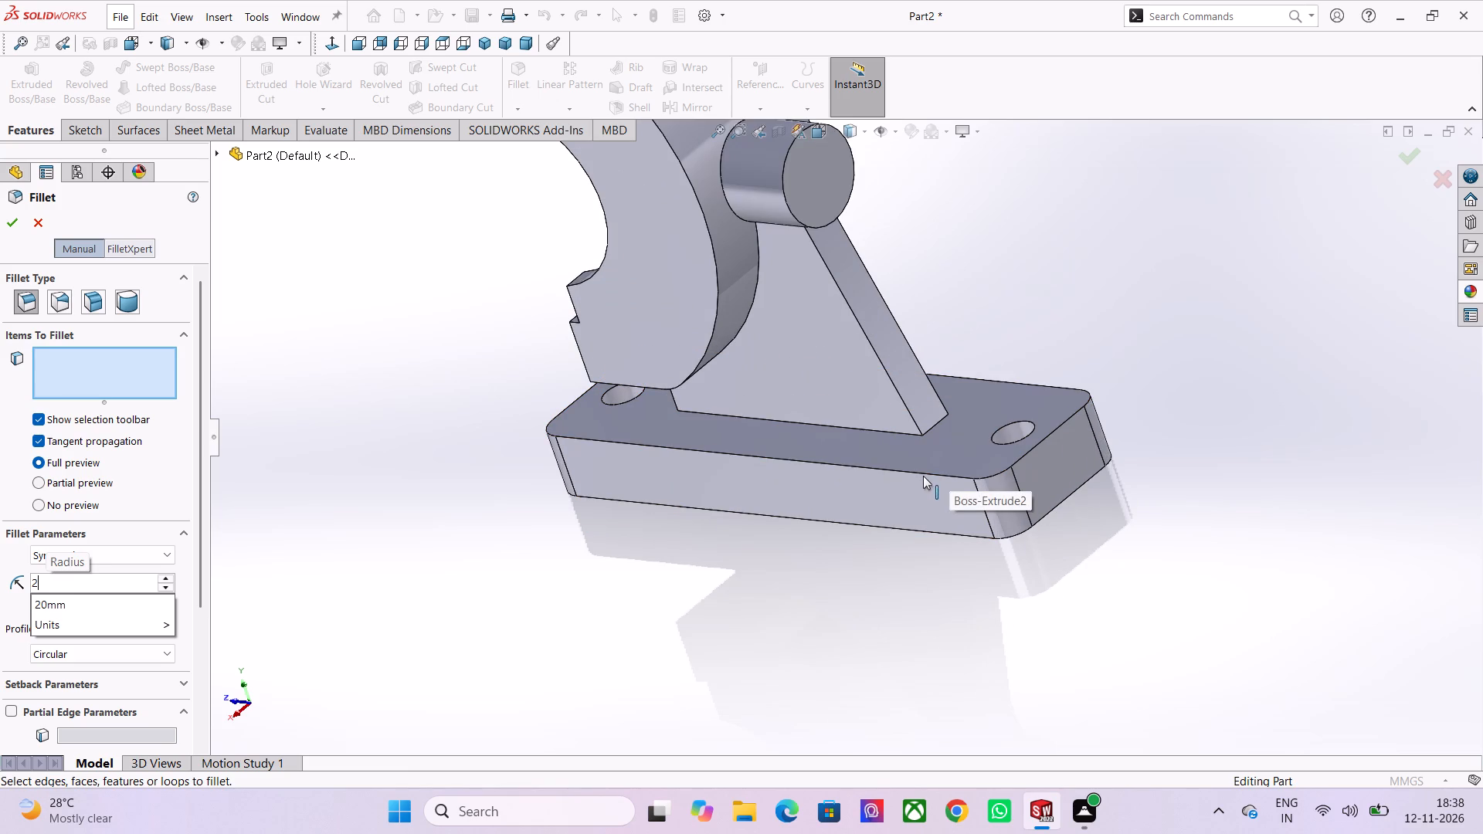
pyautogui.click(921, 474)
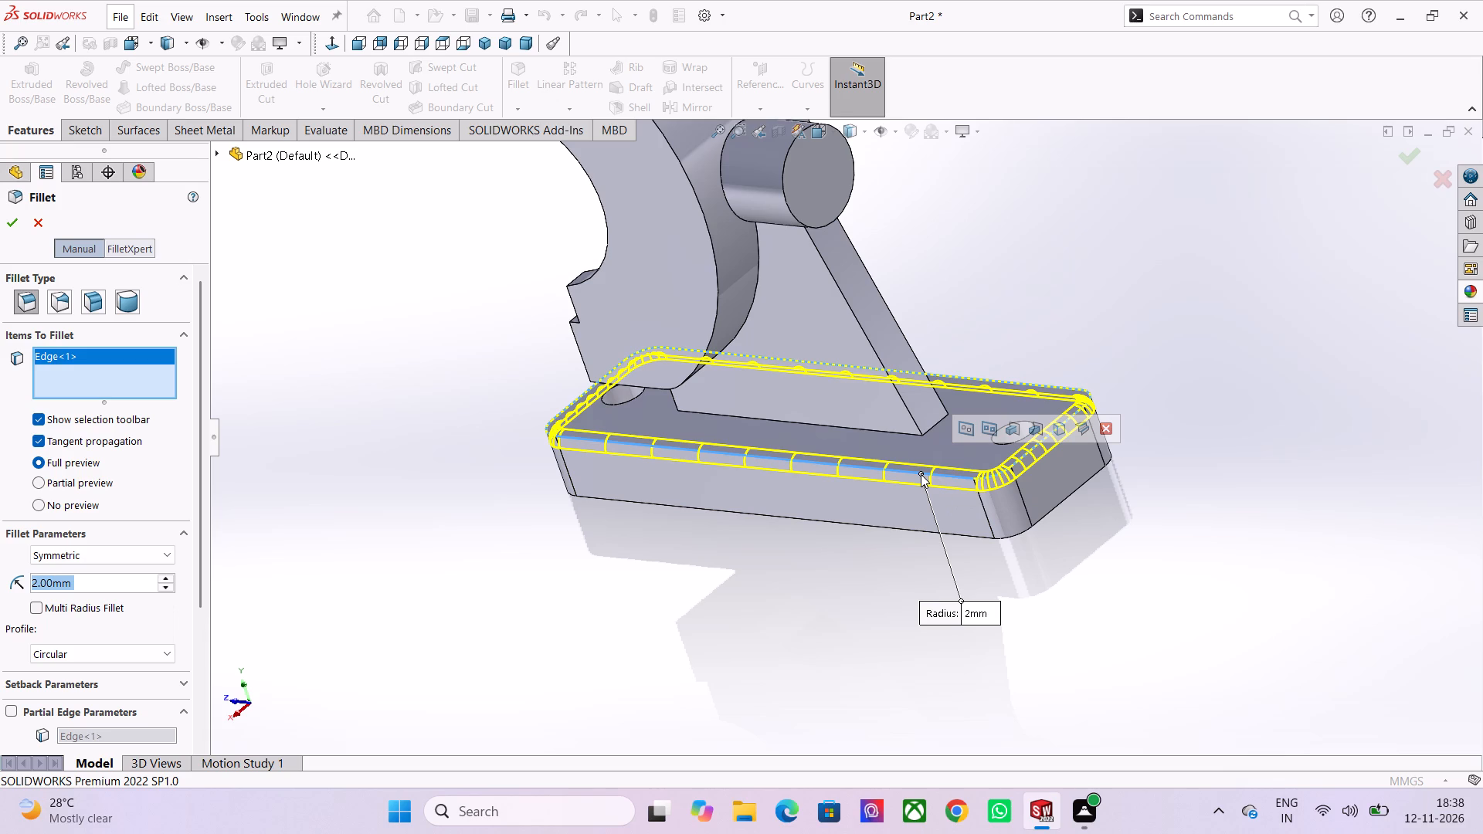
pyautogui.scroll(1, 1003, 547)
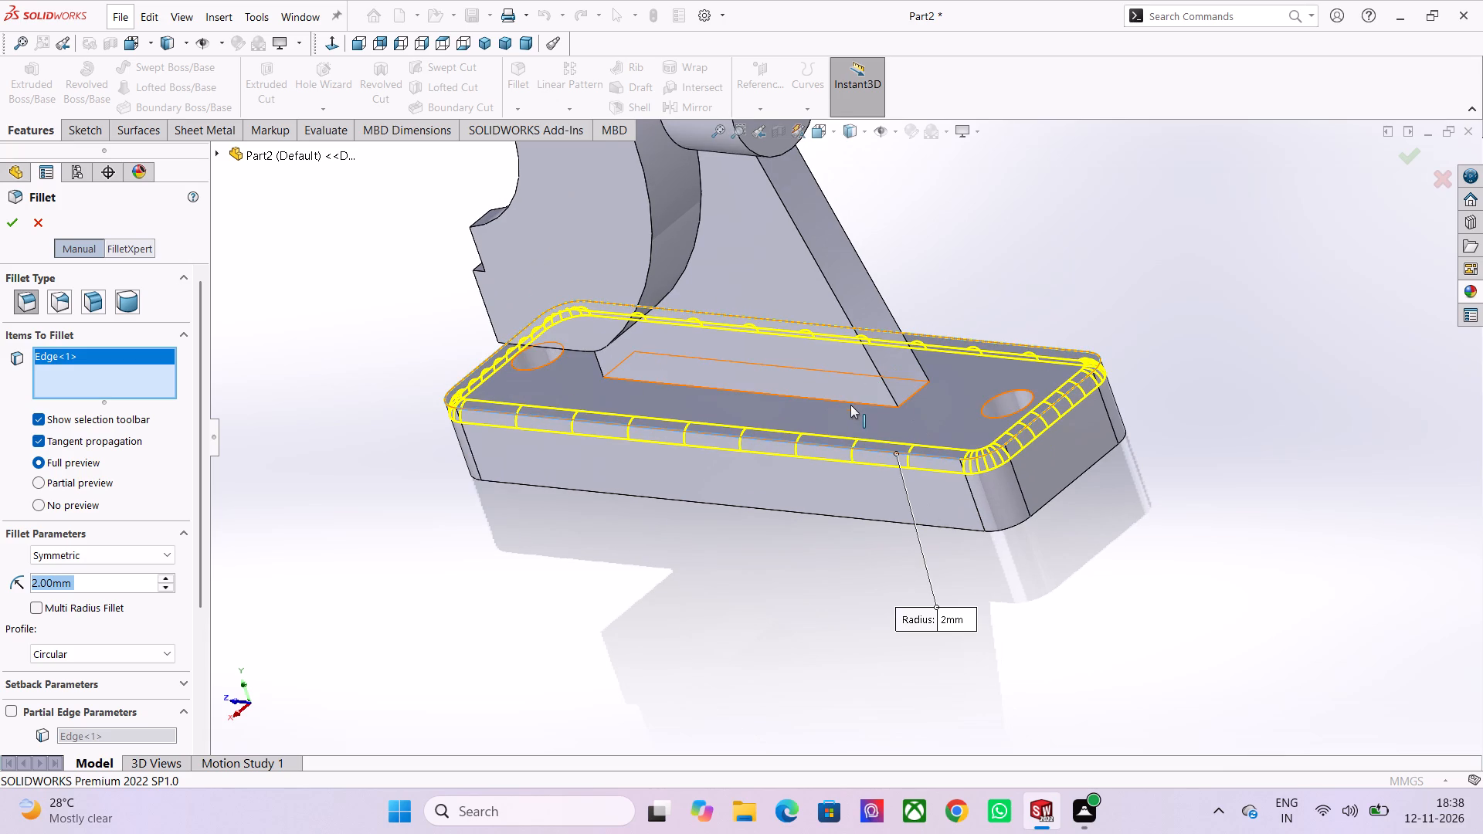
pyautogui.click(850, 405)
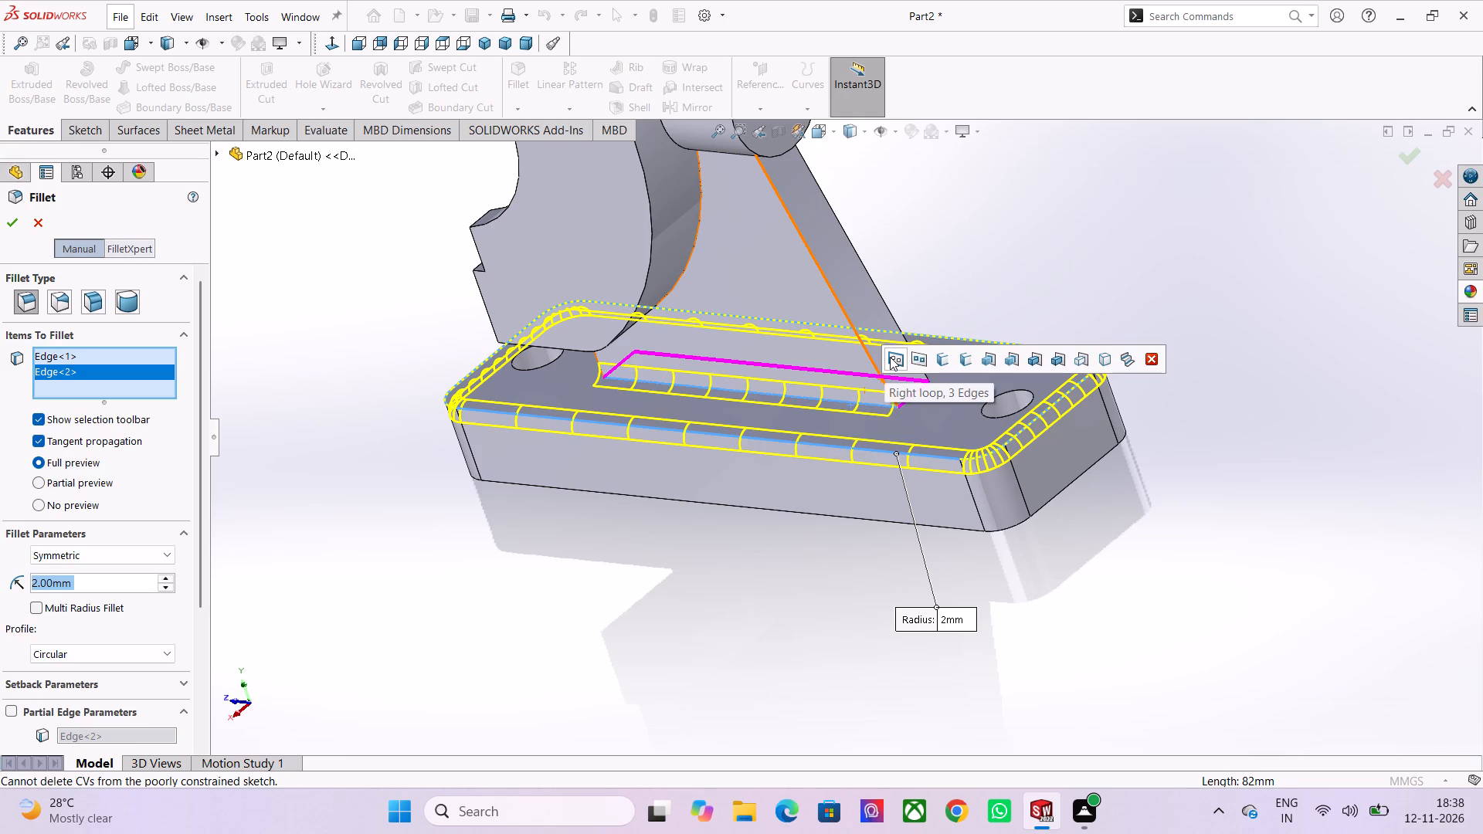
pyautogui.click(890, 357)
# Add the web-to-boss, boss-to-C-body and both web-to-C-body edges to the 2 mm fillet and apply it.
pyautogui.scroll(-2, 890, 357)
pyautogui.moveTo(725, 547); pyautogui.dragTo(814, 490, button='middle')
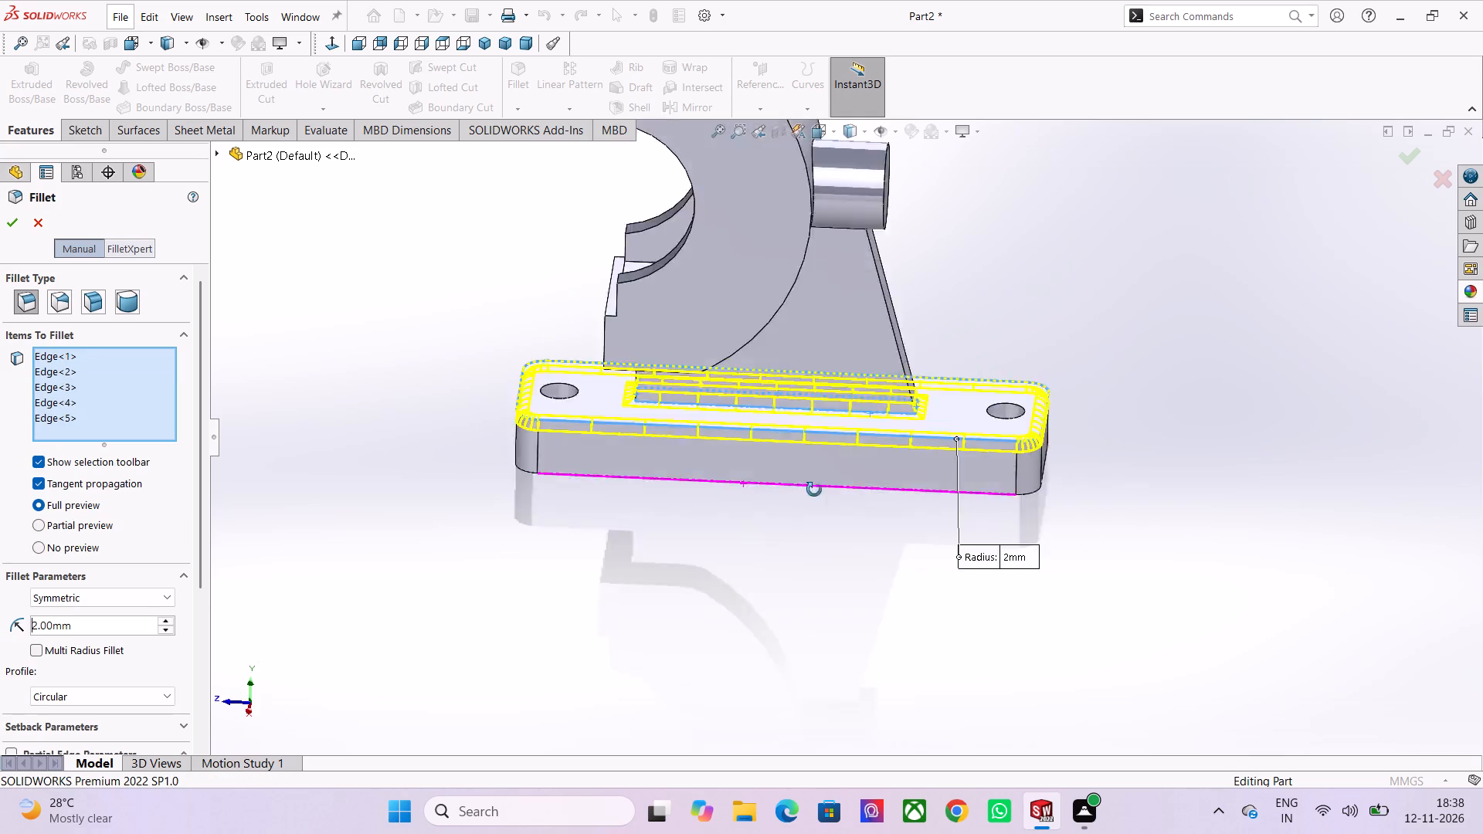
pyautogui.moveTo(814, 490); pyautogui.dragTo(899, 590, button='middle')
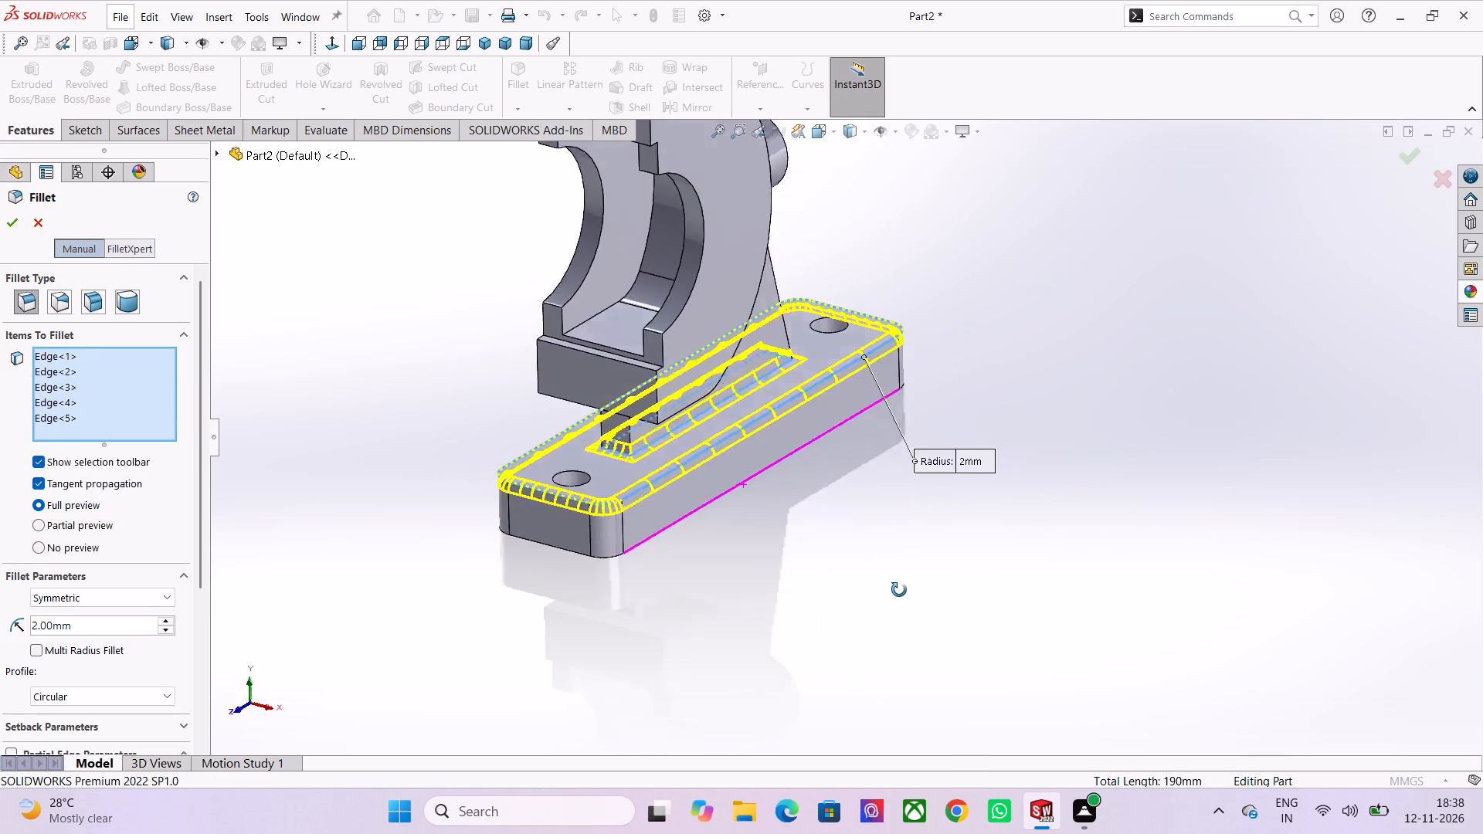
pyautogui.moveTo(899, 590); pyautogui.dragTo(887, 581, button='middle')
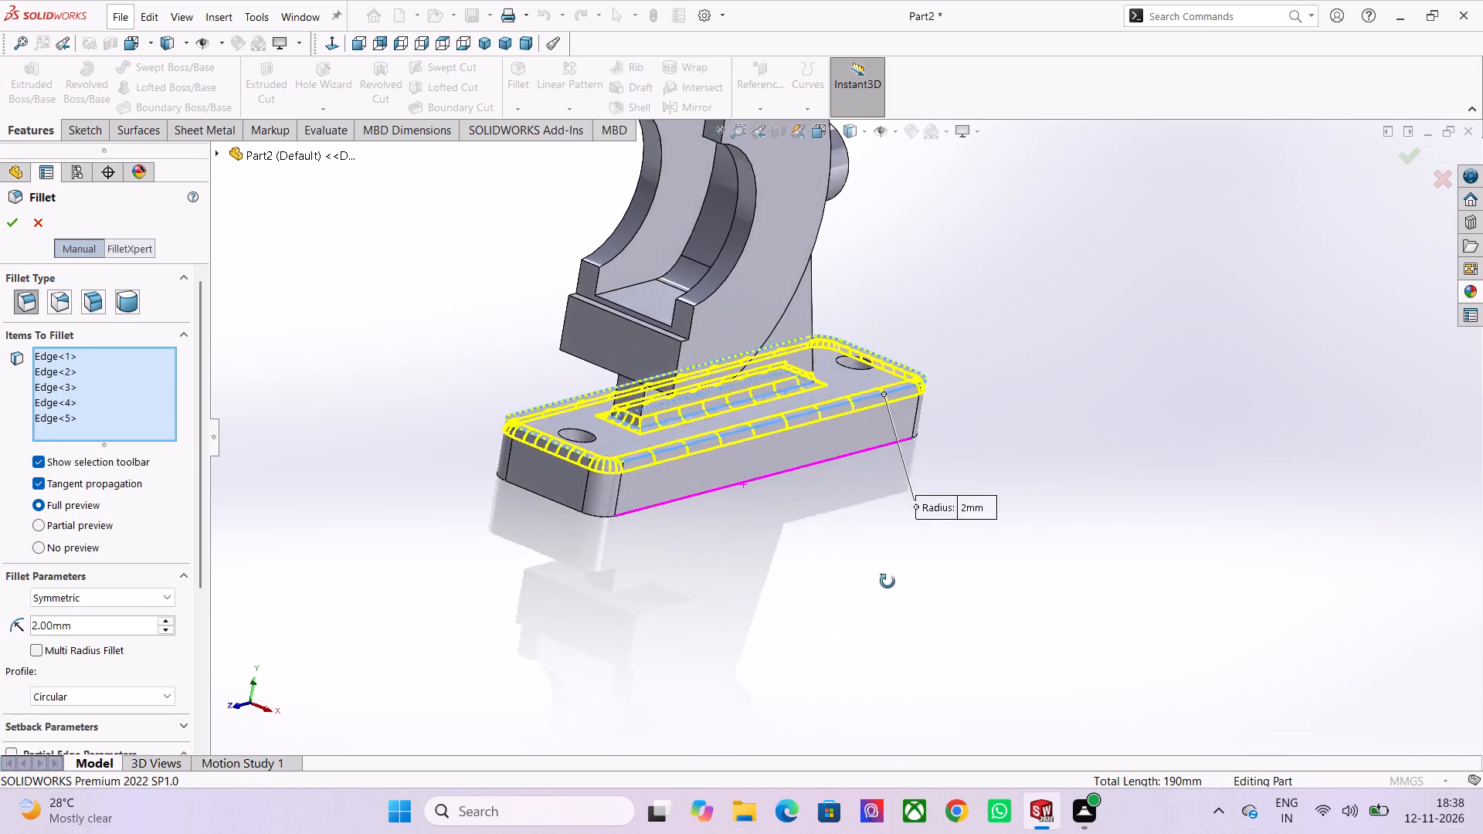
pyautogui.moveTo(887, 581); pyautogui.dragTo(818, 575, button='middle')
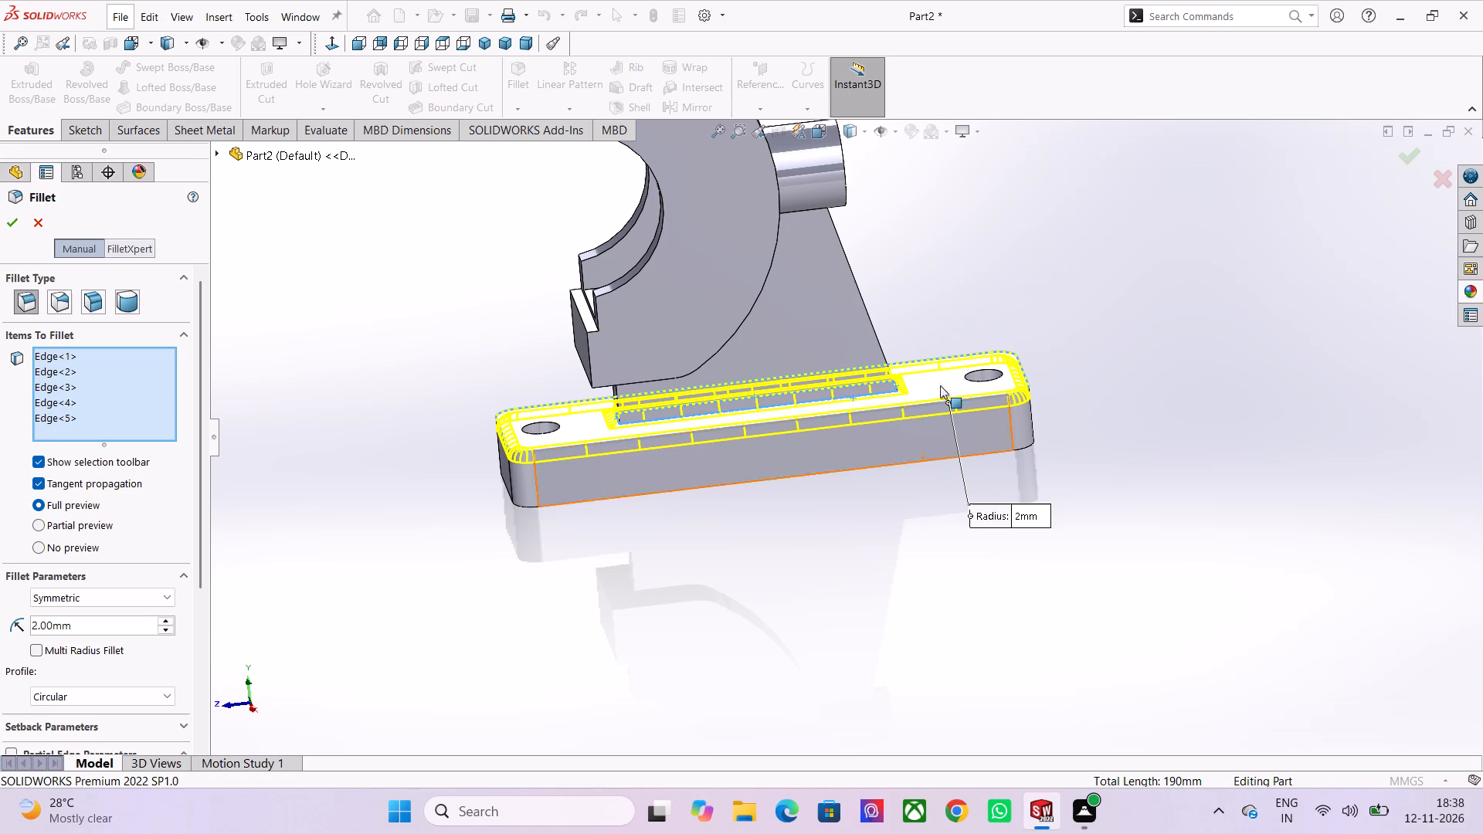
pyautogui.moveTo(946, 335); pyautogui.dragTo(825, 304, button='middle')
pyautogui.scroll(1, 825, 304)
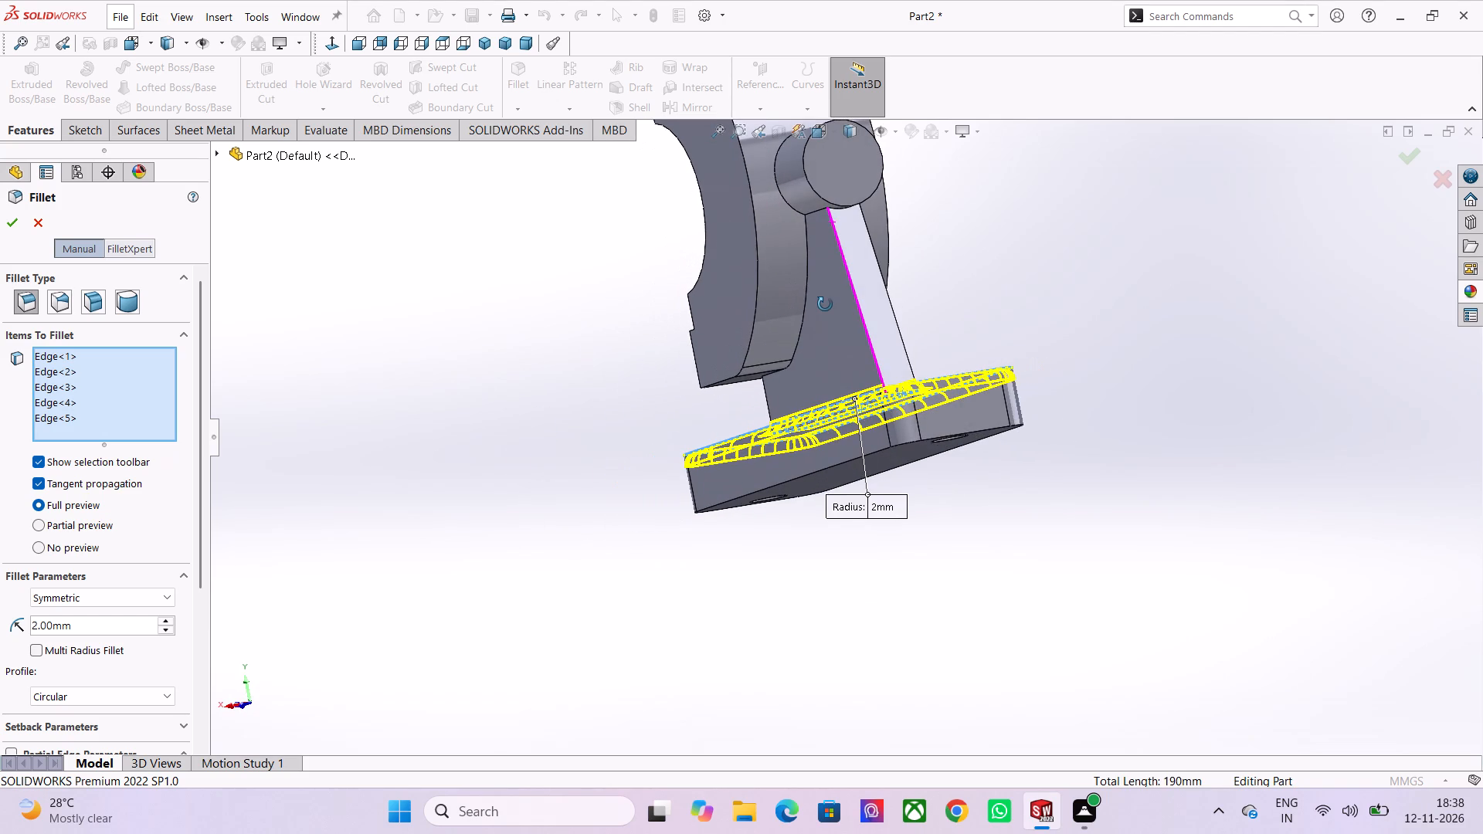
pyautogui.moveTo(825, 304); pyautogui.dragTo(877, 298, button='middle')
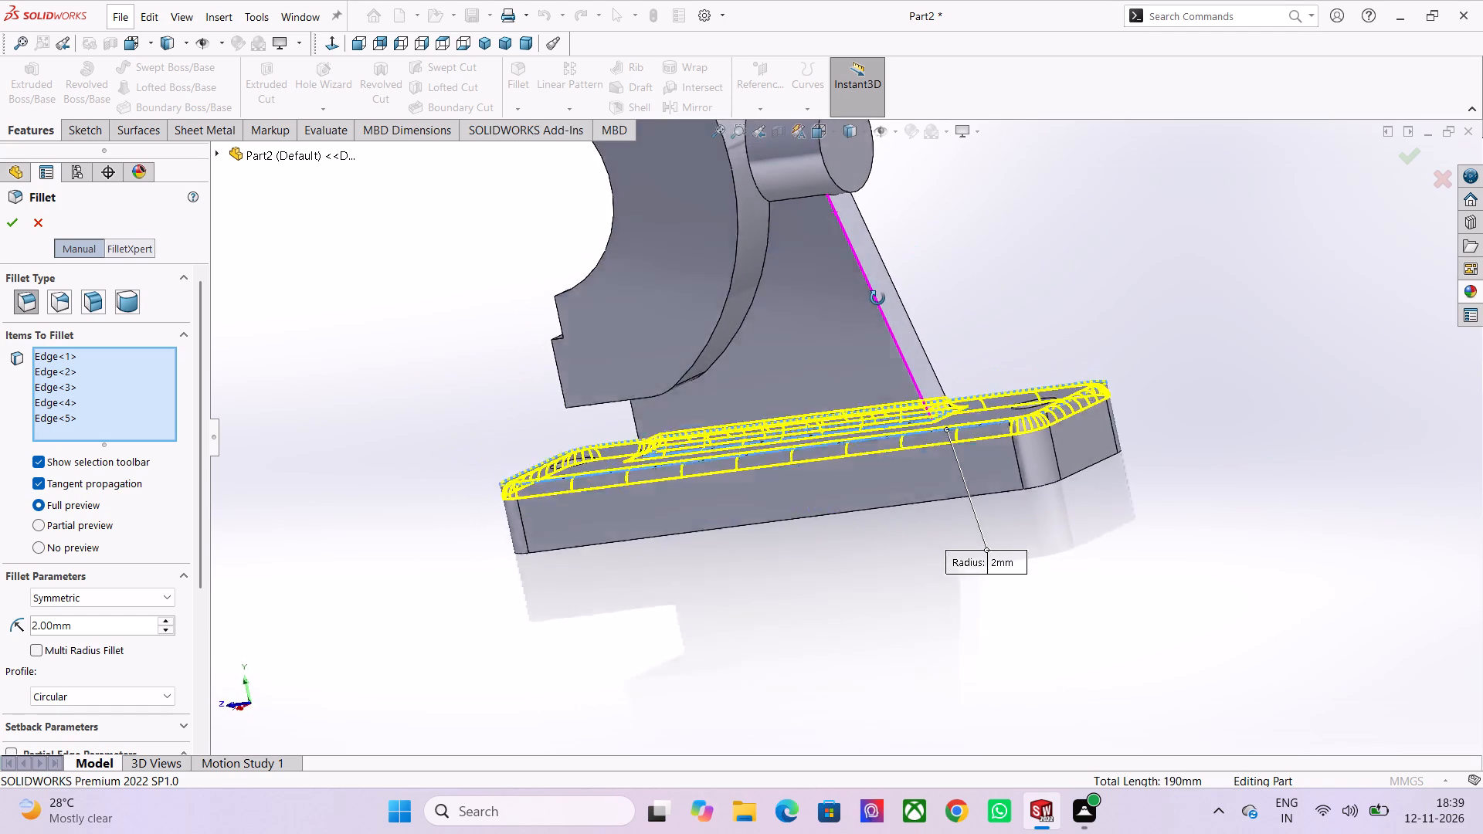
pyautogui.moveTo(877, 298); pyautogui.dragTo(849, 235, button='middle')
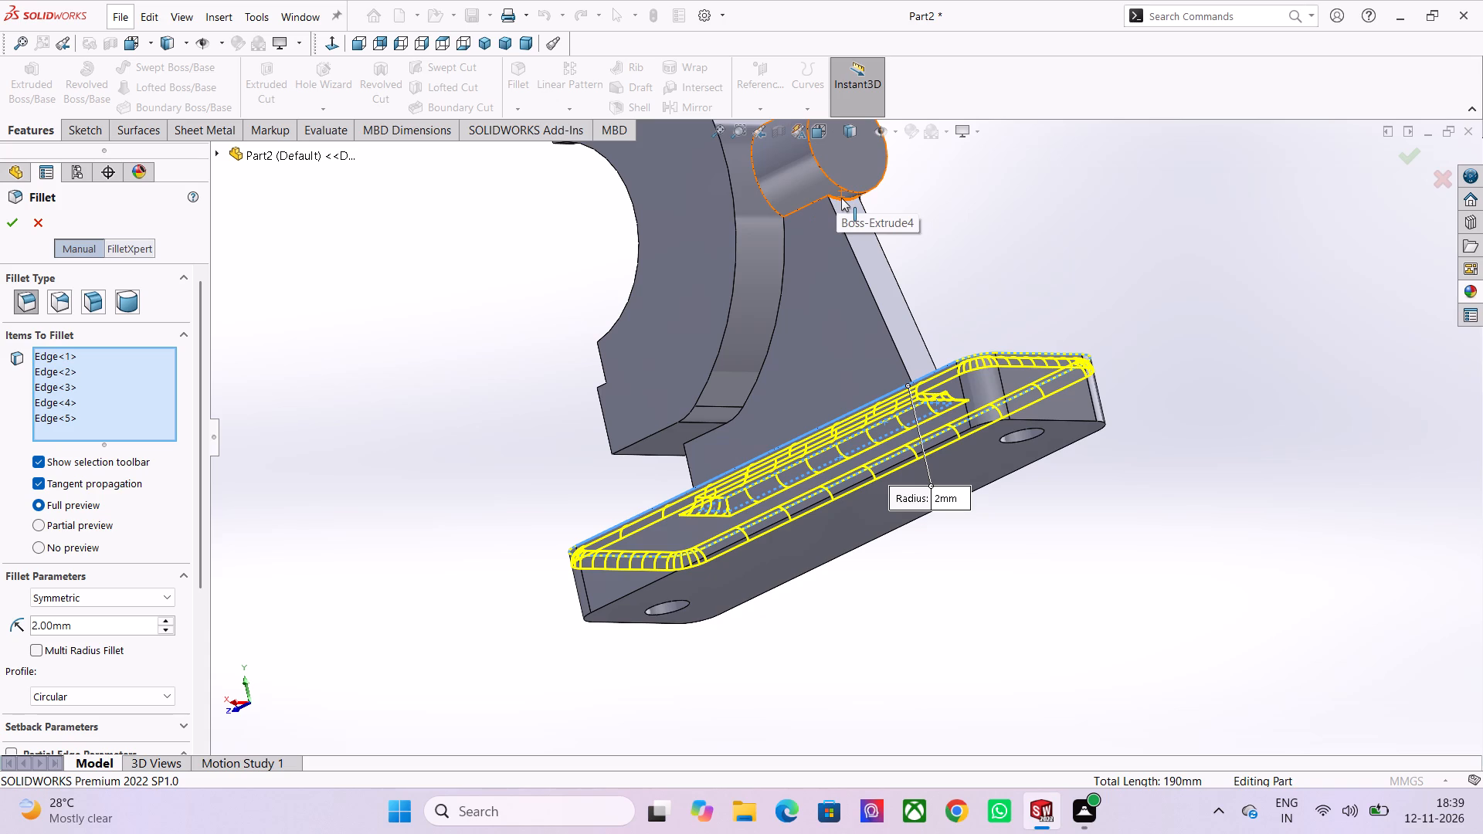
pyautogui.click(841, 198)
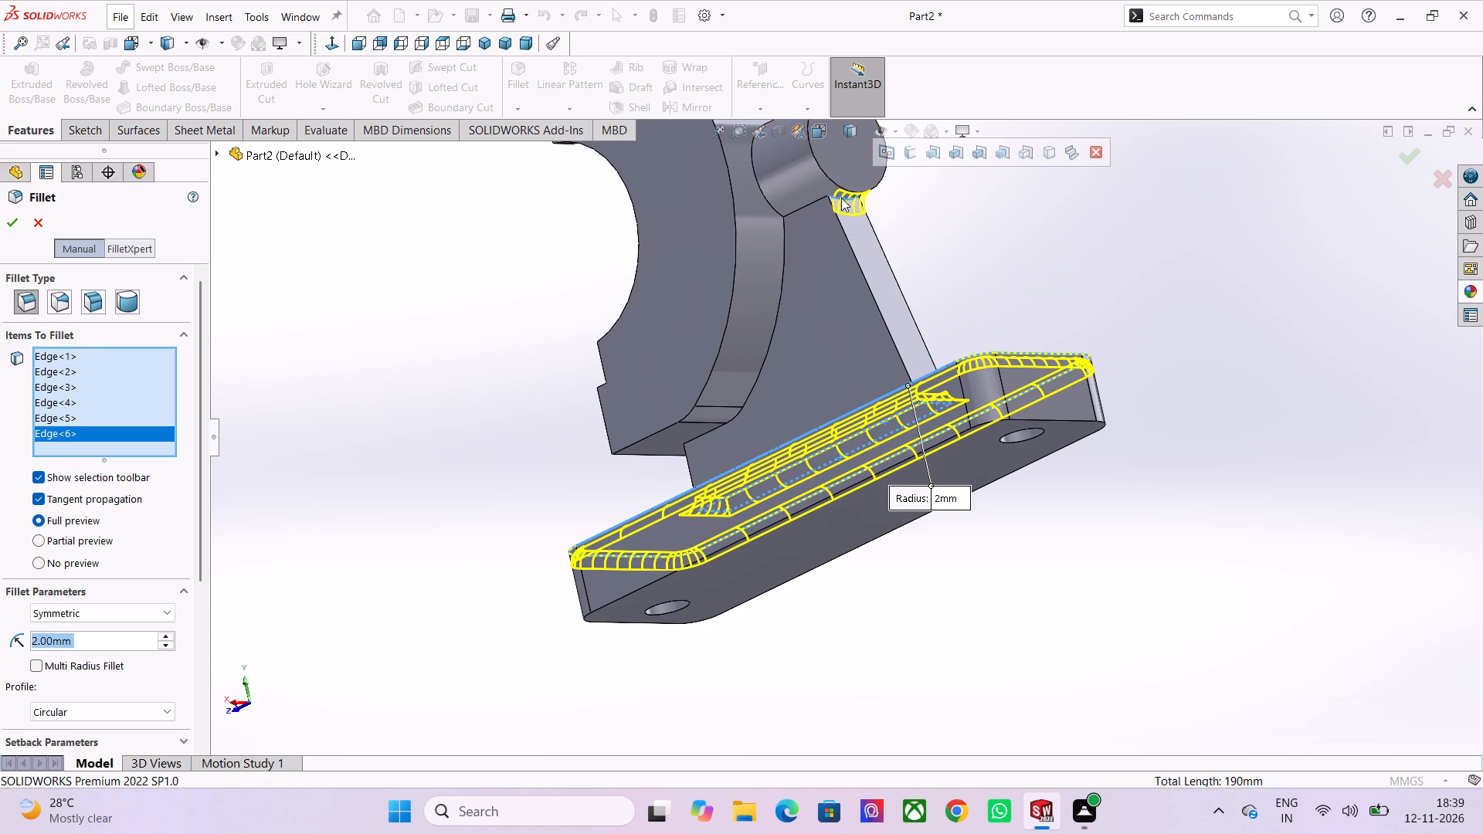
pyautogui.click(884, 149)
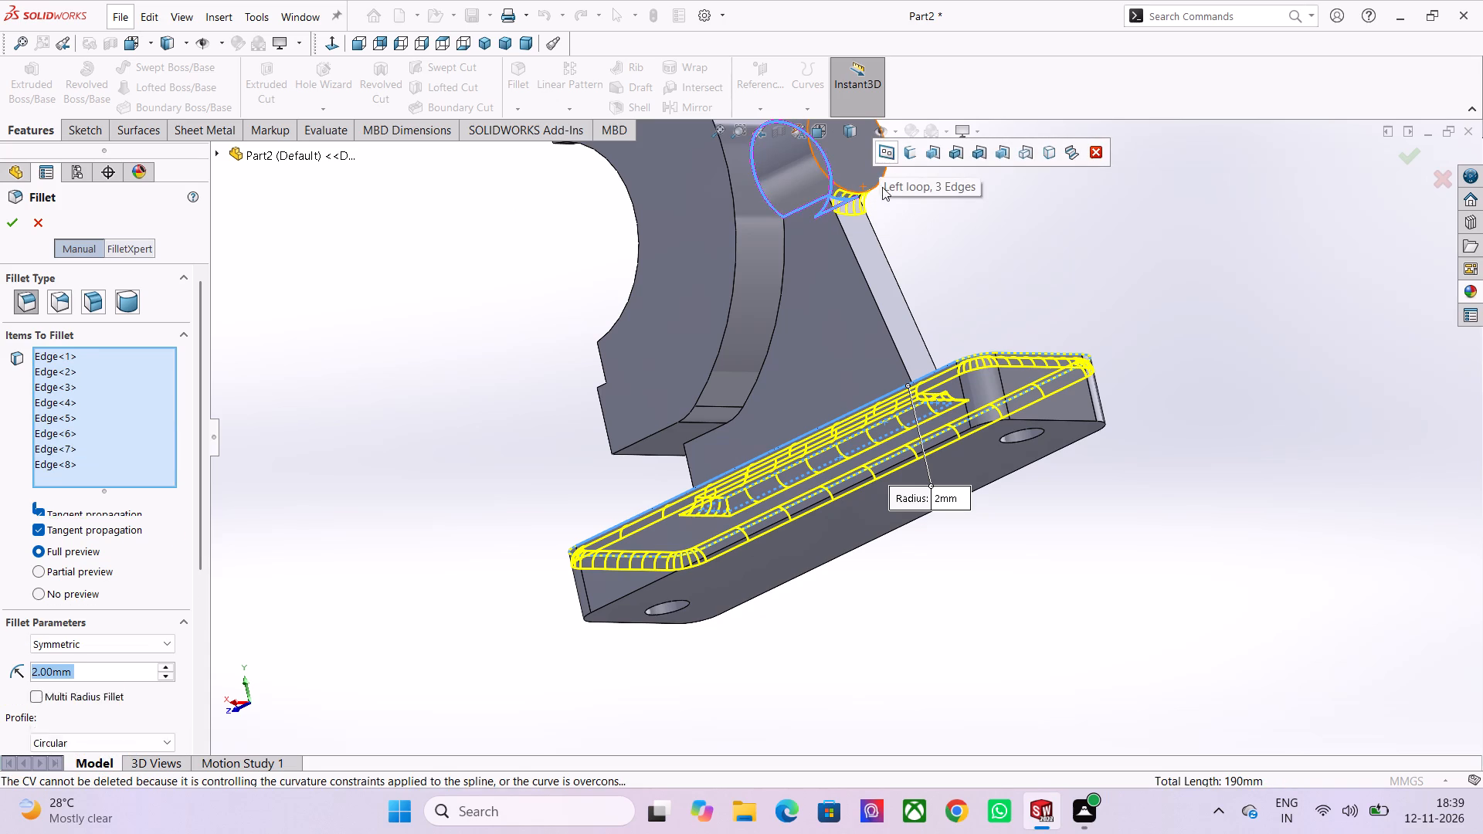
pyautogui.click(785, 273)
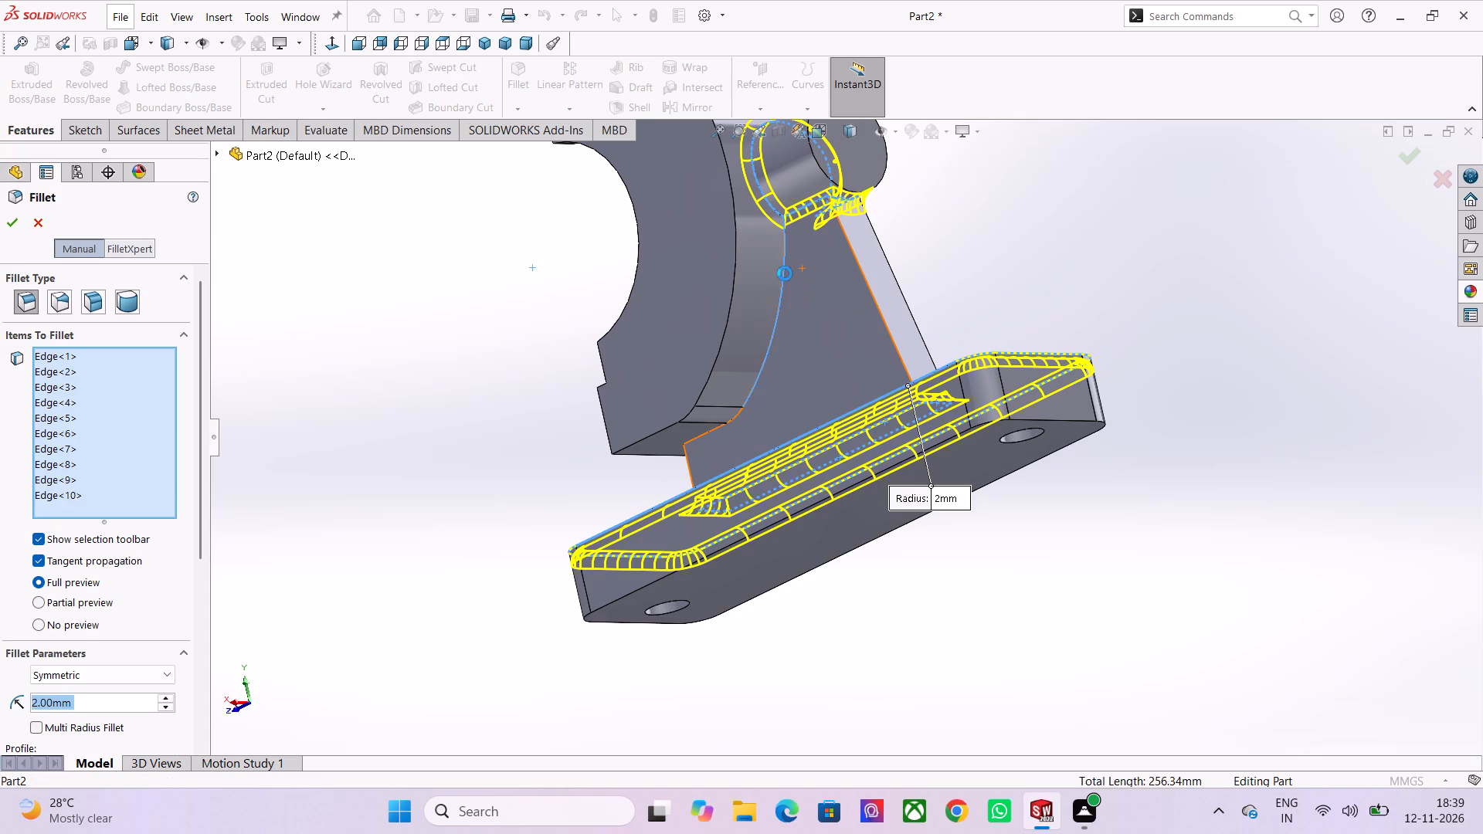
pyautogui.moveTo(996, 286); pyautogui.dragTo(879, 378, button='middle')
pyautogui.click(906, 250)
pyautogui.scroll(-2, 906, 249)
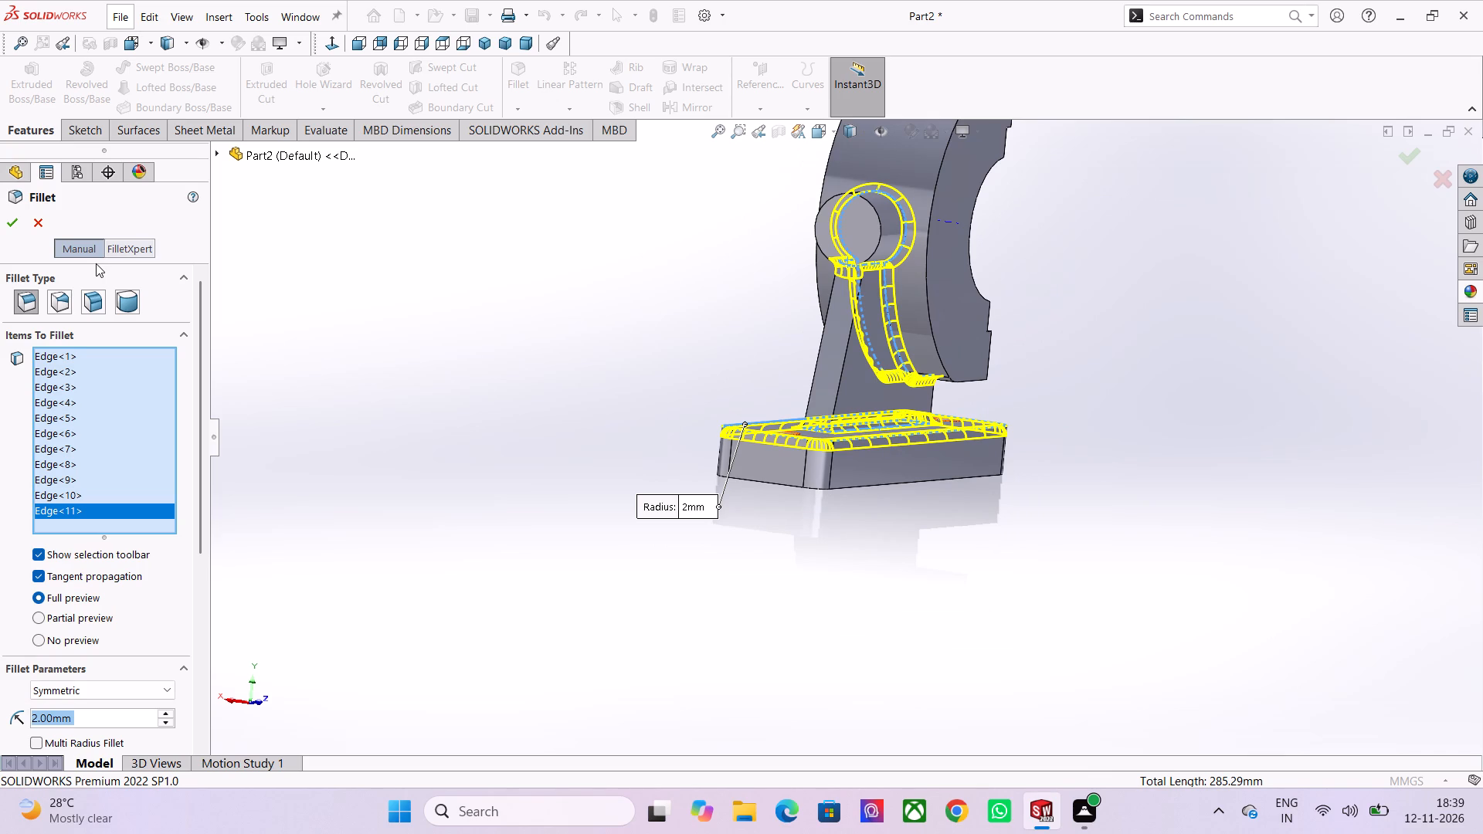
pyautogui.click(19, 219)
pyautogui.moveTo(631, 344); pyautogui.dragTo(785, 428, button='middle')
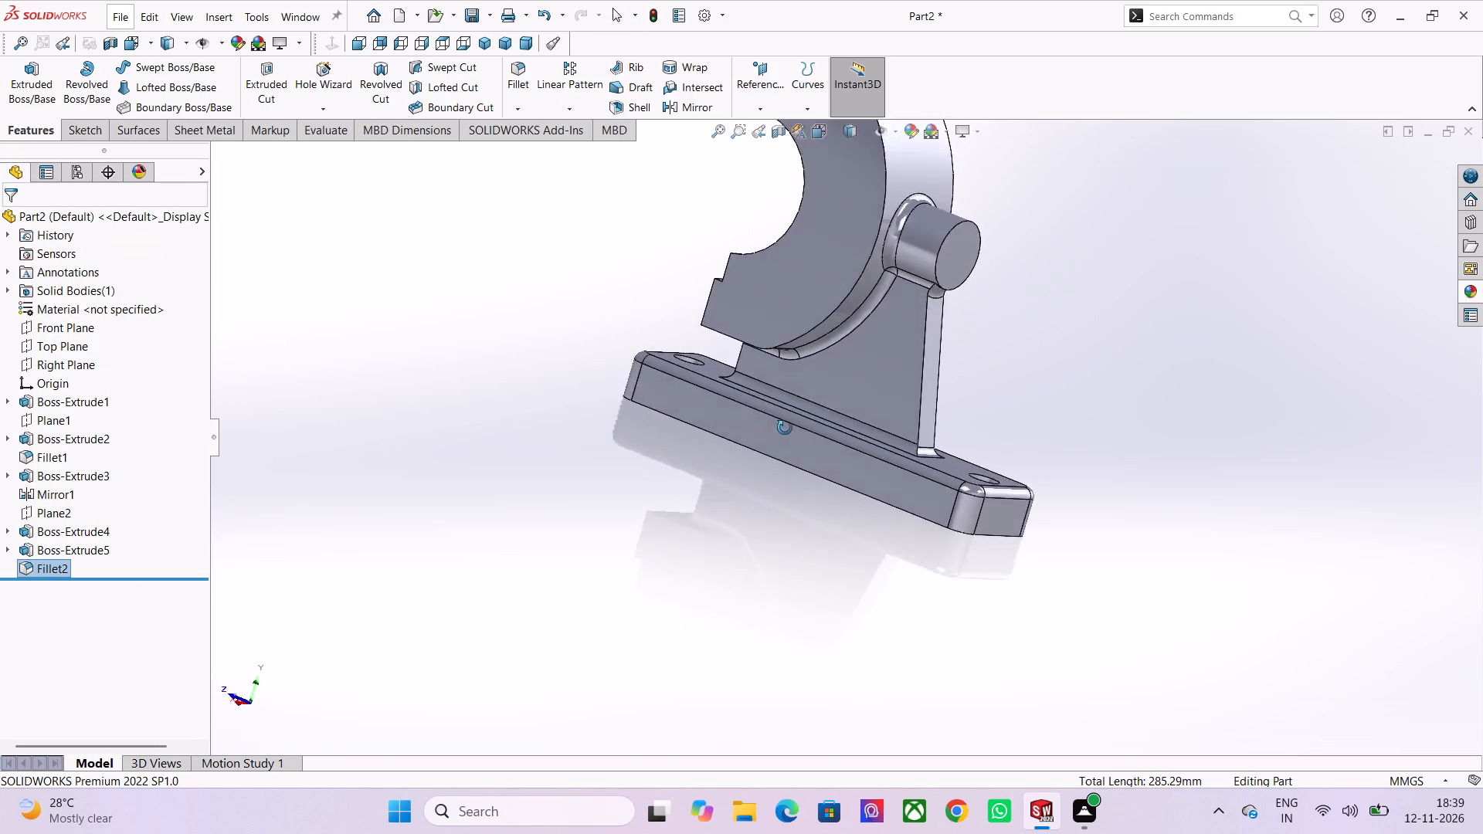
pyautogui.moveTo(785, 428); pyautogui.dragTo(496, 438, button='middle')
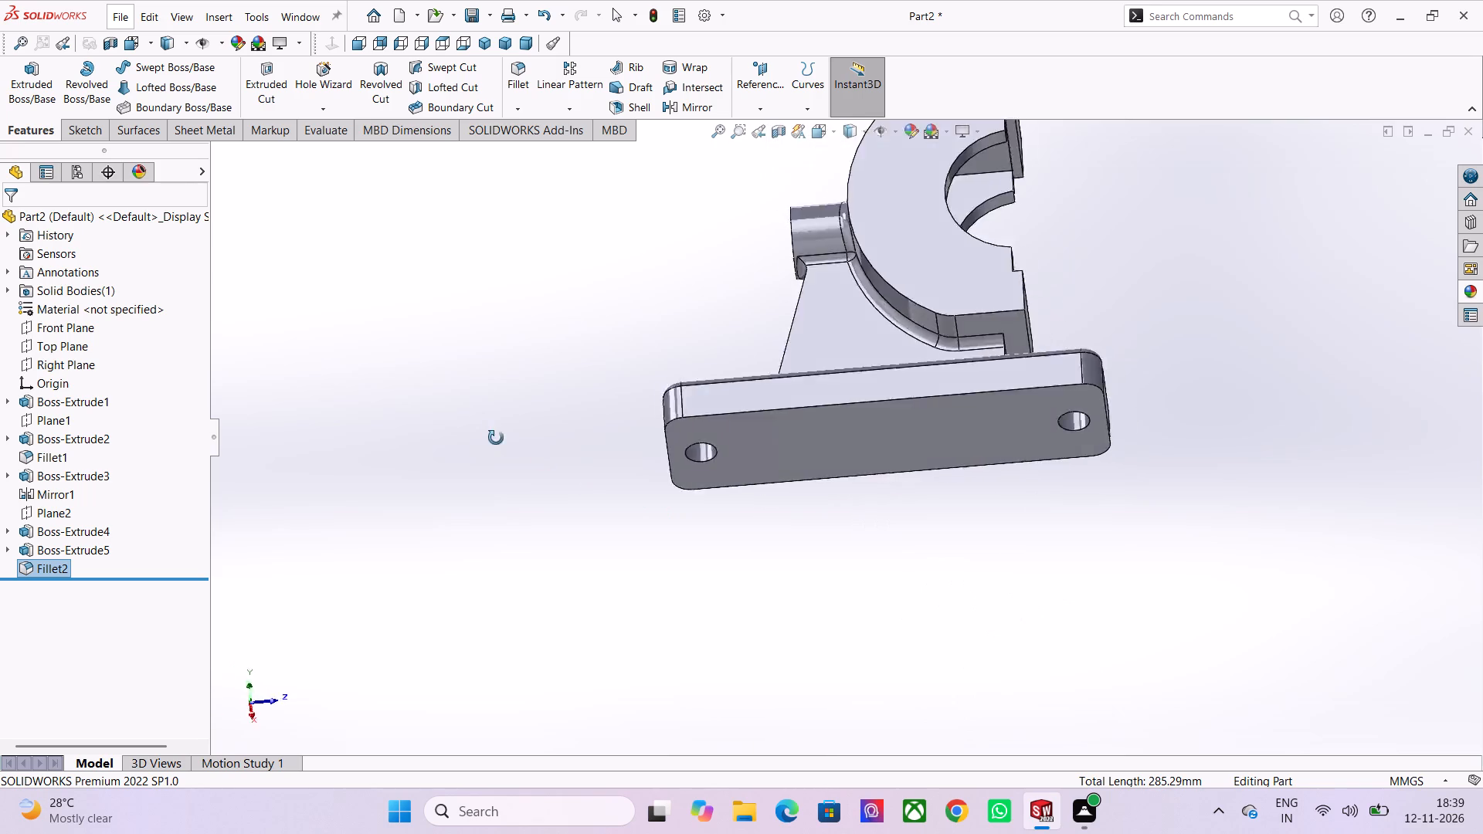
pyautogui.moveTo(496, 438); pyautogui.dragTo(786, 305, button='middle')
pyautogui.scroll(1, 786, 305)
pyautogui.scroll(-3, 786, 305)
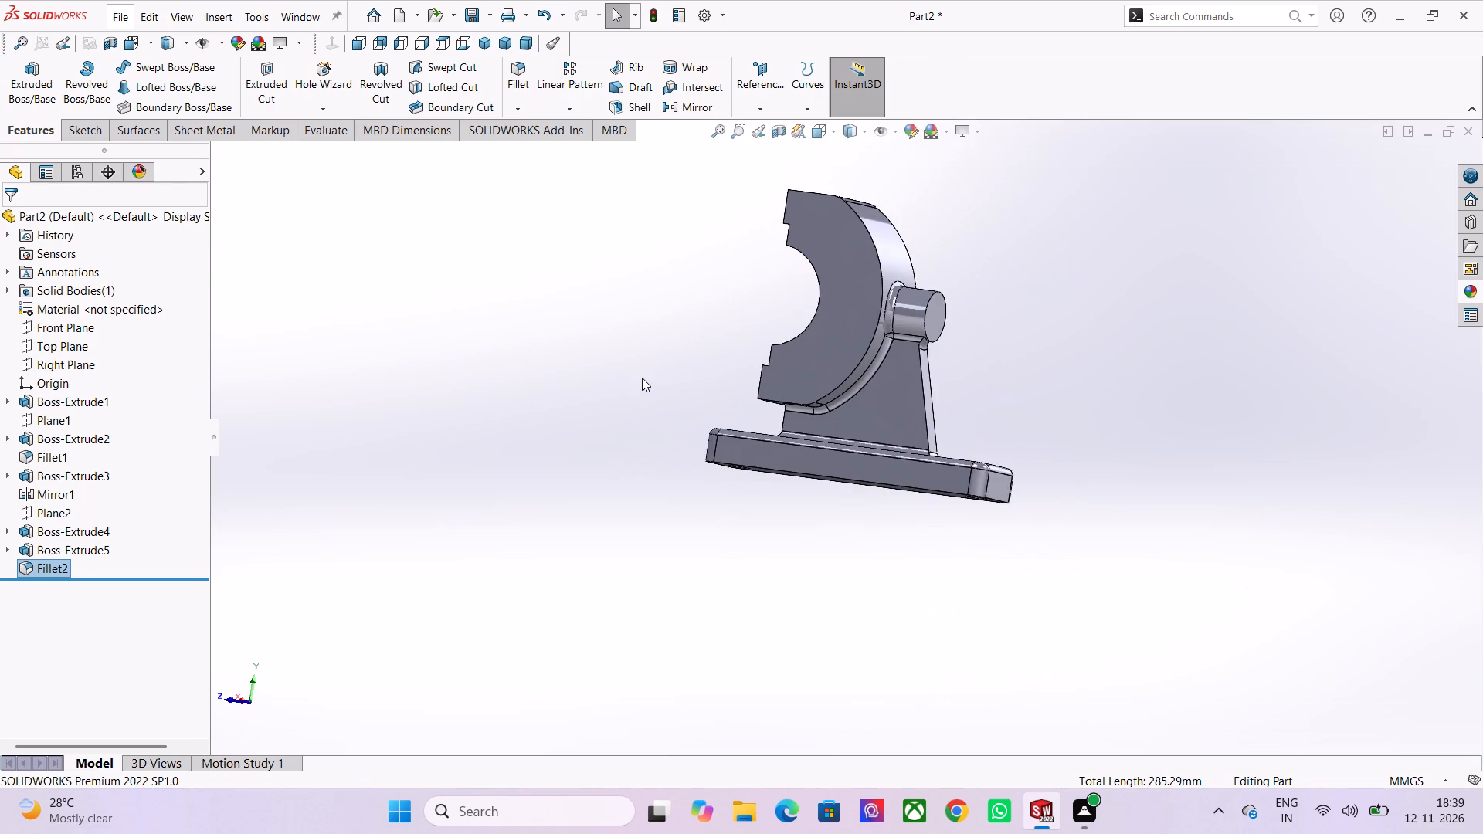
# Examine the filleted bracket from the rear, side and open front of the C-body.
pyautogui.scroll(-1, 642, 378)
pyautogui.moveTo(642, 378); pyautogui.dragTo(810, 455, button='middle')
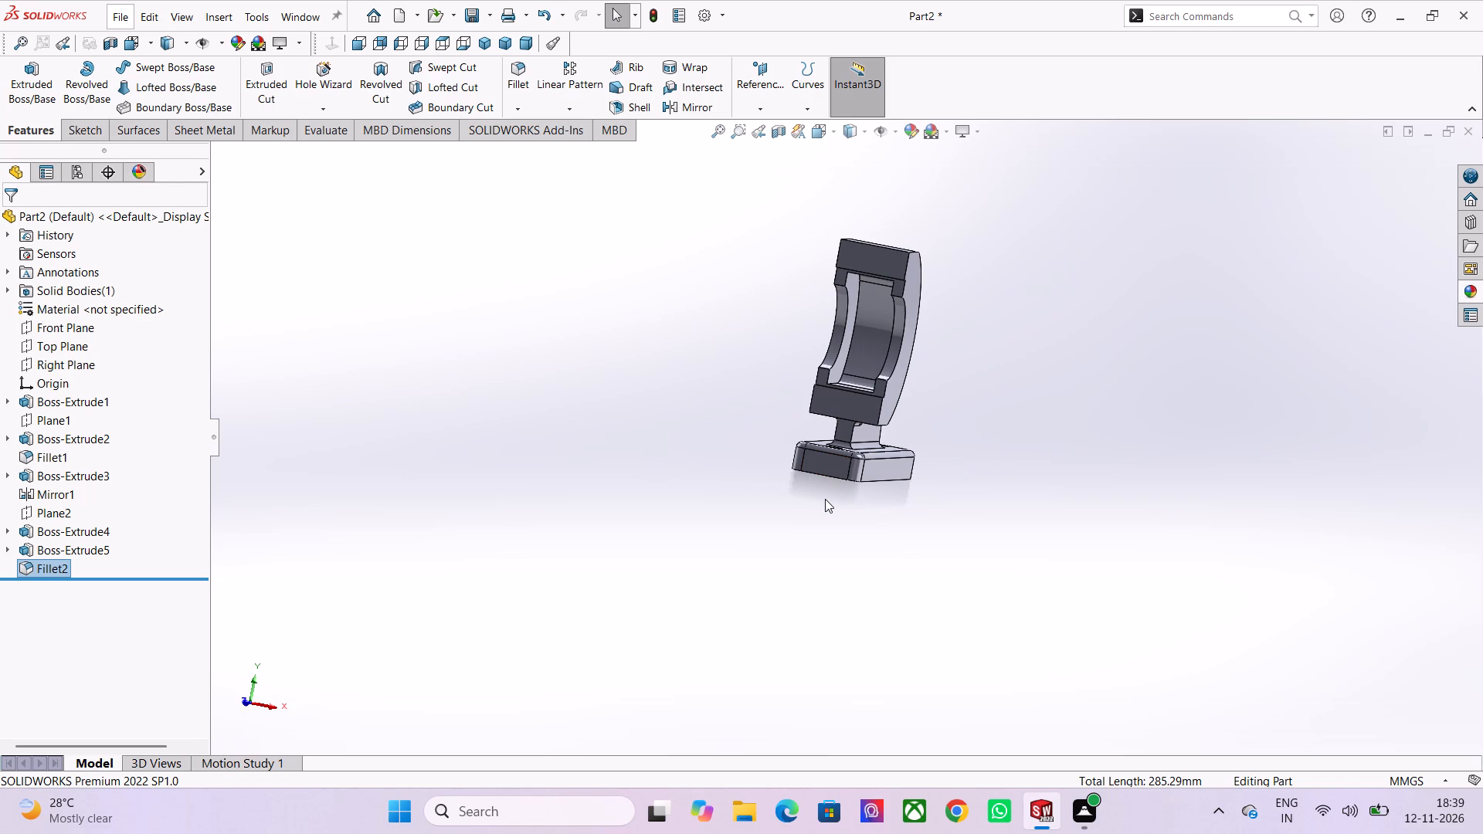
pyautogui.scroll(1, 867, 480)
pyautogui.scroll(-1, 880, 351)
pyautogui.moveTo(804, 347); pyautogui.dragTo(782, 358, button='middle')
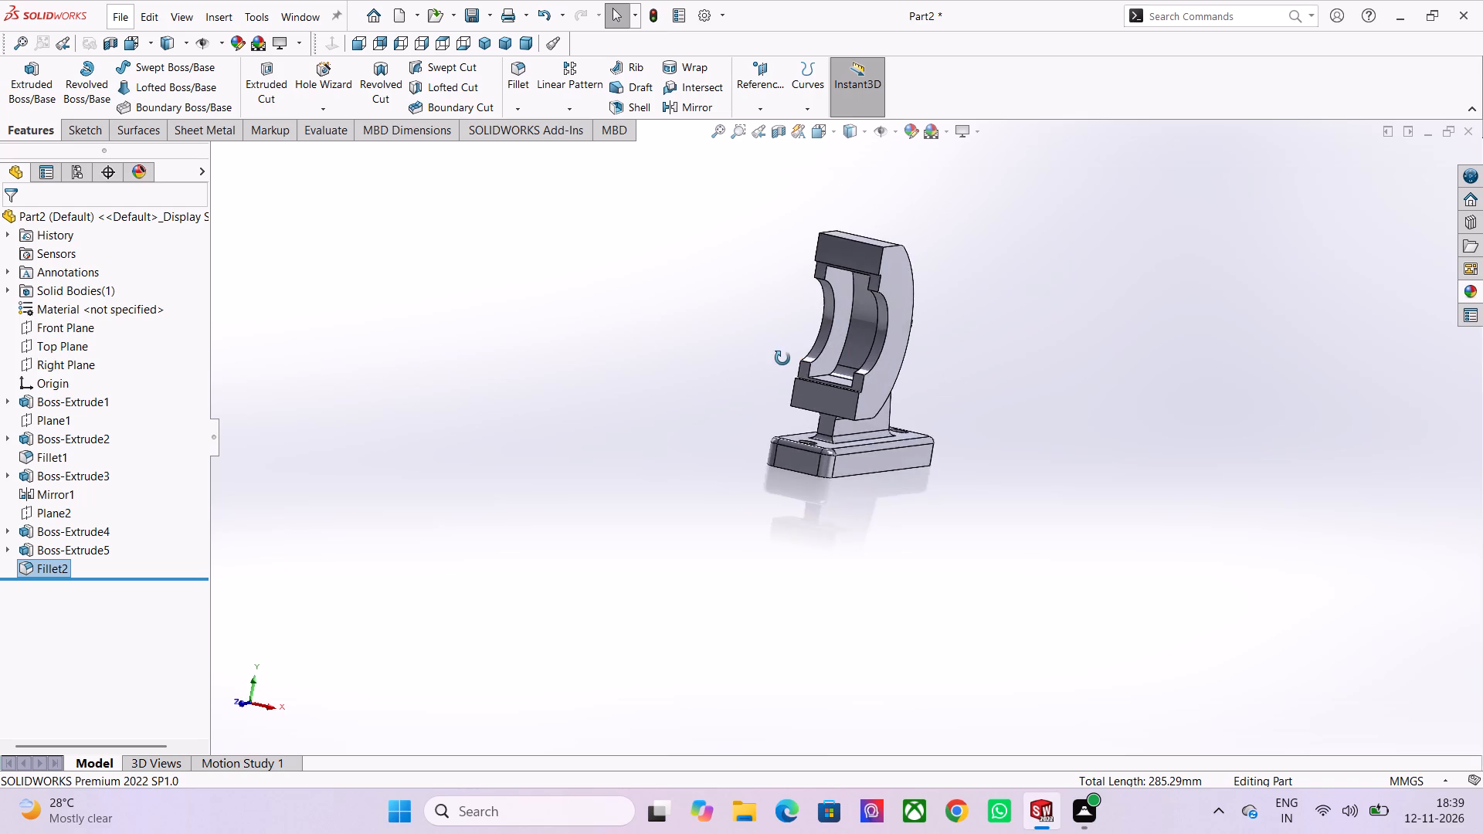
pyautogui.moveTo(782, 358); pyautogui.dragTo(828, 474, button='middle')
pyautogui.scroll(-1, 1030, 423)
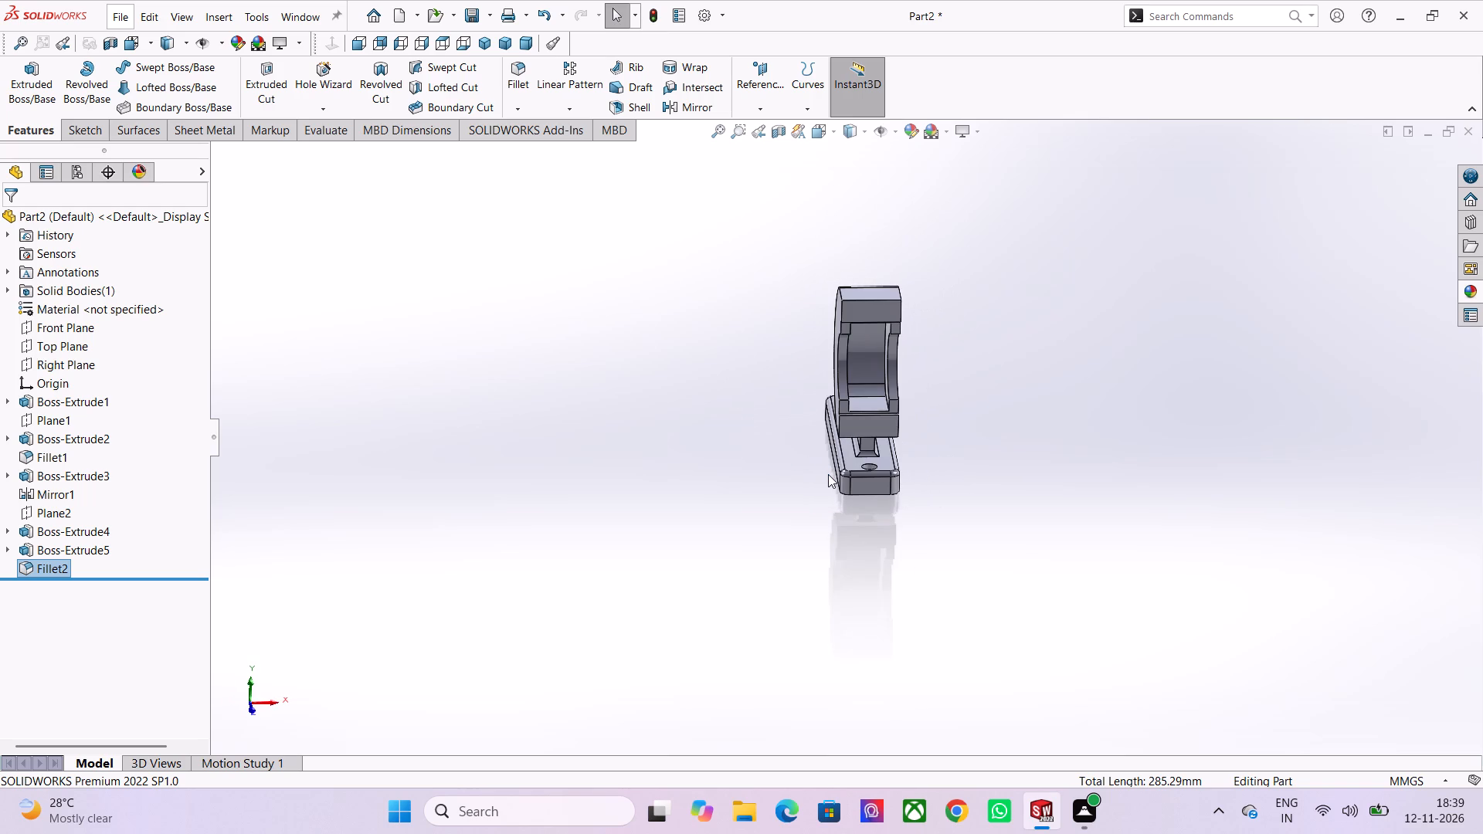
pyautogui.scroll(1, 815, 548)
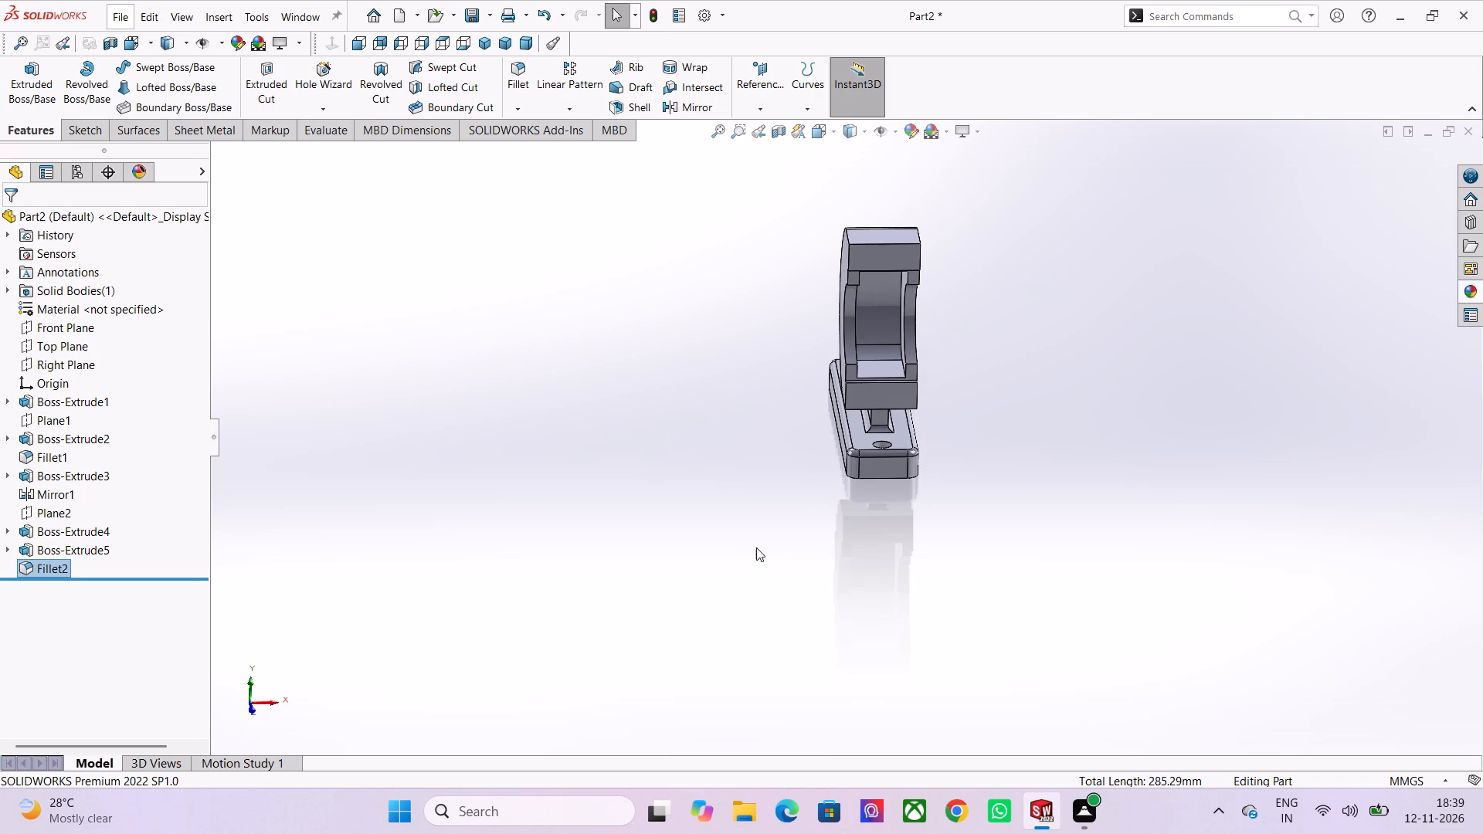
# Set up a plain Hole Wizard hole: ANSI Metric, Drill sizes, Ø7.0, with the Up To Next end condition.
pyautogui.click(338, 90)
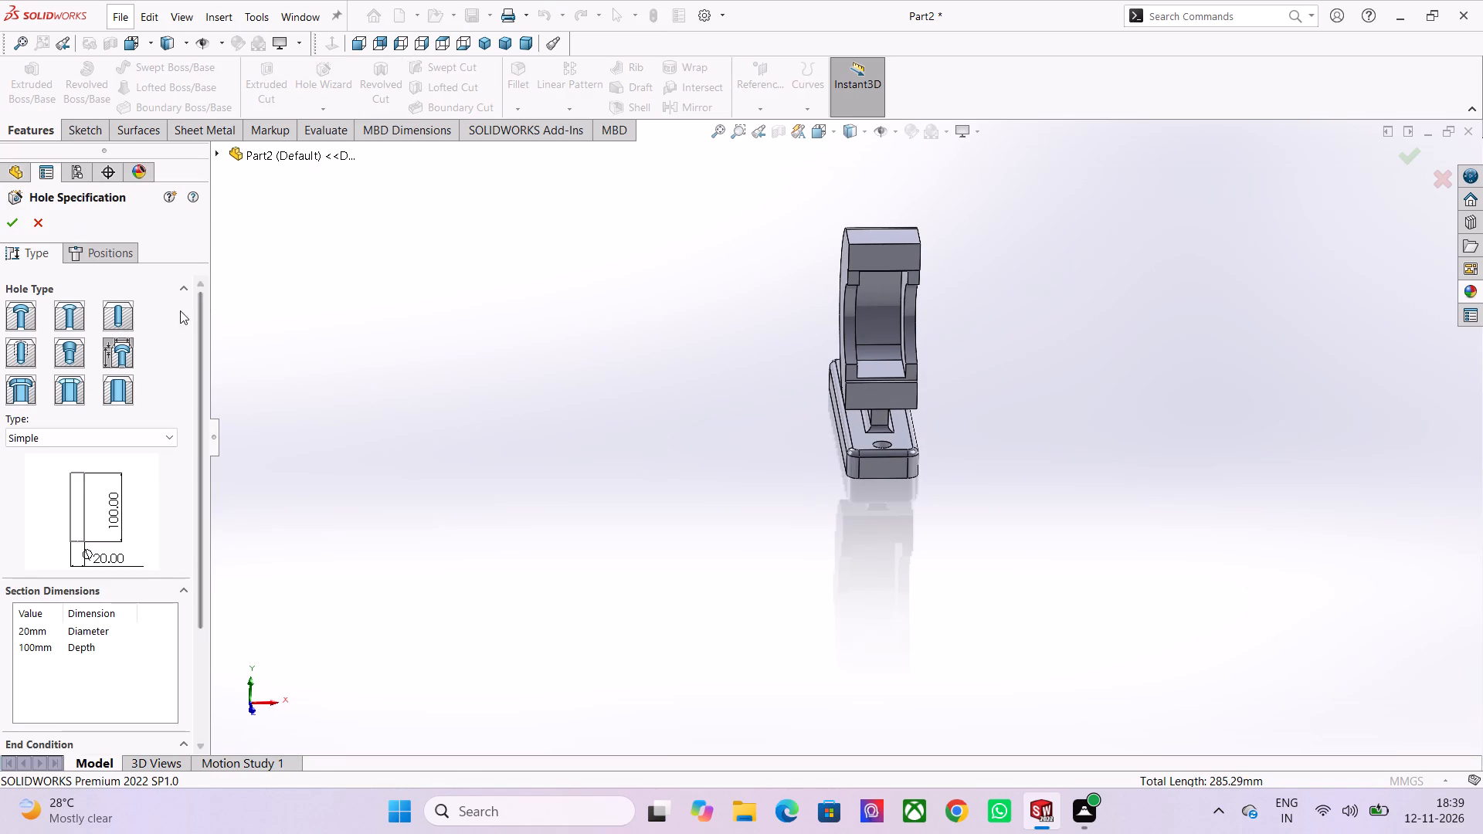
pyautogui.click(107, 316)
pyautogui.click(70, 517)
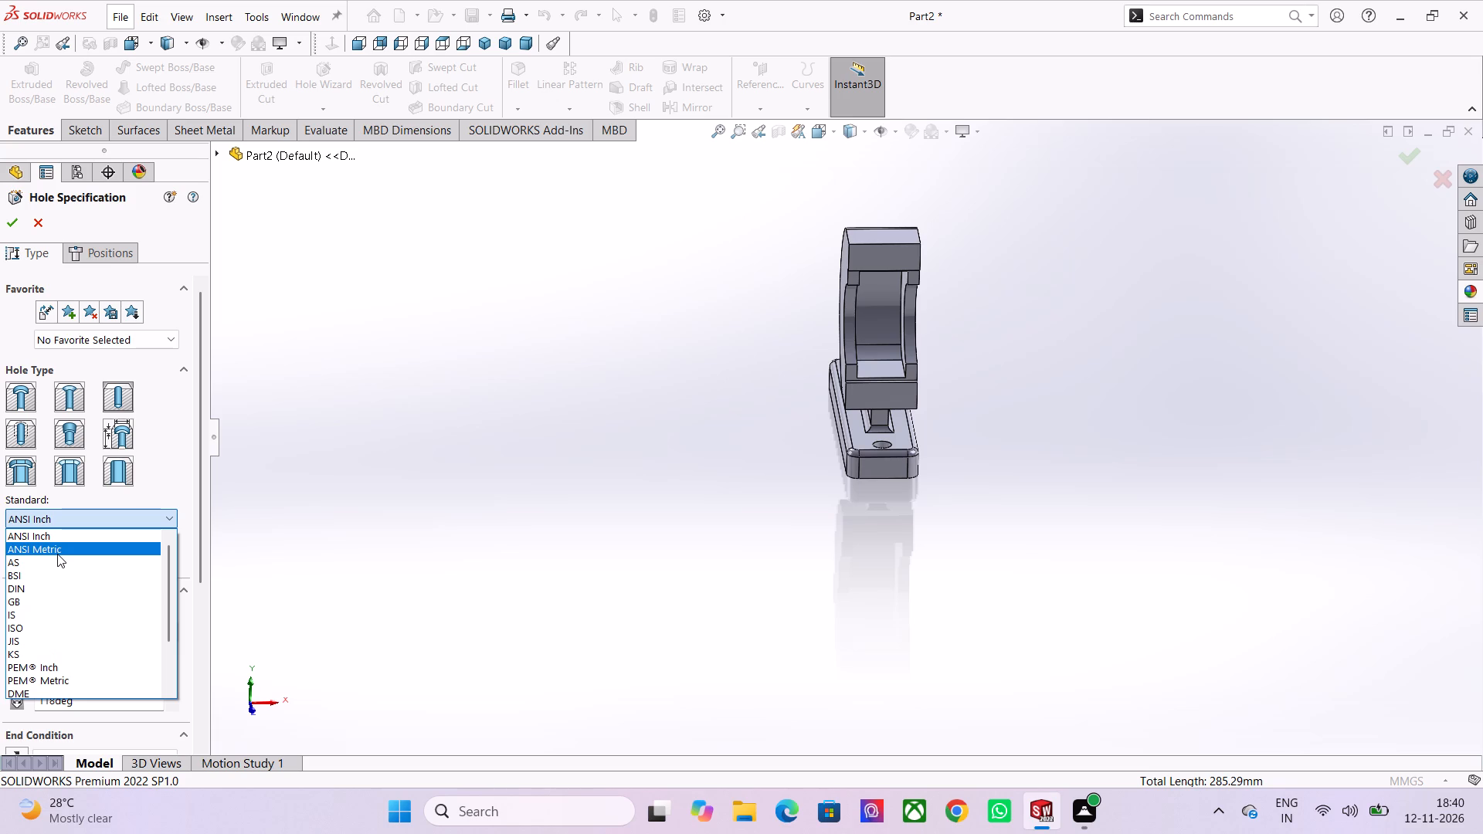
pyautogui.click(57, 554)
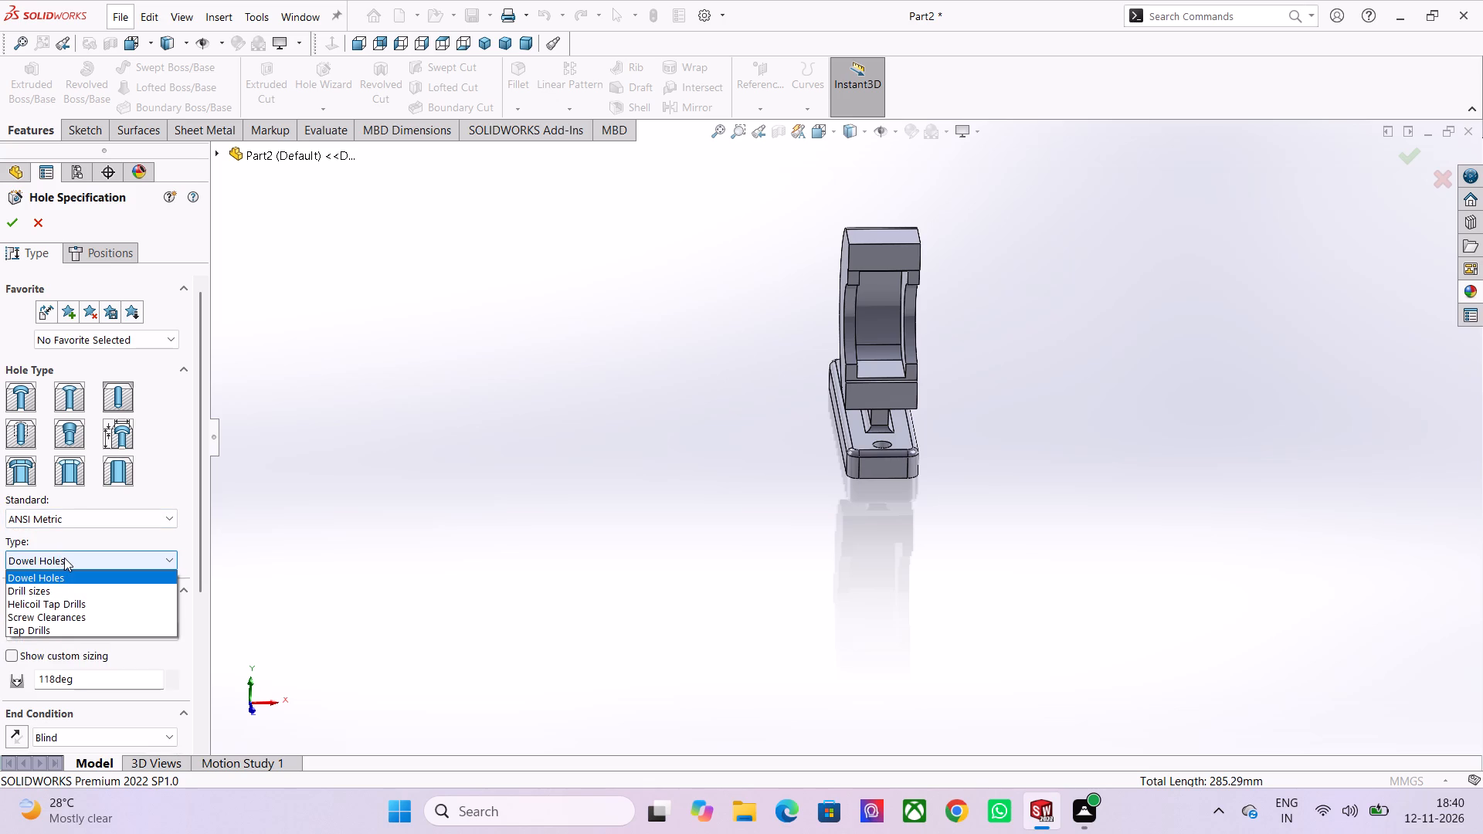
pyautogui.click(49, 588)
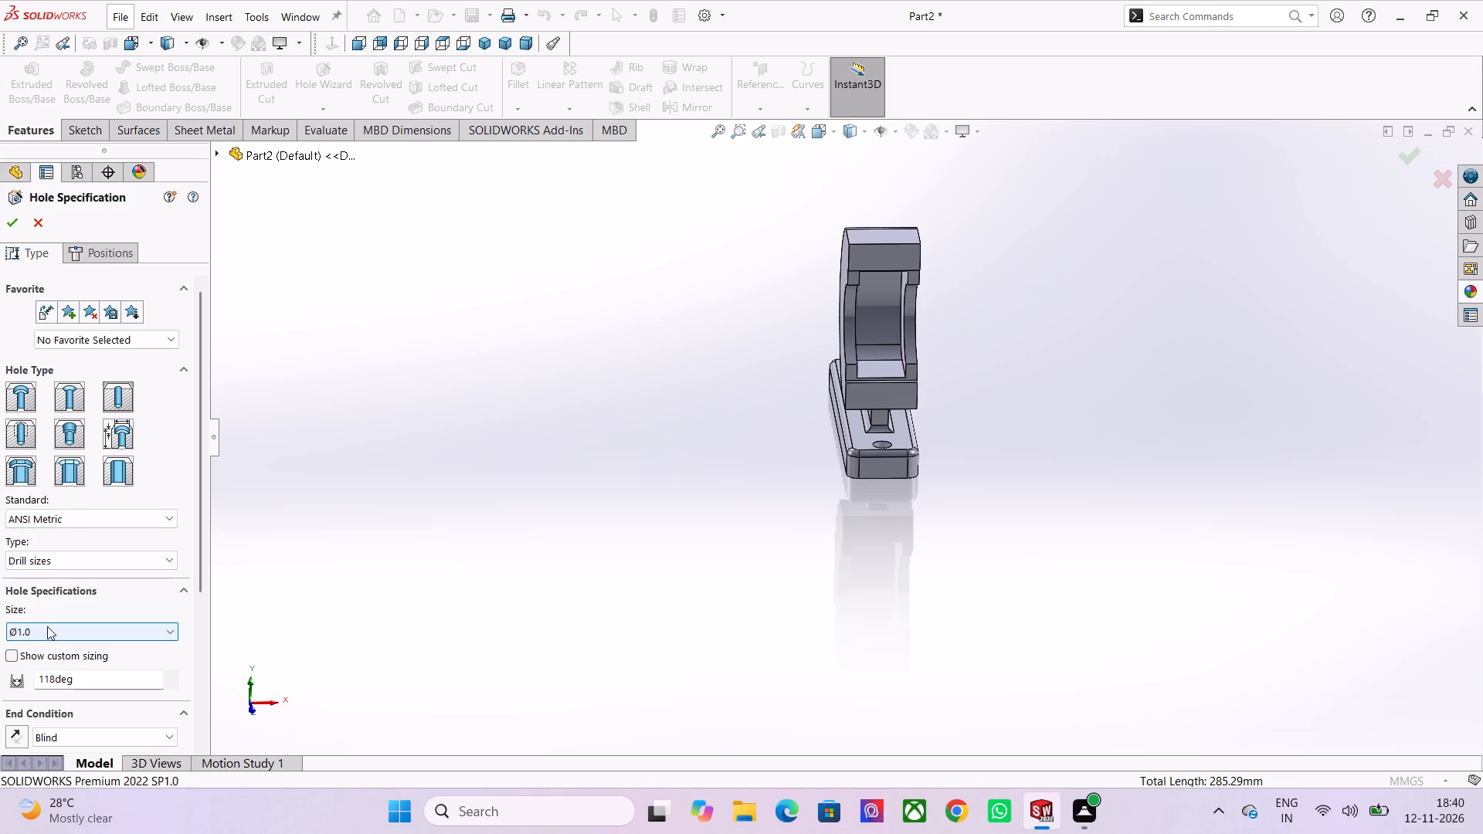
pyautogui.click(47, 626)
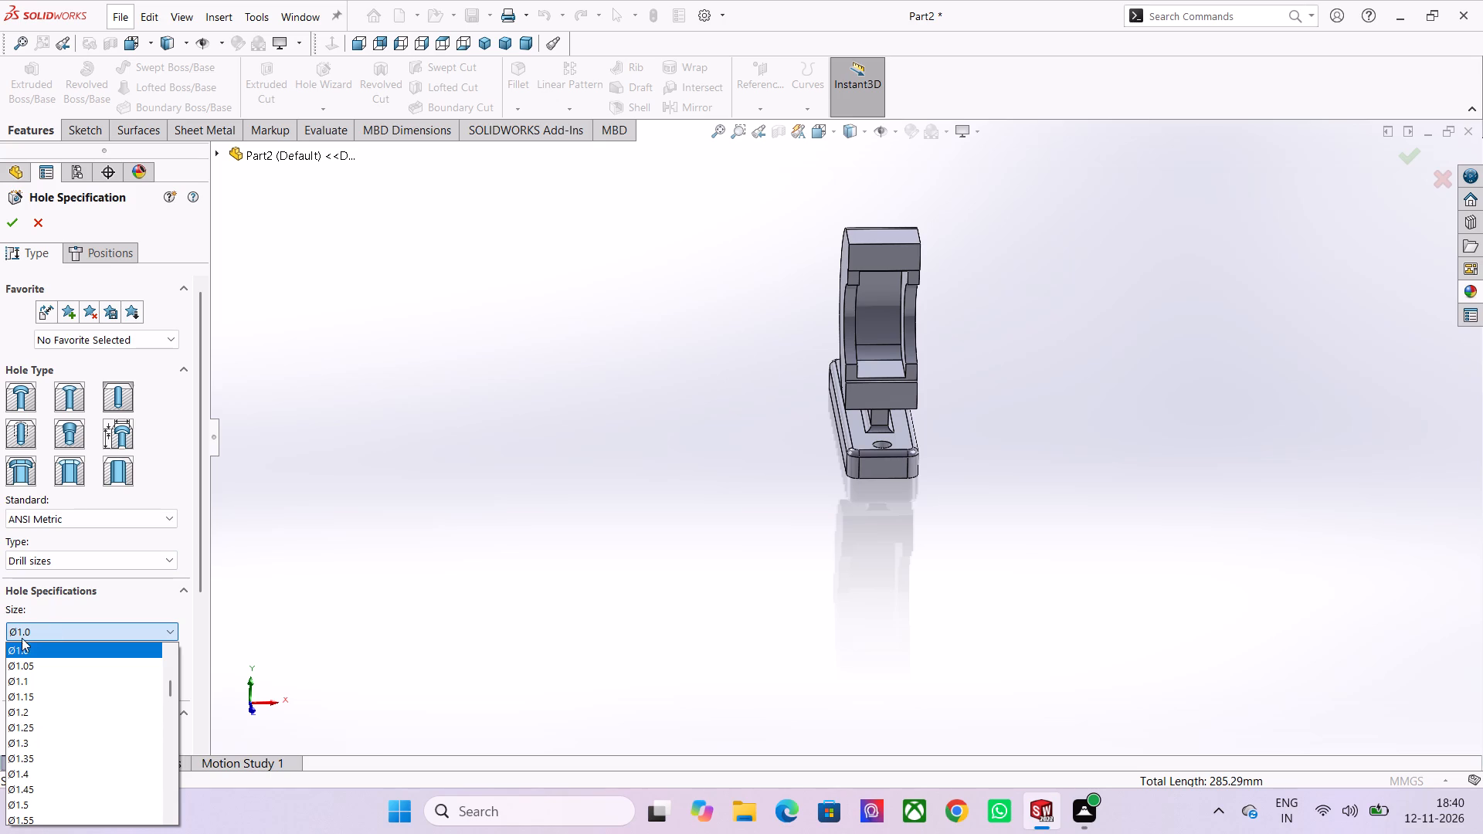
pyautogui.scroll(-7, 34, 764)
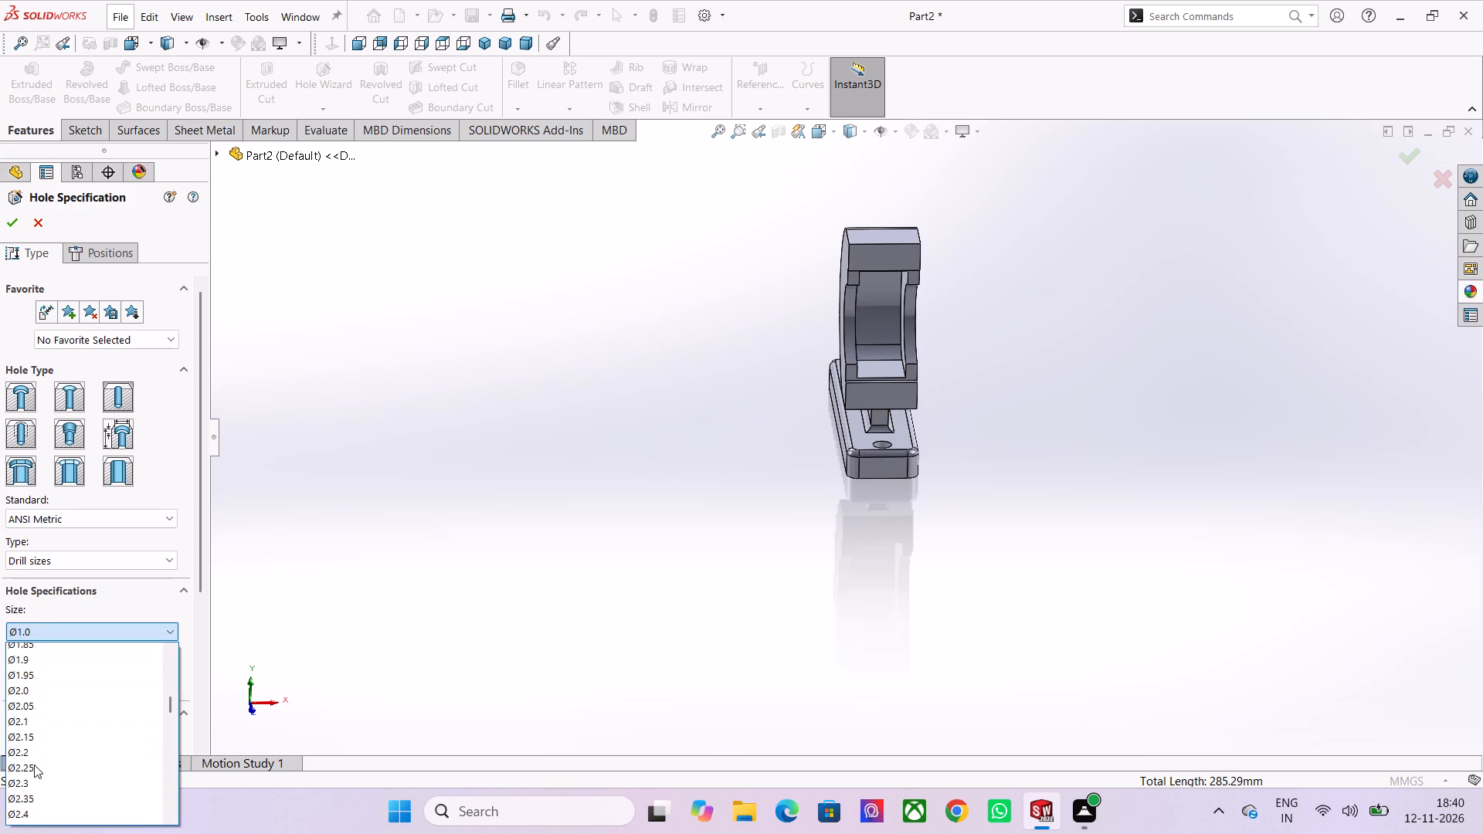
pyautogui.scroll(-15, 34, 764)
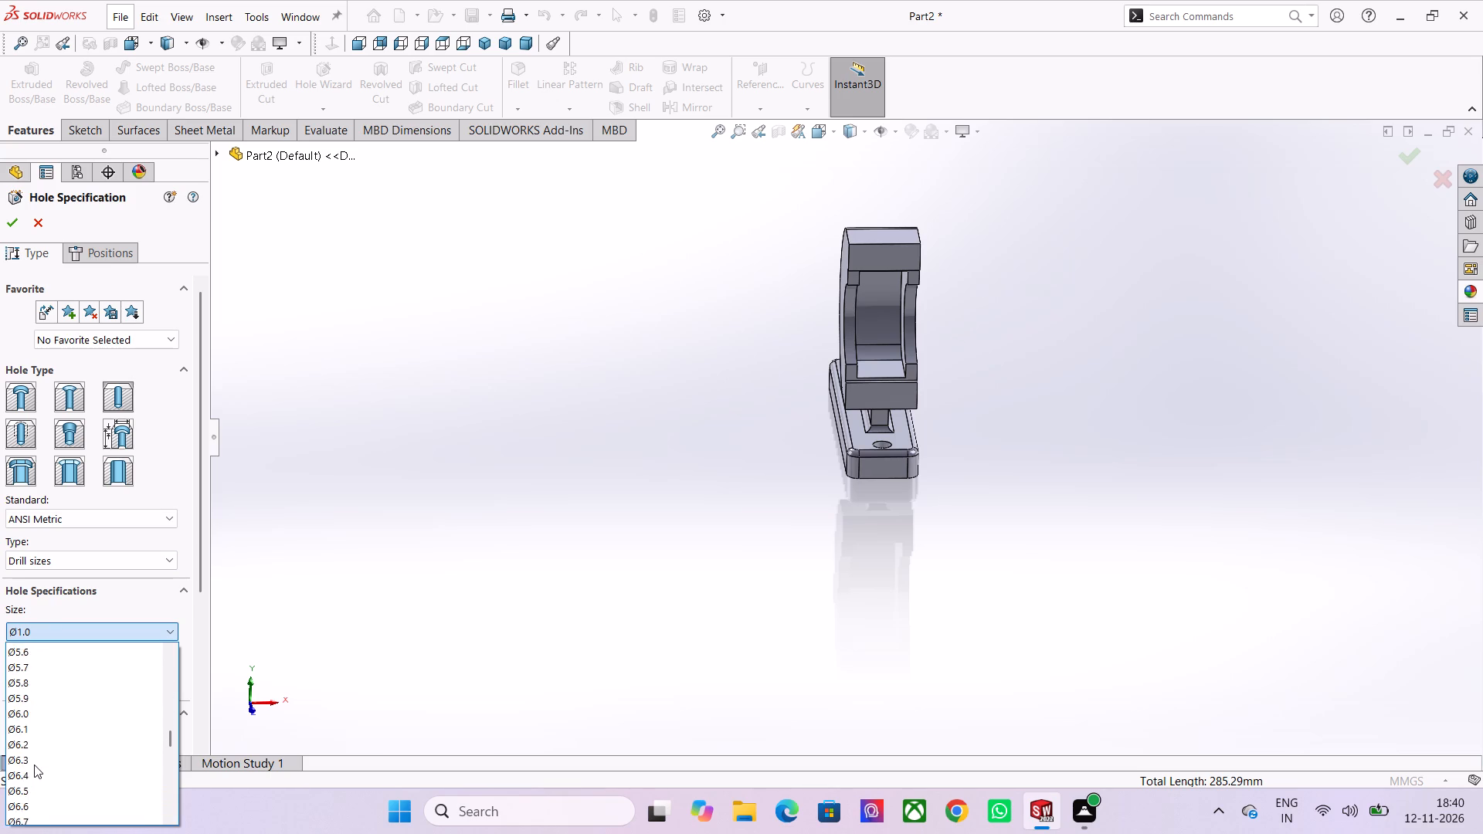
pyautogui.scroll(-2, 34, 764)
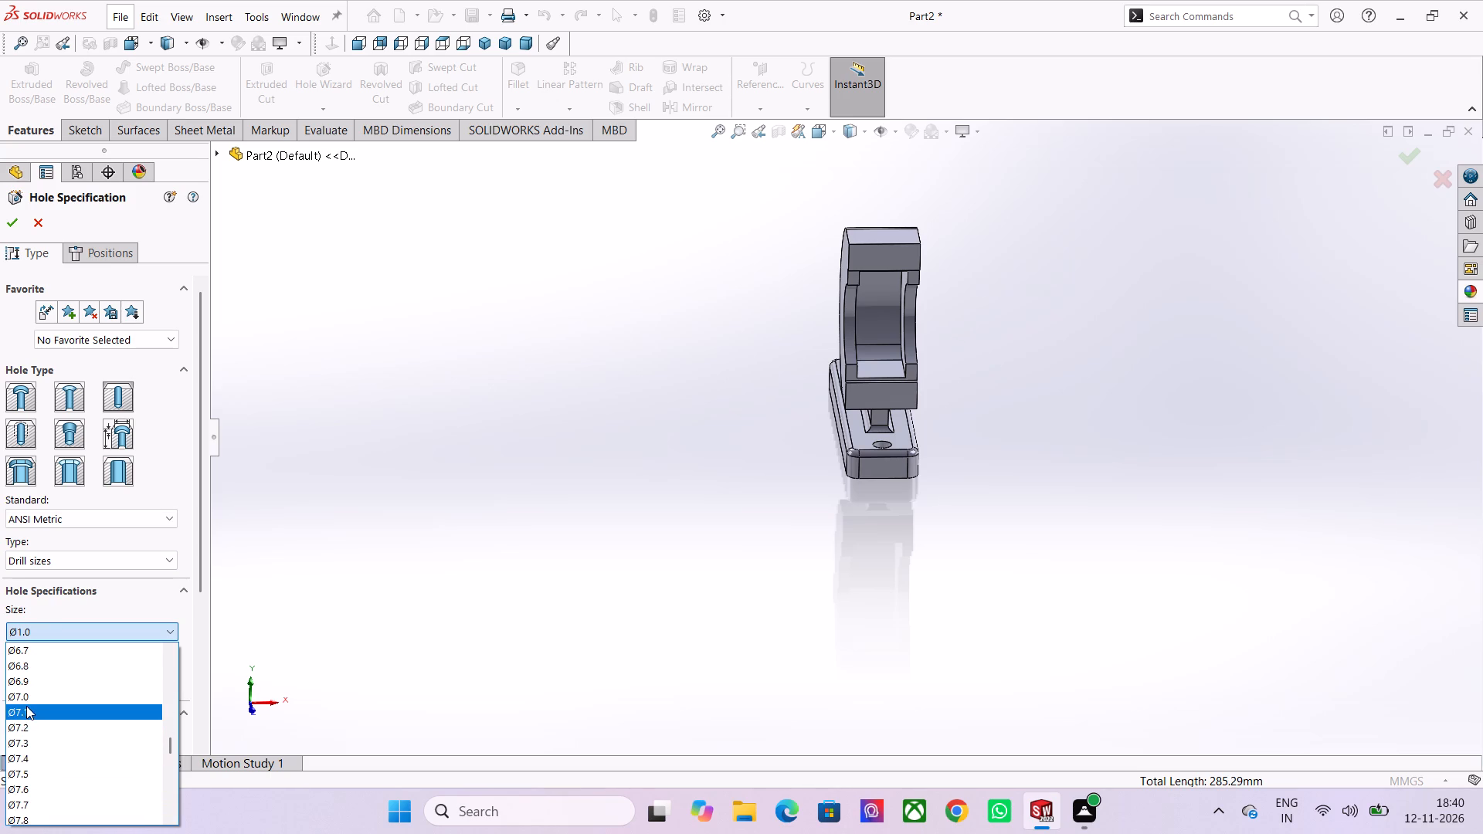
pyautogui.click(25, 698)
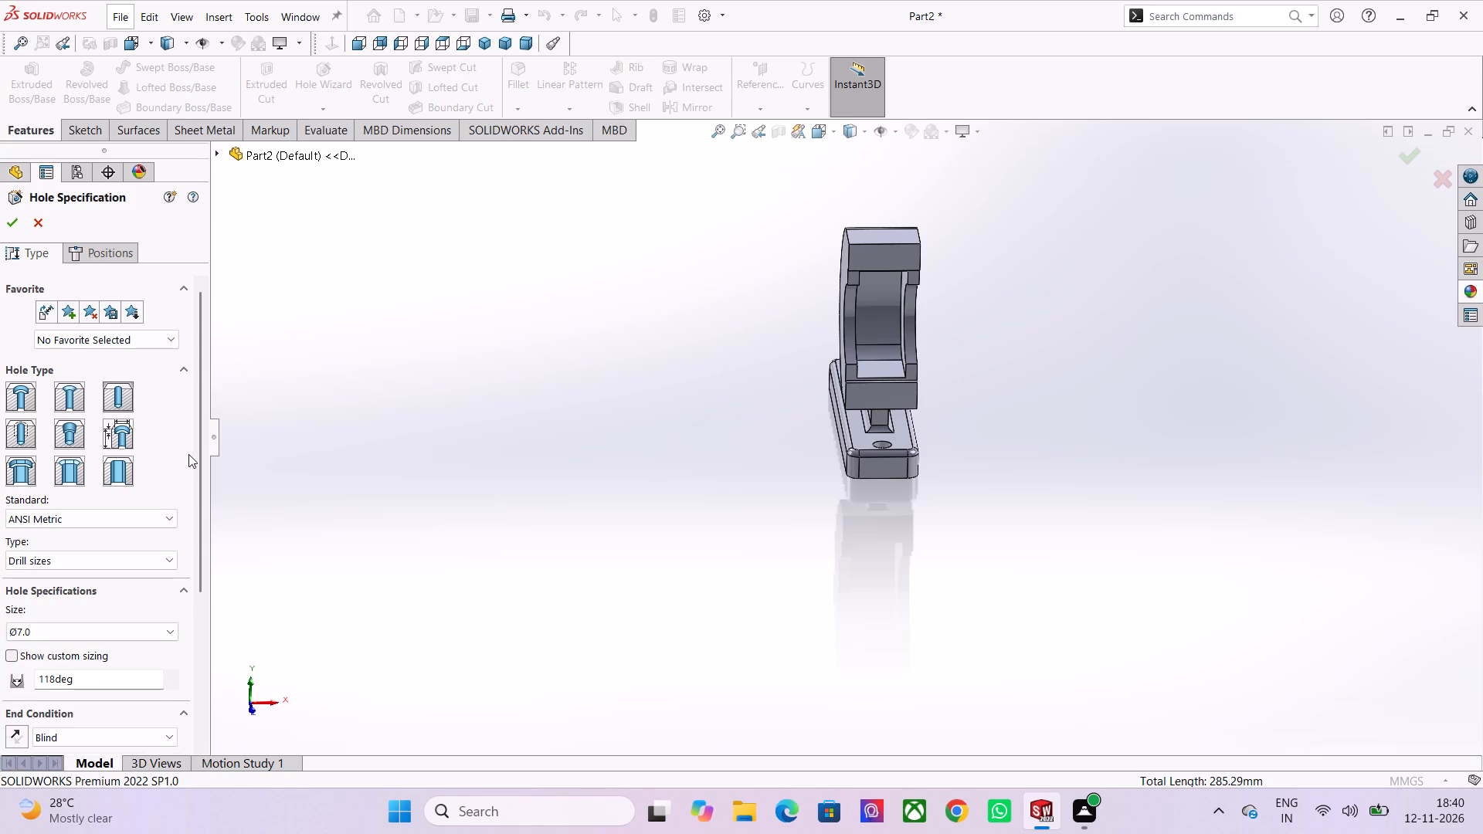
pyautogui.scroll(-2, 205, 458)
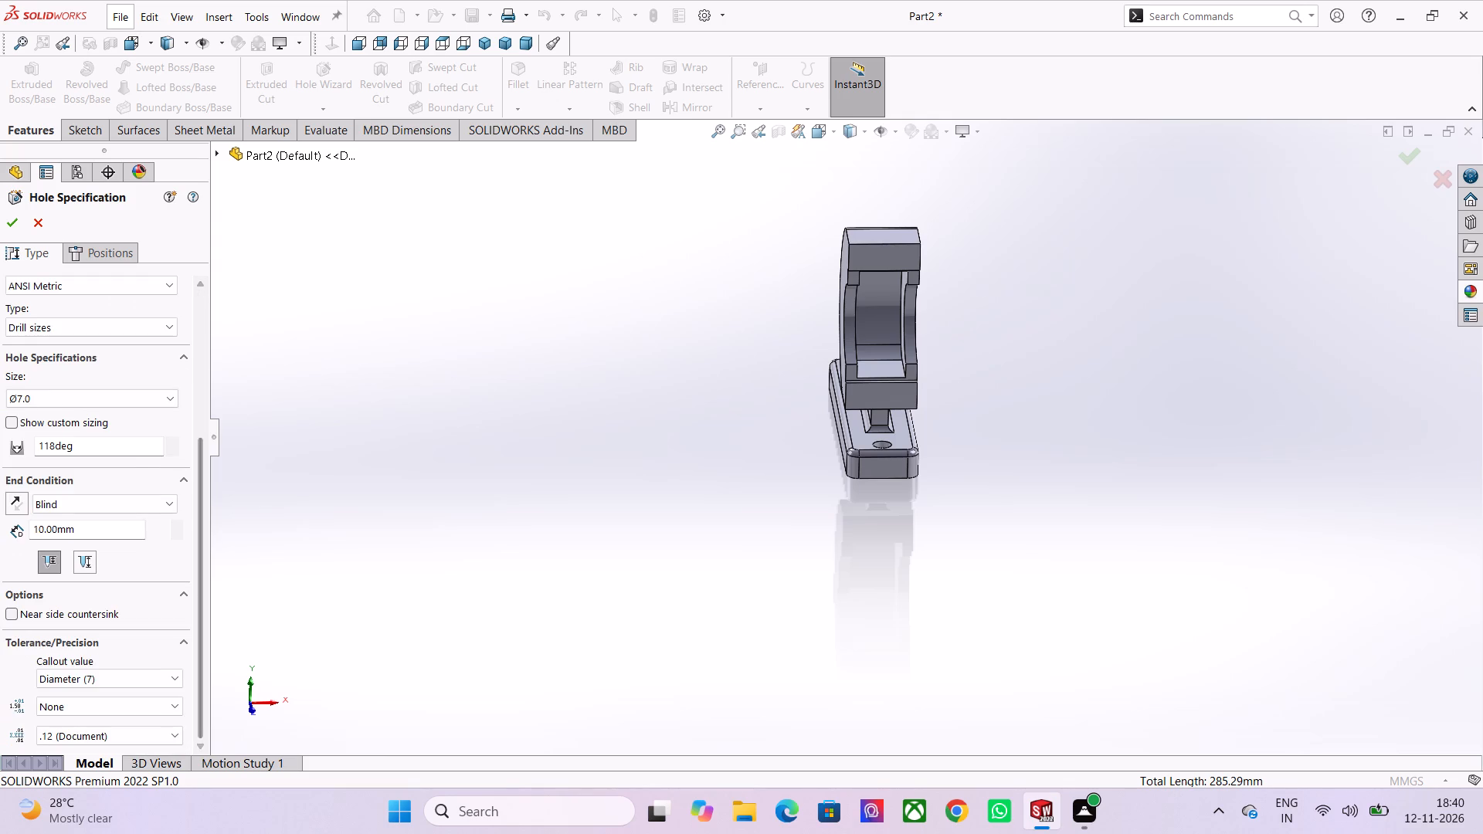
pyautogui.click(117, 501)
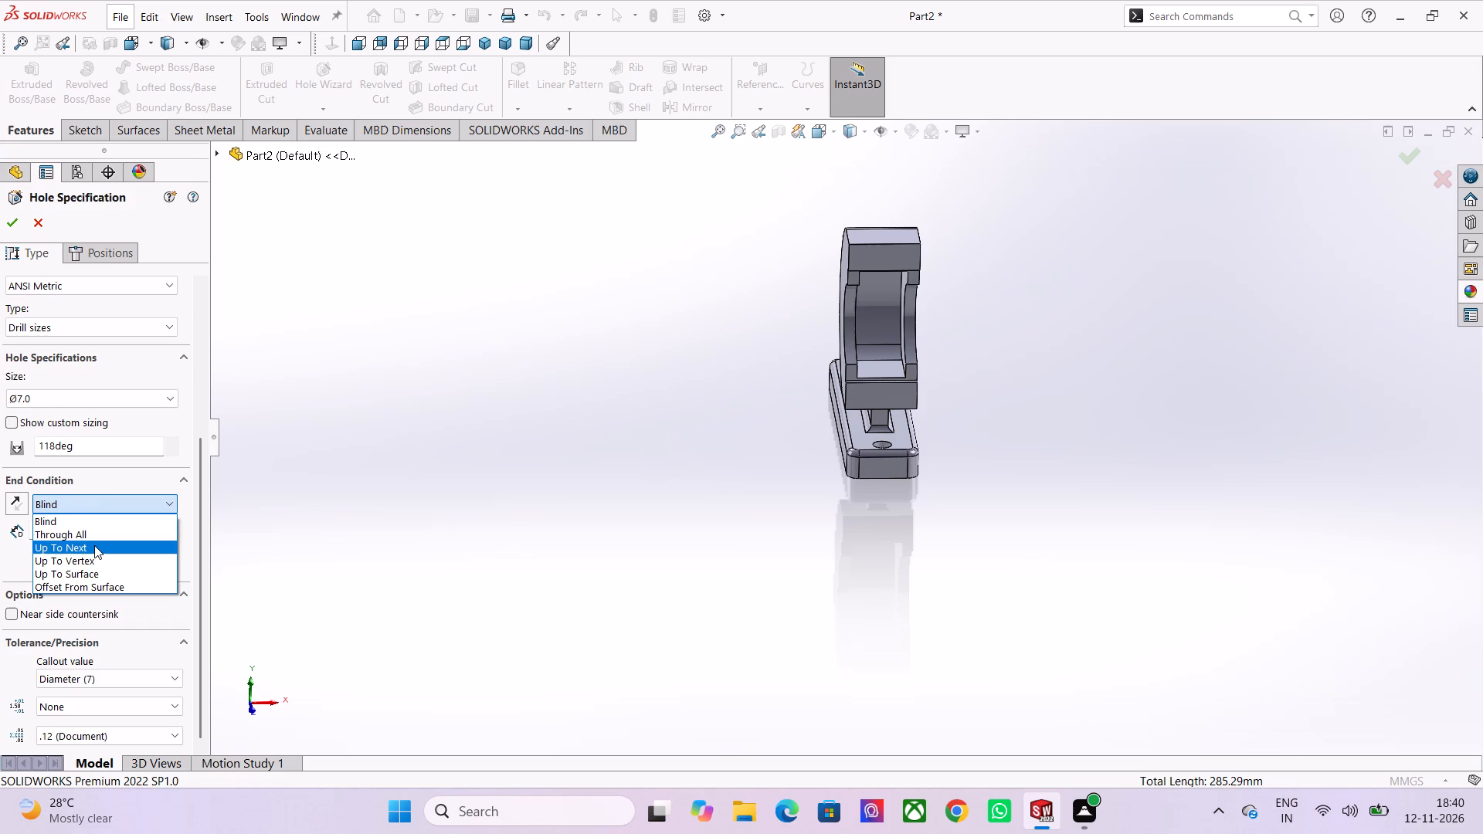
pyautogui.click(94, 545)
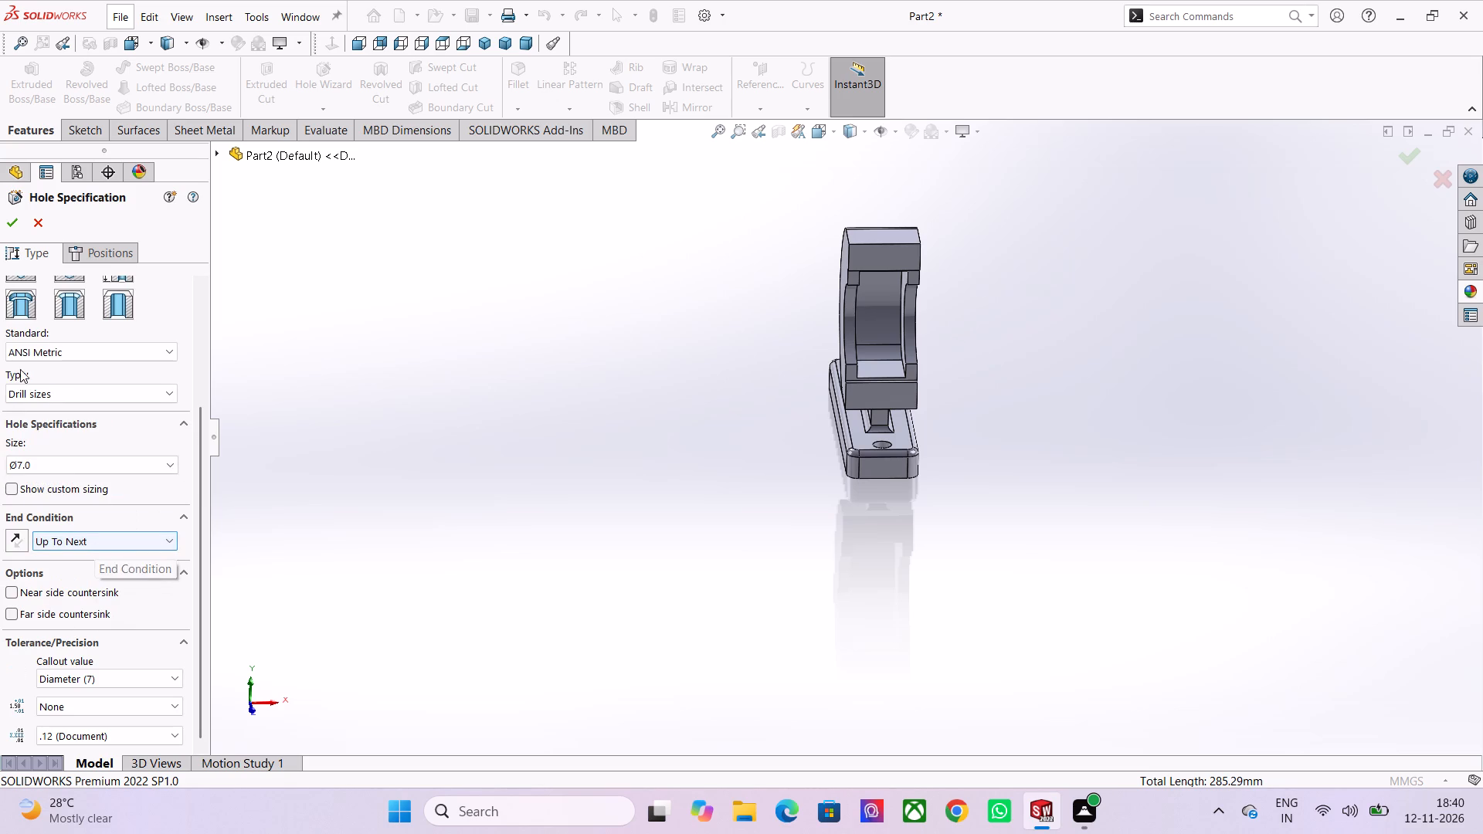
# Place the hole at the centre of the rear boss's circular end face and create it.
pyautogui.click(91, 254)
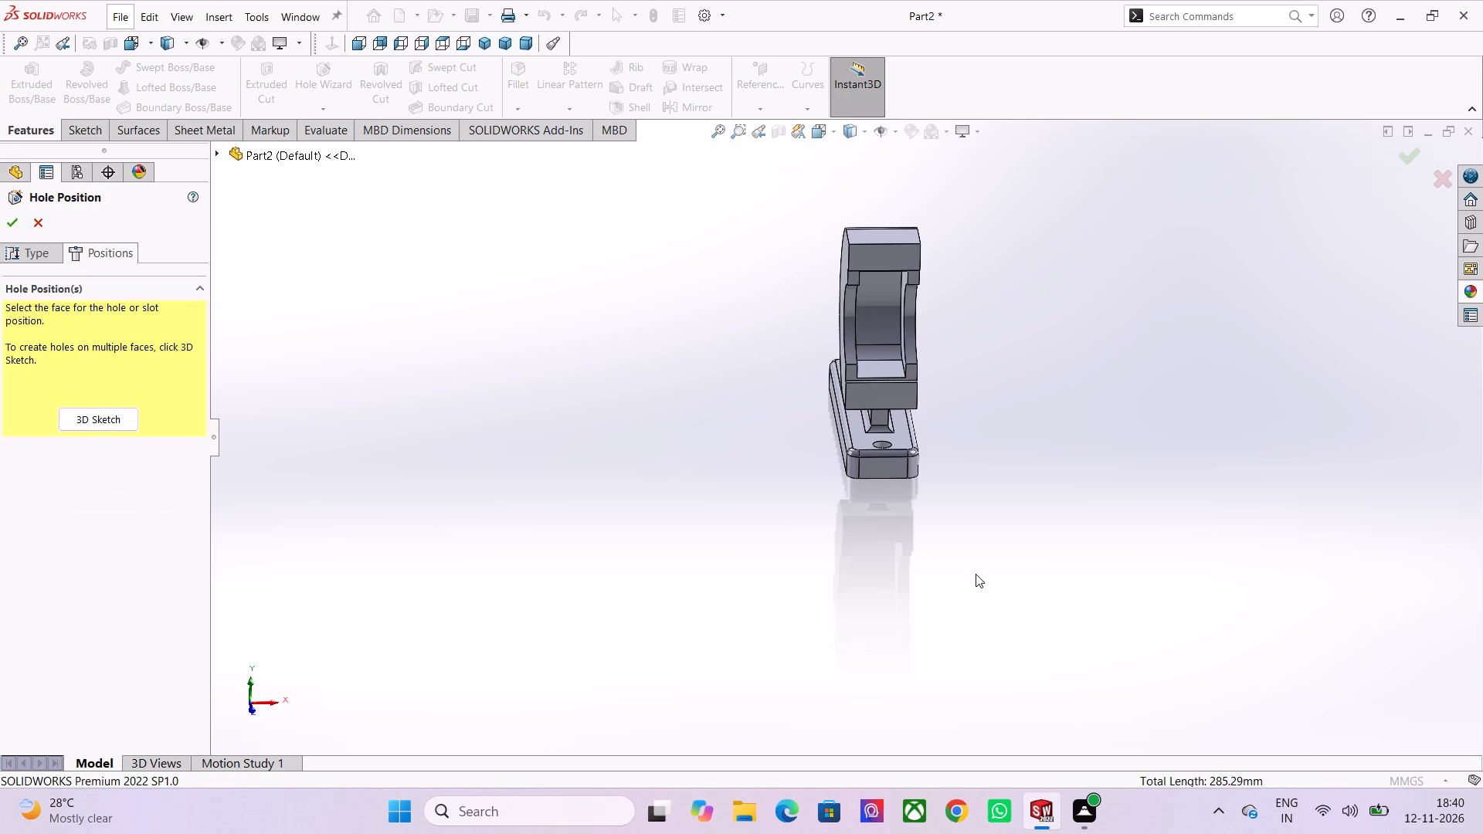
pyautogui.moveTo(953, 564); pyautogui.dragTo(670, 571, button='middle')
pyautogui.scroll(4, 918, 295)
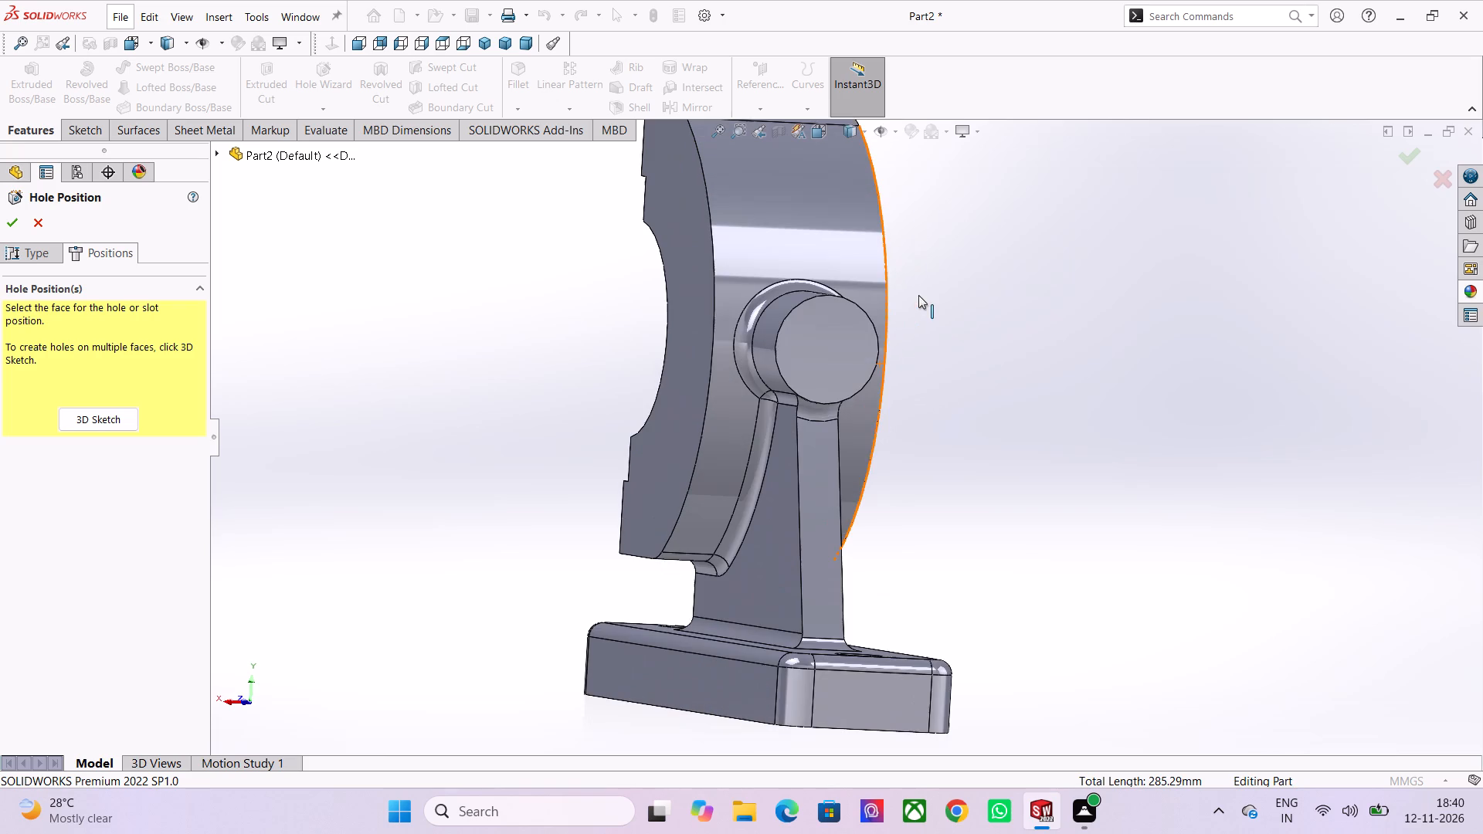
pyautogui.scroll(1, 918, 295)
pyautogui.click(843, 361)
pyautogui.scroll(3, 399, 386)
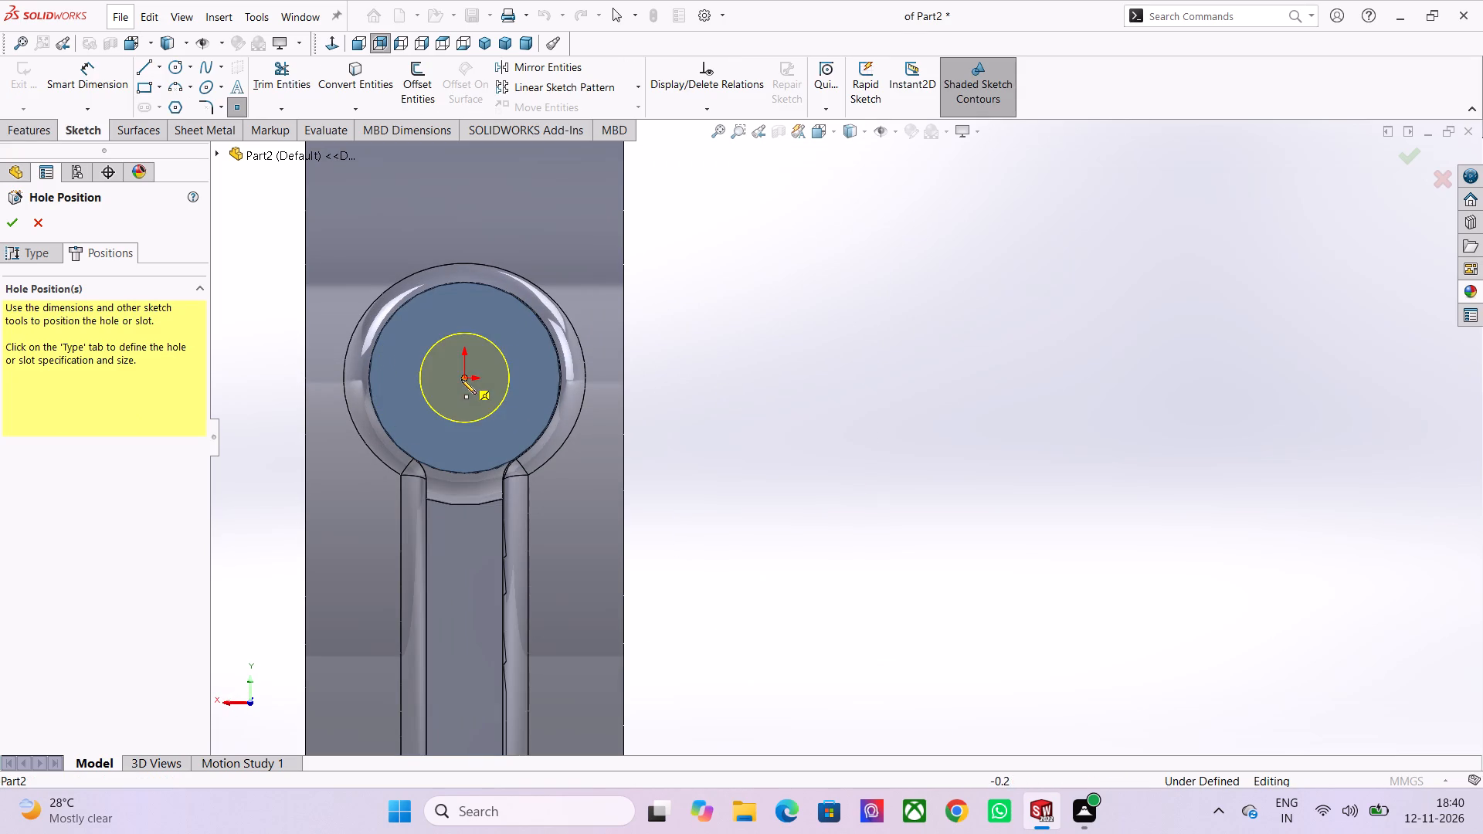
pyautogui.click(465, 378)
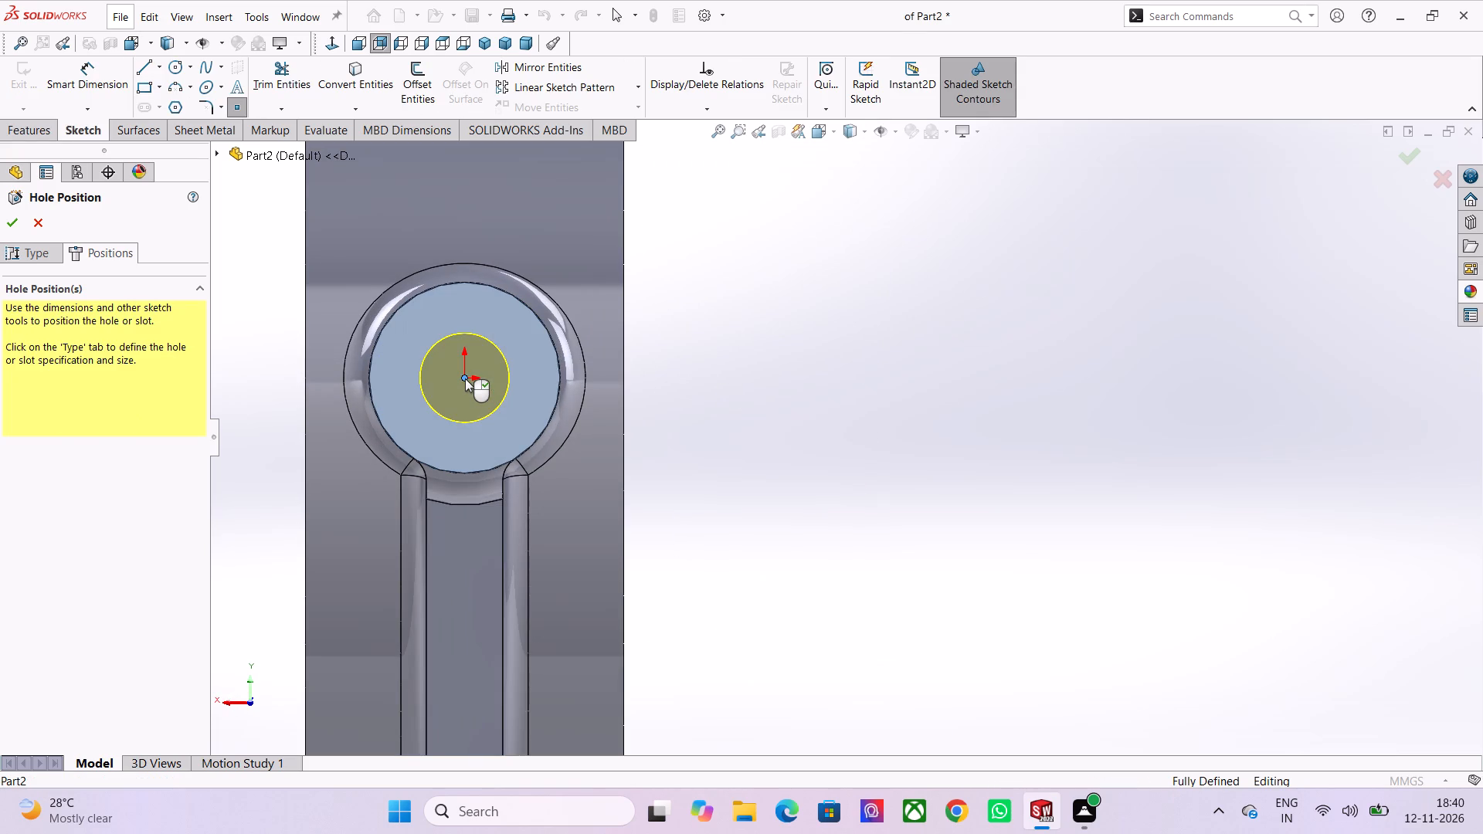
pyautogui.rightClick(464, 381)
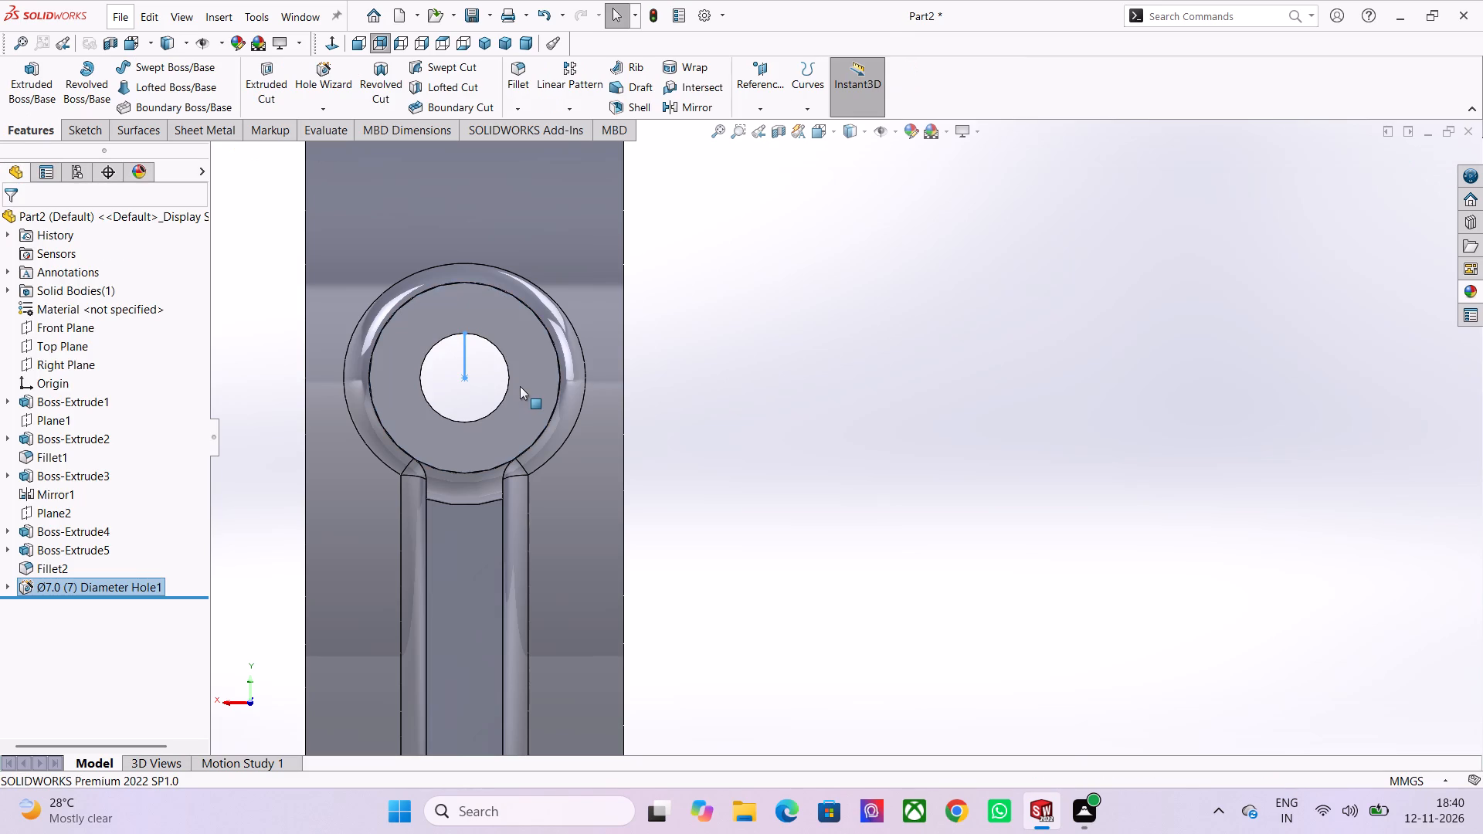
# Inspect the bracket from all sides, checking the boss hole, the C-body's inner side, the web and the base.
pyautogui.scroll(-2, 563, 452)
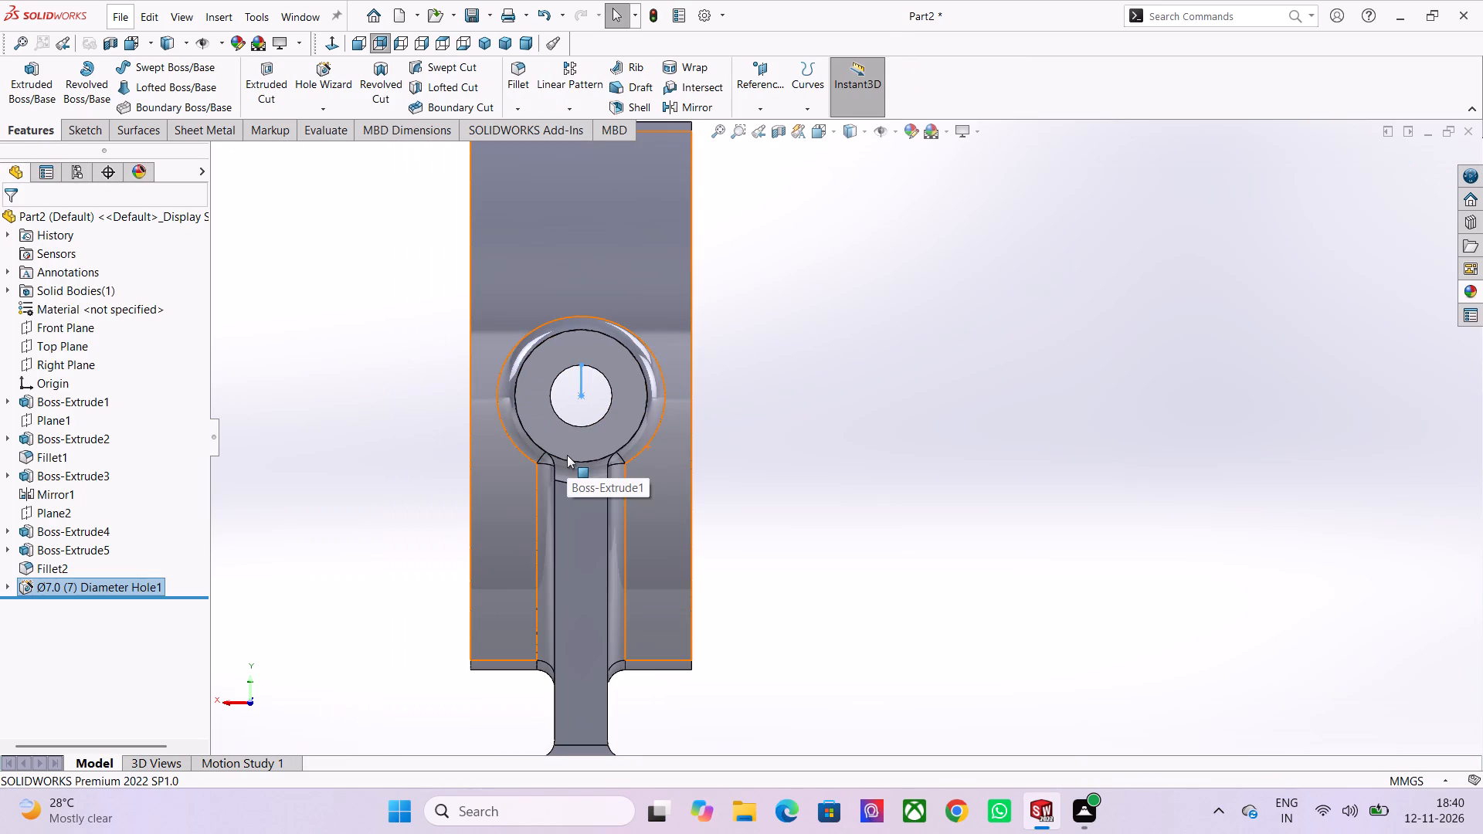
pyautogui.moveTo(442, 499); pyautogui.dragTo(533, 543, button='middle')
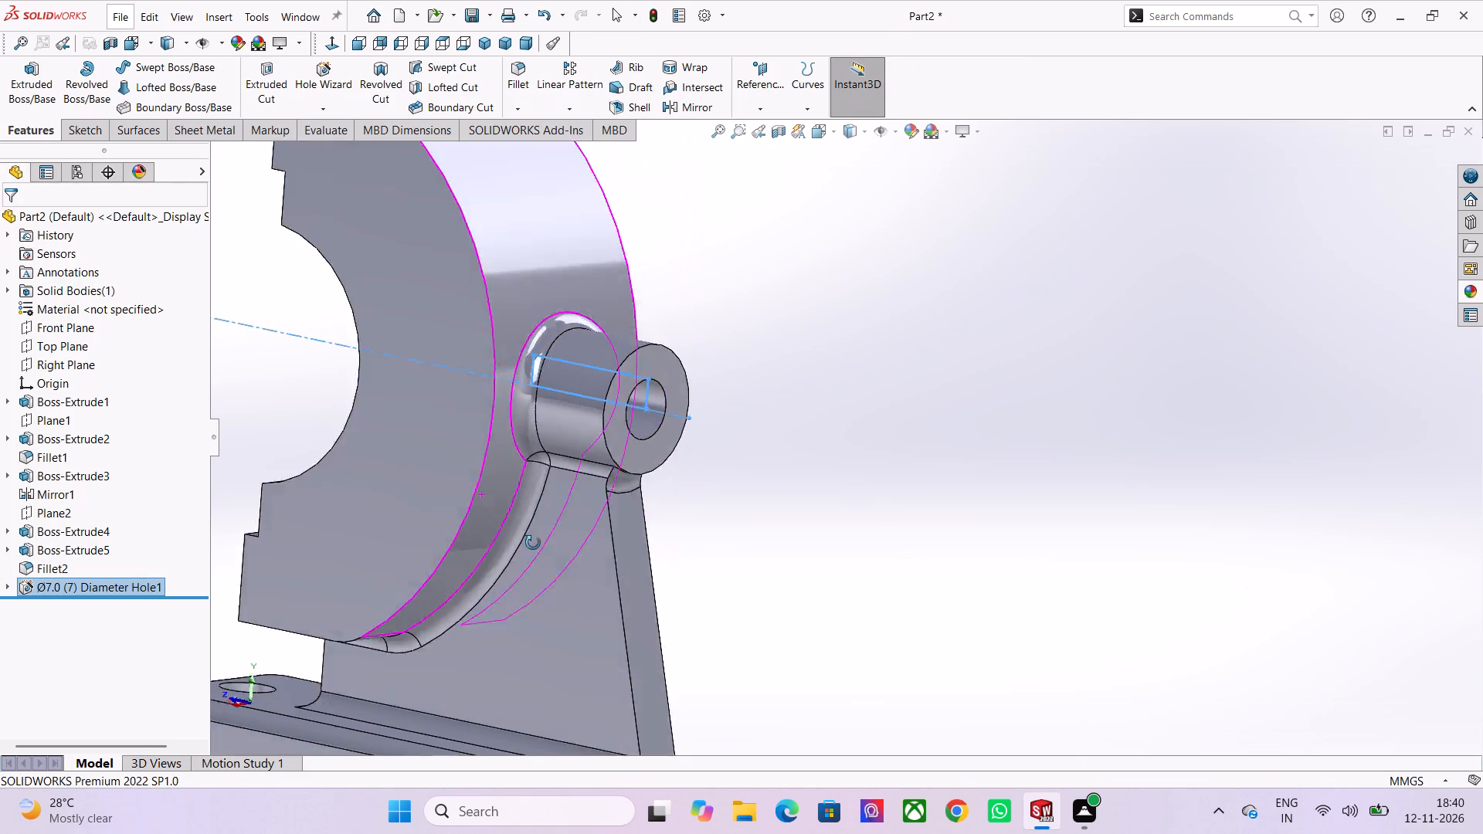
pyautogui.moveTo(533, 543); pyautogui.dragTo(481, 625, button='middle')
pyautogui.scroll(-1, 481, 625)
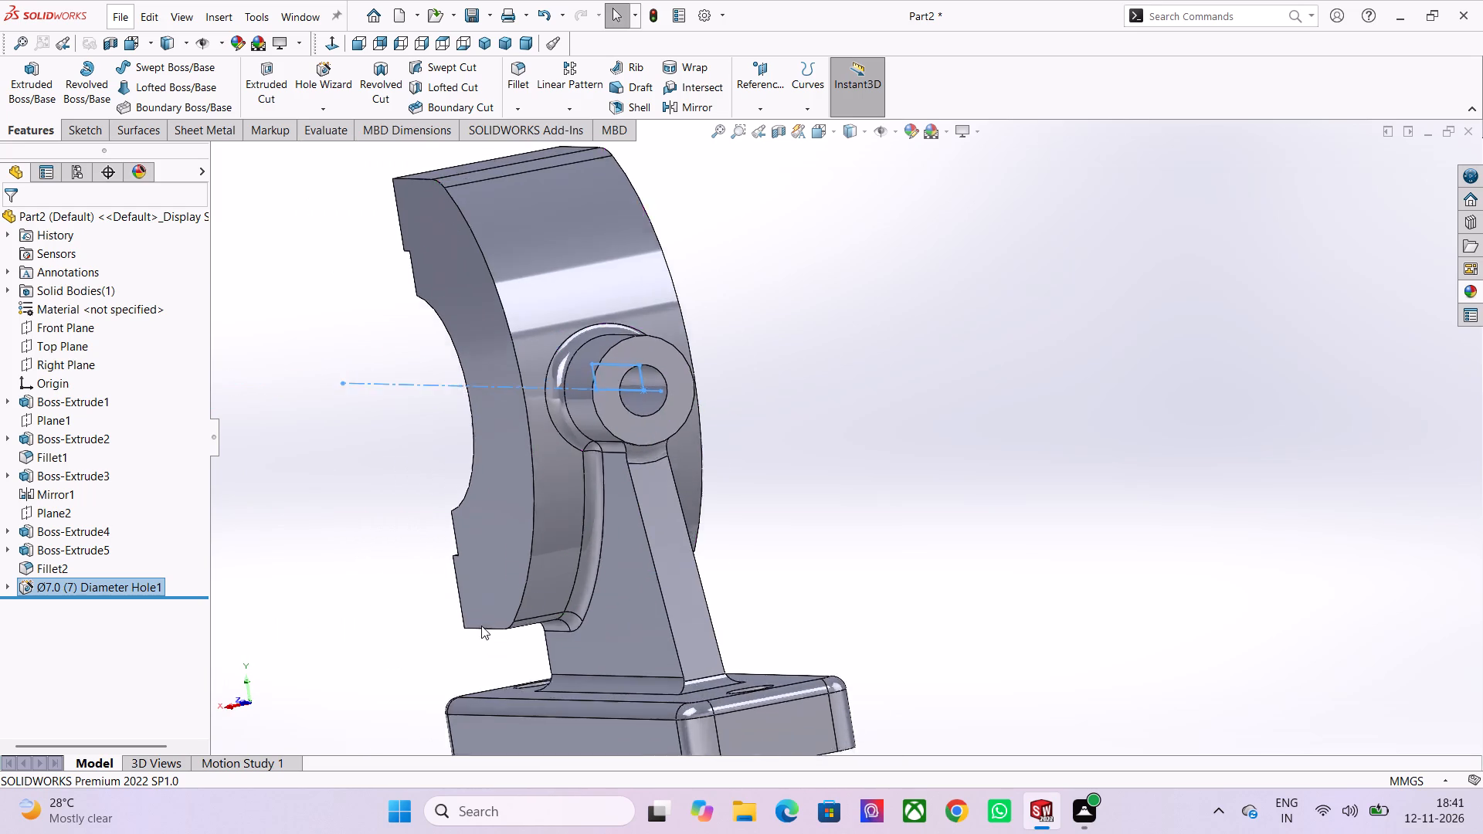
pyautogui.scroll(-1, 481, 625)
pyautogui.click(817, 387)
pyautogui.scroll(-1, 817, 387)
pyautogui.moveTo(817, 387); pyautogui.dragTo(767, 410, button='middle')
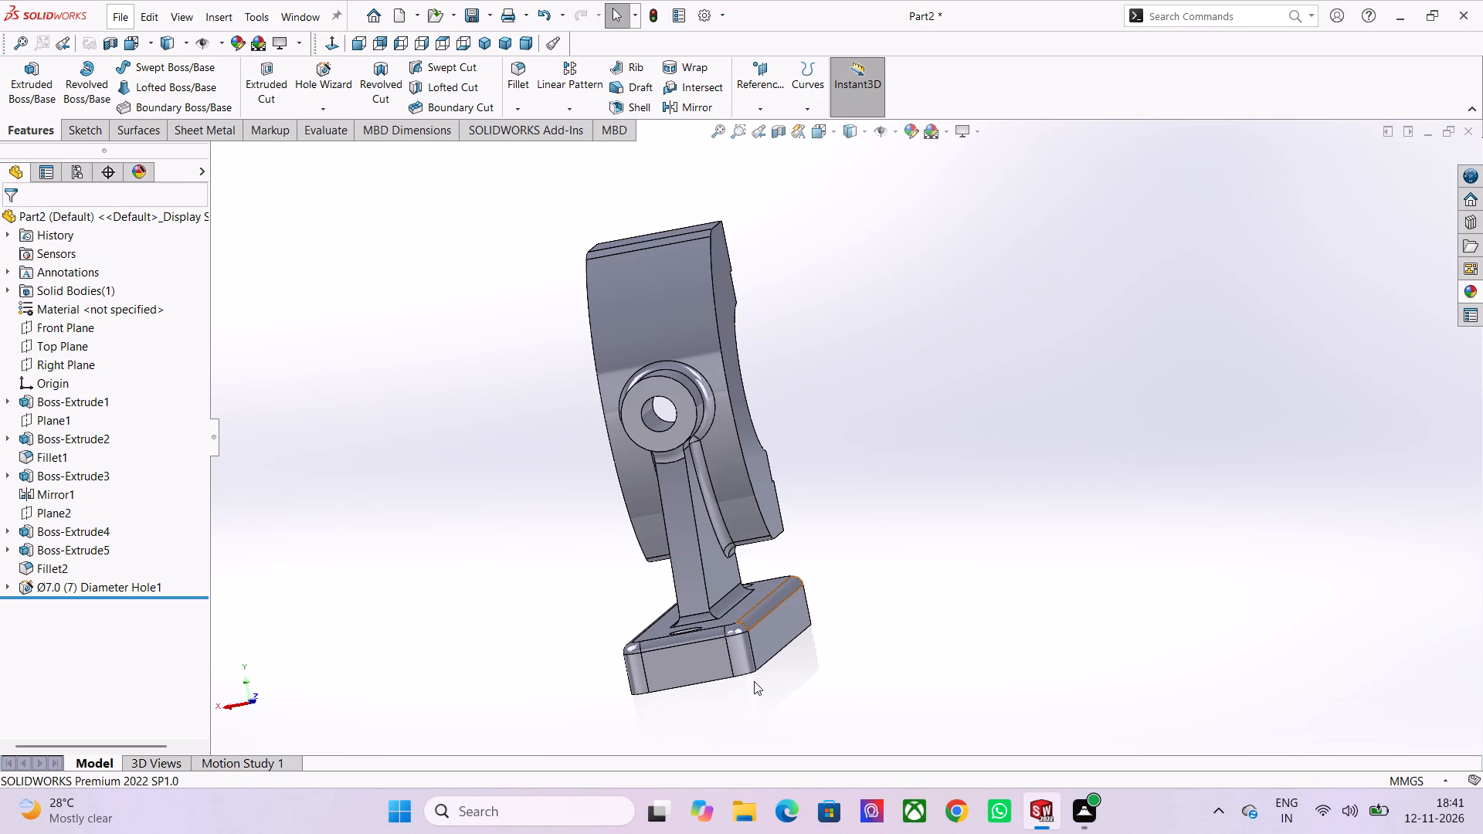
pyautogui.scroll(1, 667, 687)
pyautogui.scroll(-2, 806, 522)
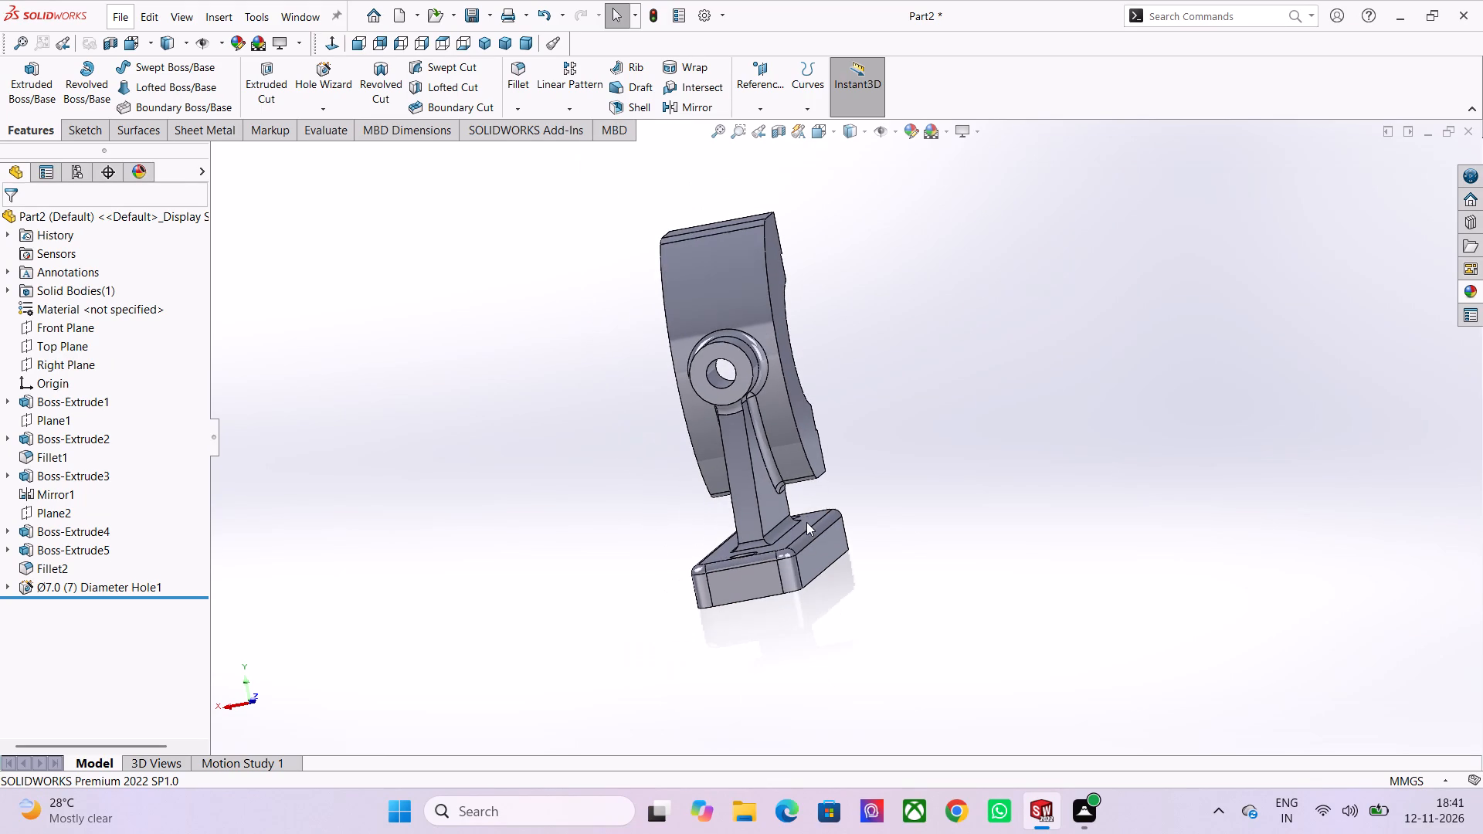
pyautogui.moveTo(605, 614); pyautogui.dragTo(928, 517, button='middle')
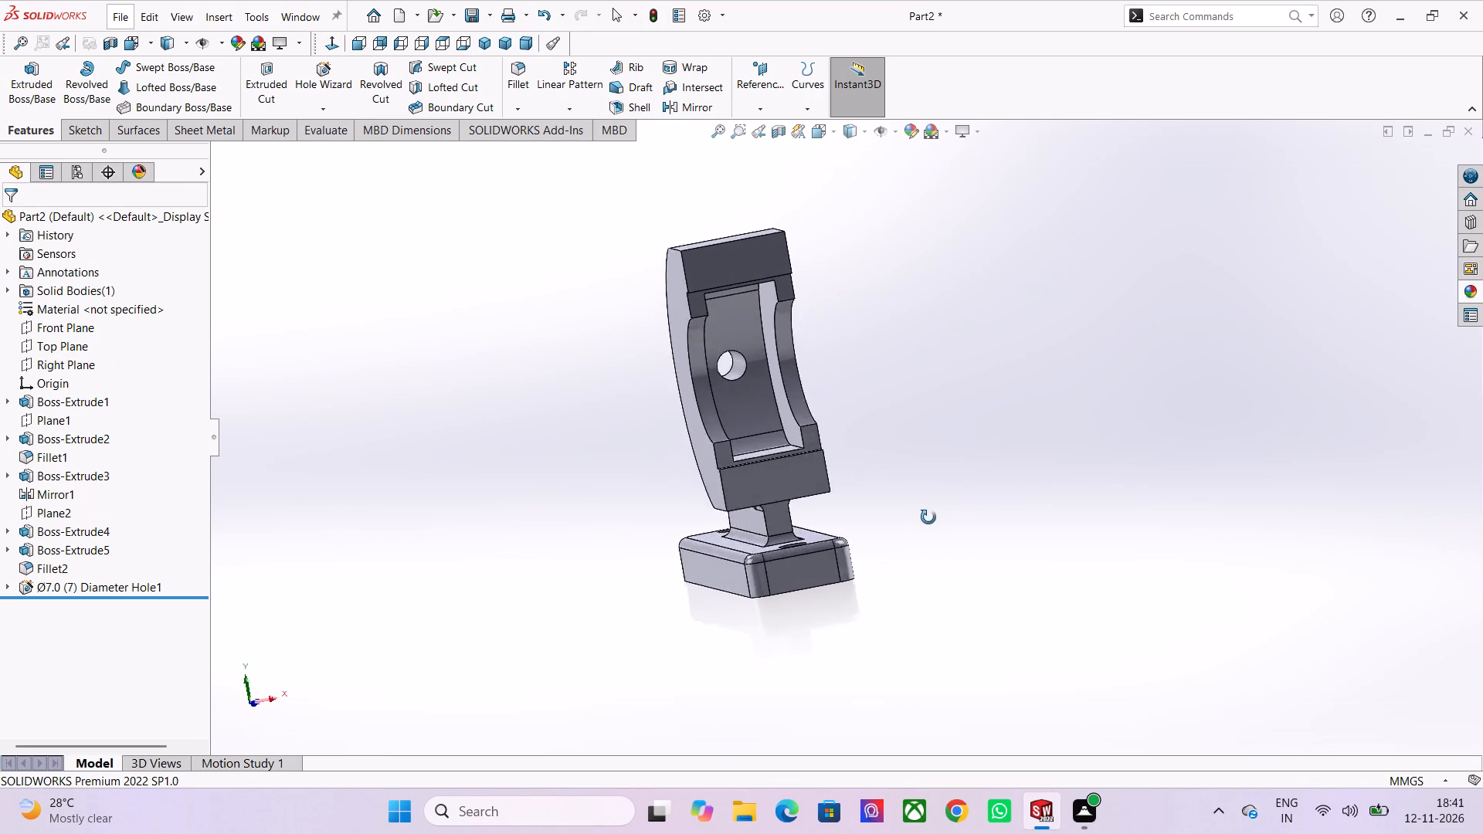
pyautogui.moveTo(928, 517); pyautogui.dragTo(620, 638, button='middle')
pyautogui.scroll(2, 646, 432)
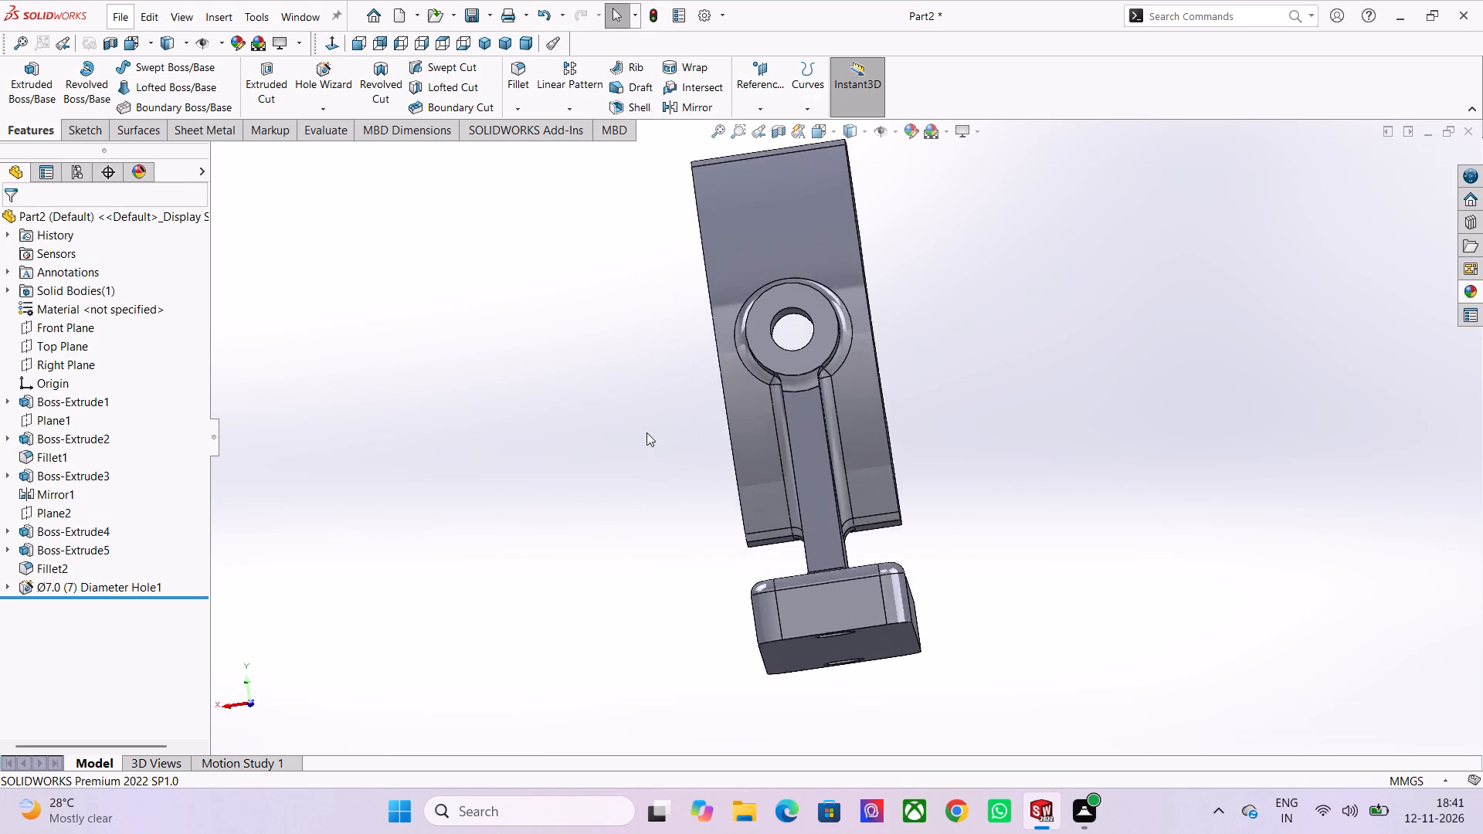
pyautogui.scroll(1, 646, 432)
pyautogui.scroll(-3, 772, 394)
pyautogui.moveTo(734, 465); pyautogui.dragTo(855, 354, button='middle')
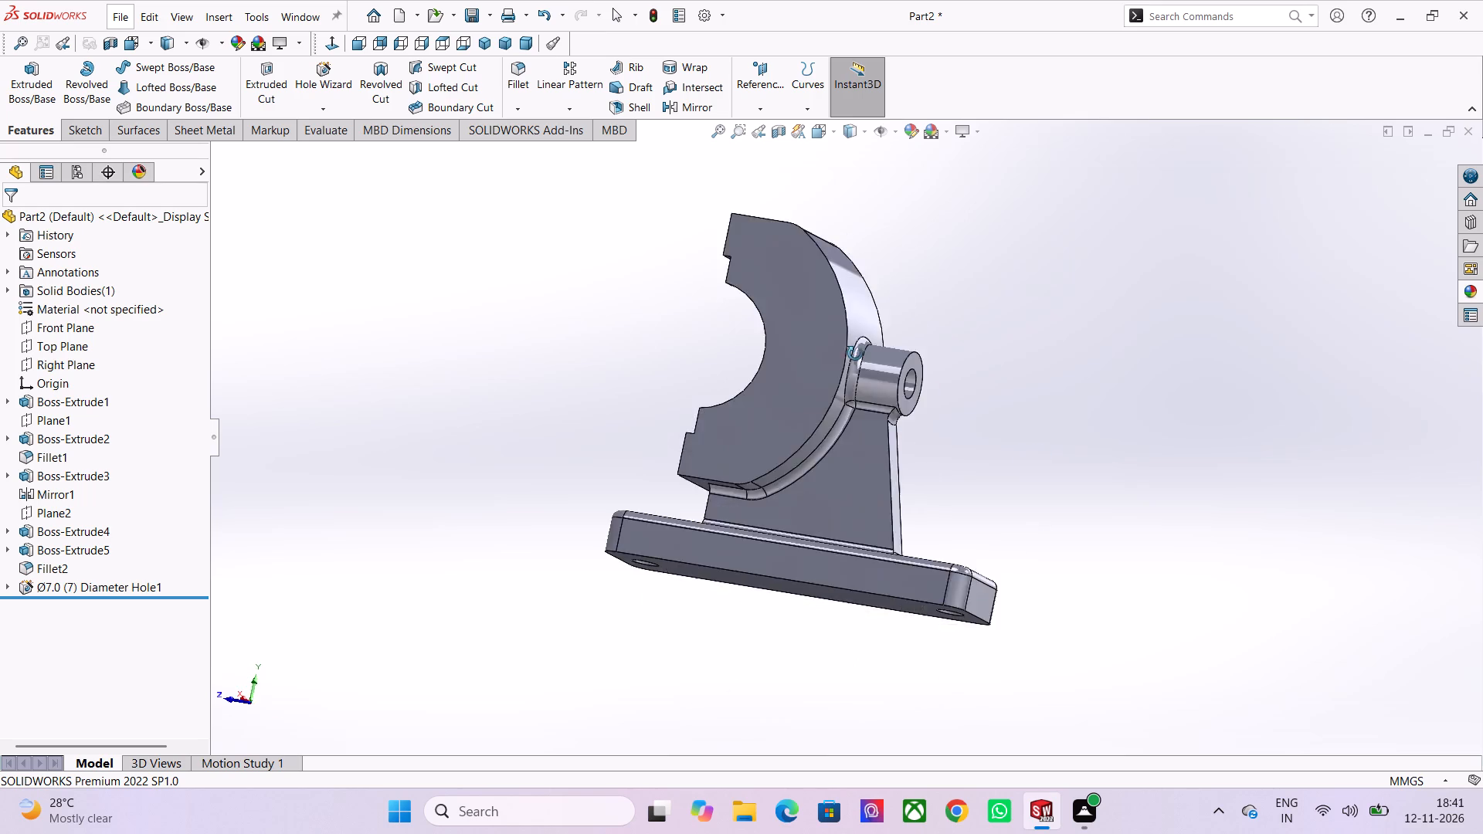
pyautogui.moveTo(855, 354); pyautogui.dragTo(930, 703, button='middle')
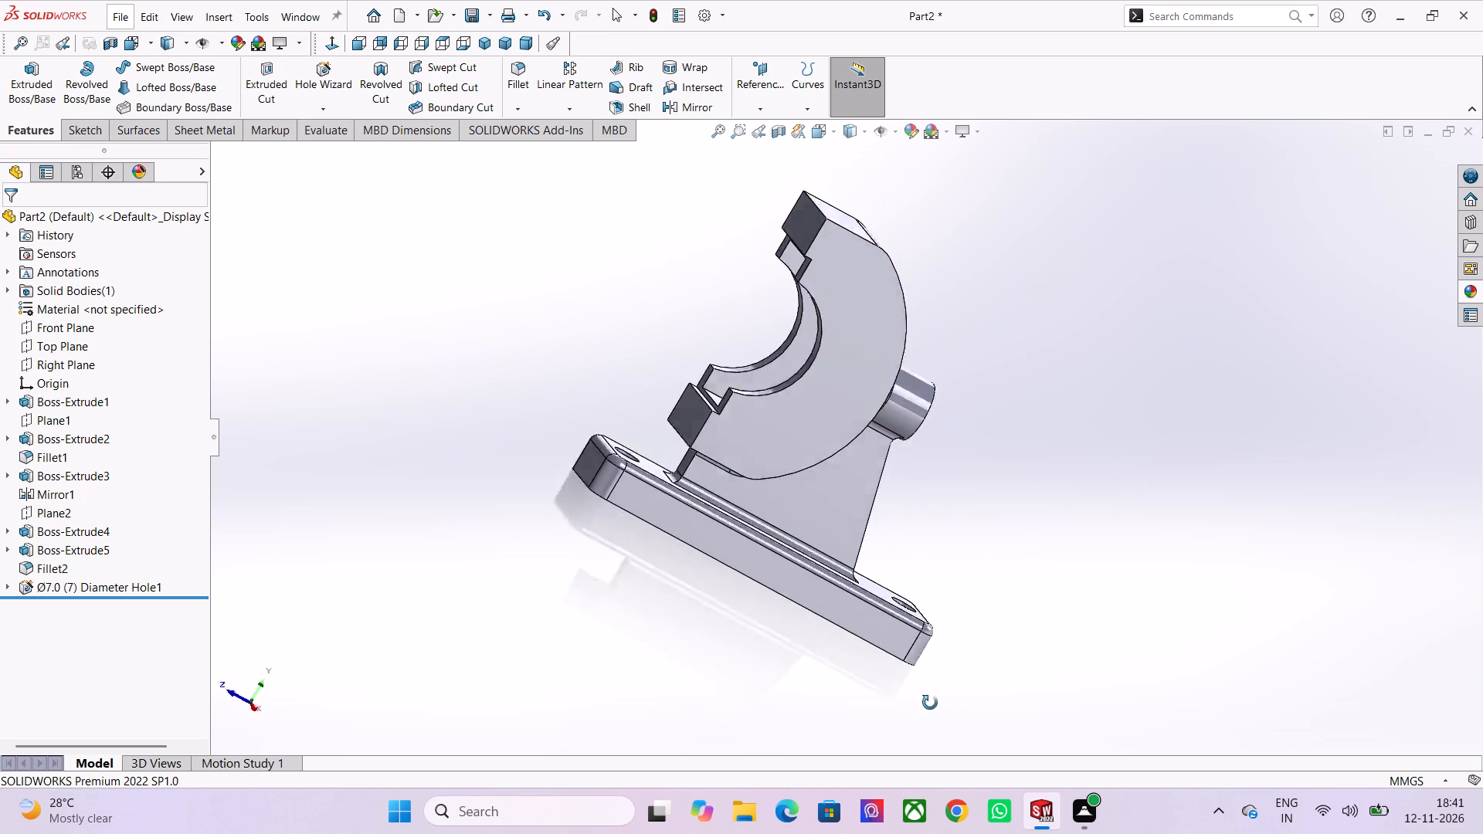
pyautogui.moveTo(930, 703); pyautogui.dragTo(989, 446, button='middle')
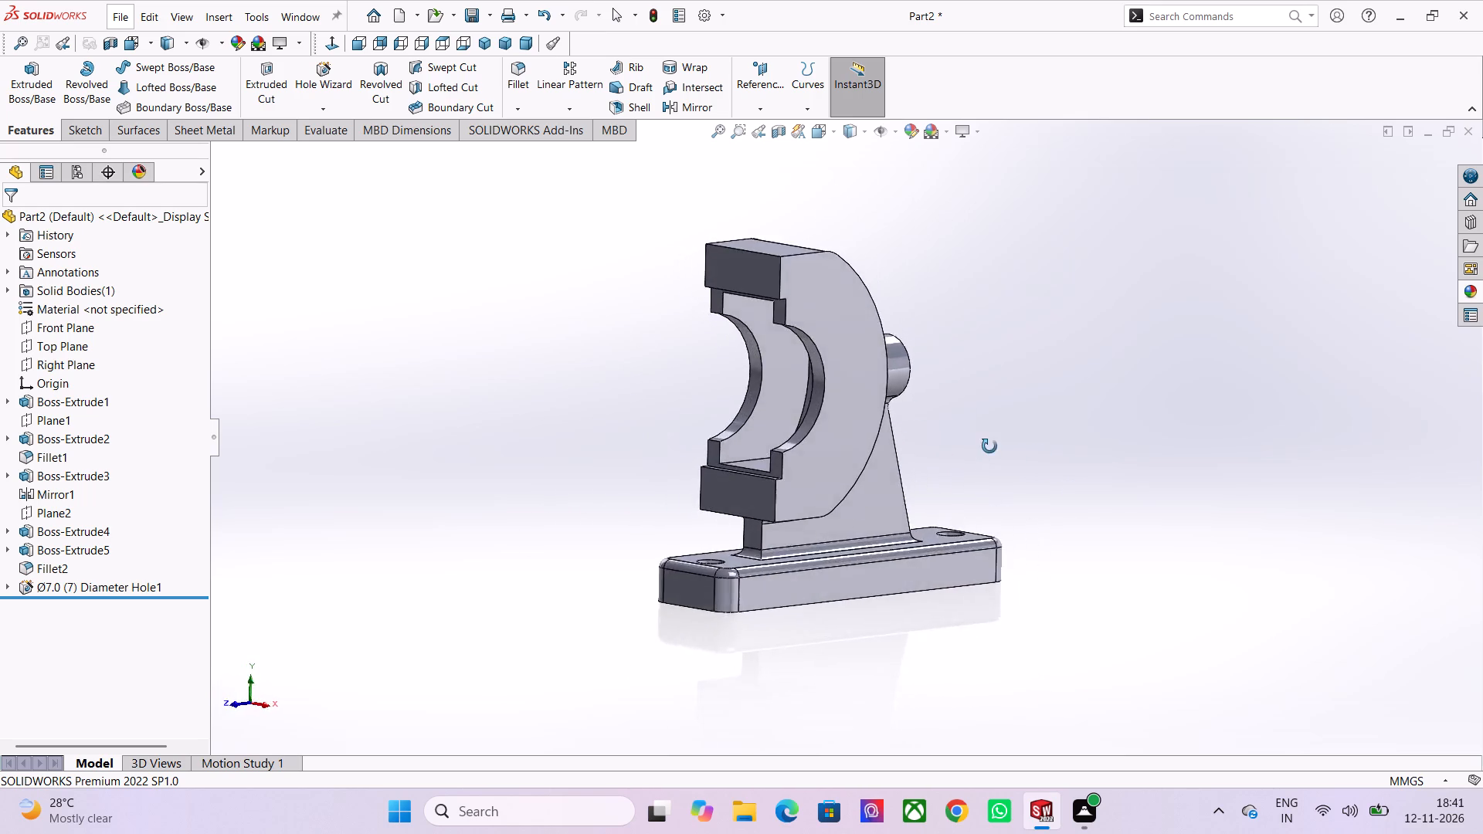
pyautogui.moveTo(989, 446); pyautogui.dragTo(811, 449, button='middle')
pyautogui.scroll(2, 811, 449)
pyautogui.scroll(-3, 811, 449)
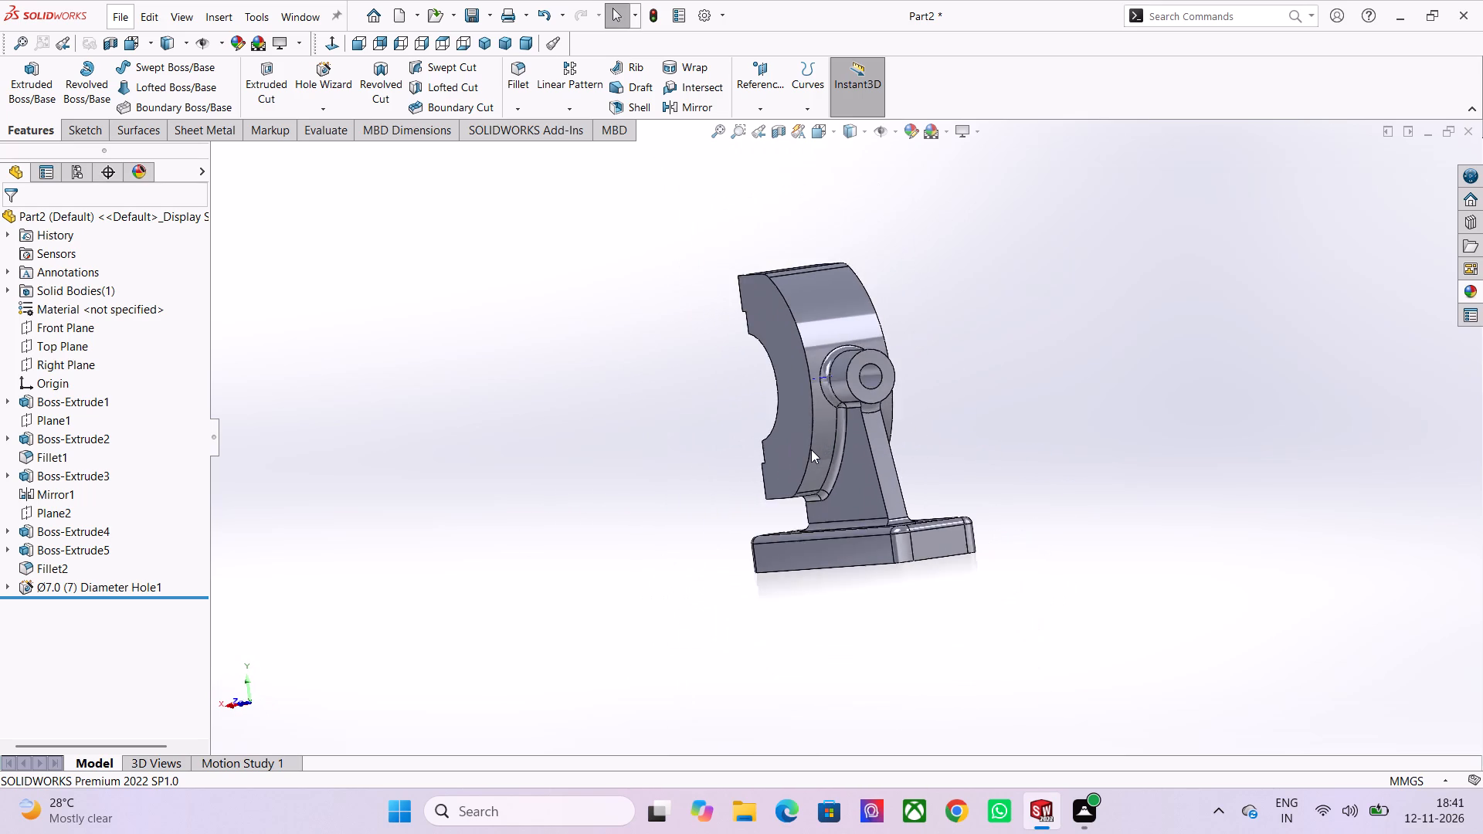
pyautogui.scroll(-2, 811, 449)
pyautogui.scroll(3, 835, 575)
pyautogui.moveTo(835, 575); pyautogui.dragTo(962, 632, button='middle')
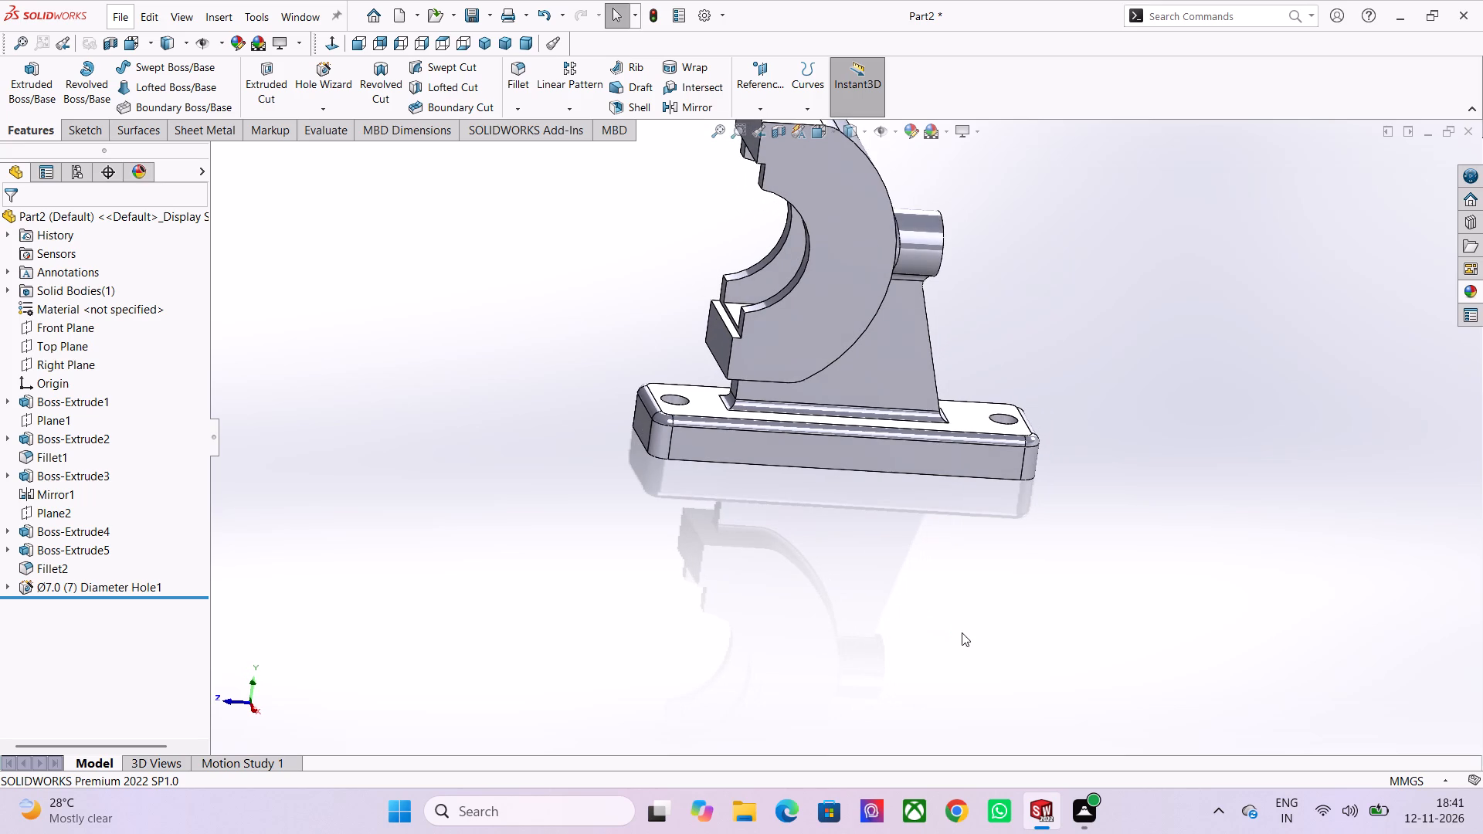
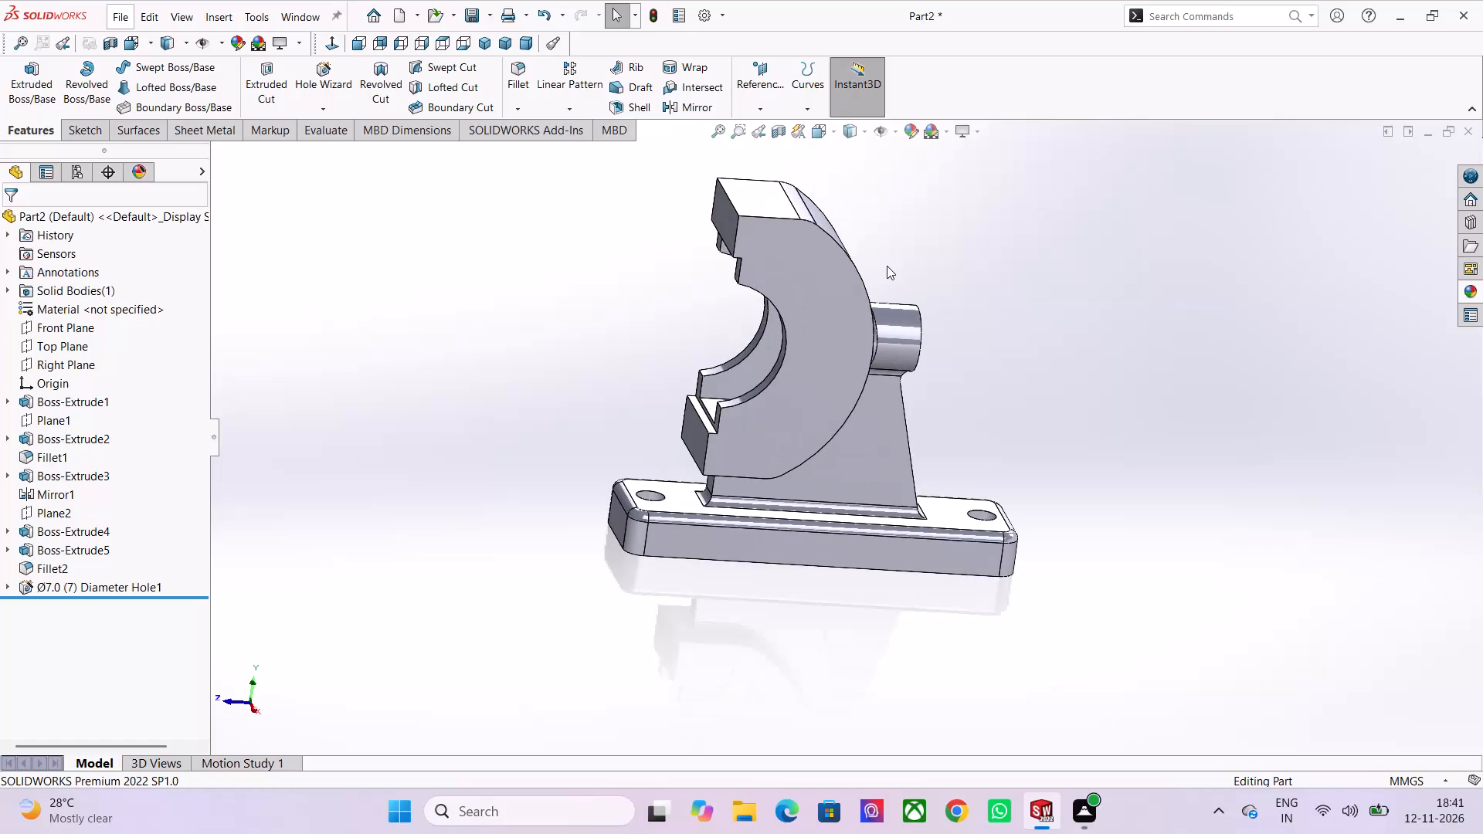
# Review the finished bracket from the front, side and rear, checking the C-body opening, boss hole, web and base.
pyautogui.scroll(-2, 887, 266)
pyautogui.scroll(3, 840, 456)
pyautogui.scroll(-1, 840, 456)
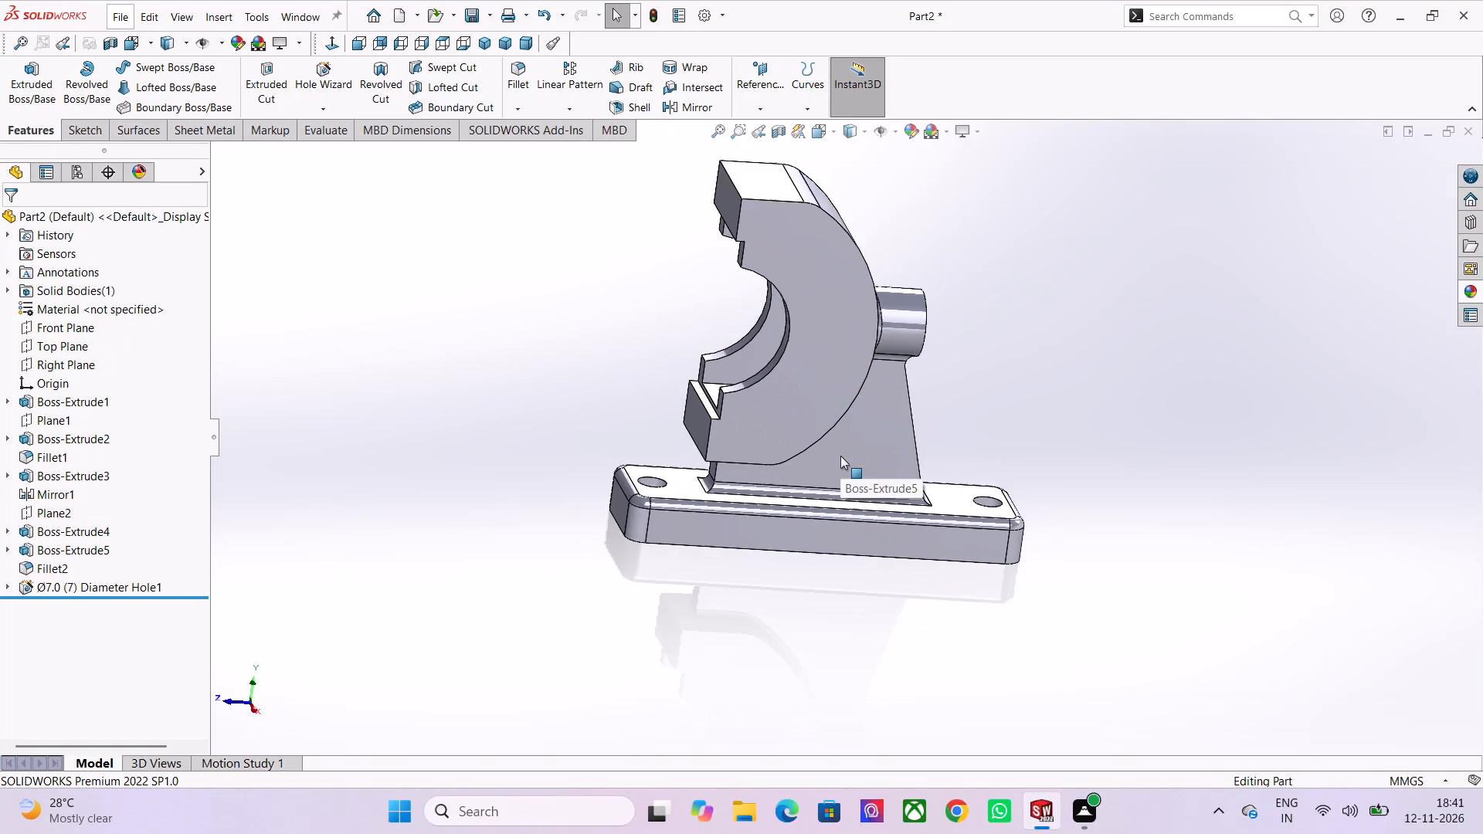
pyautogui.scroll(-3, 840, 456)
pyautogui.moveTo(708, 556); pyautogui.dragTo(824, 609, button='middle')
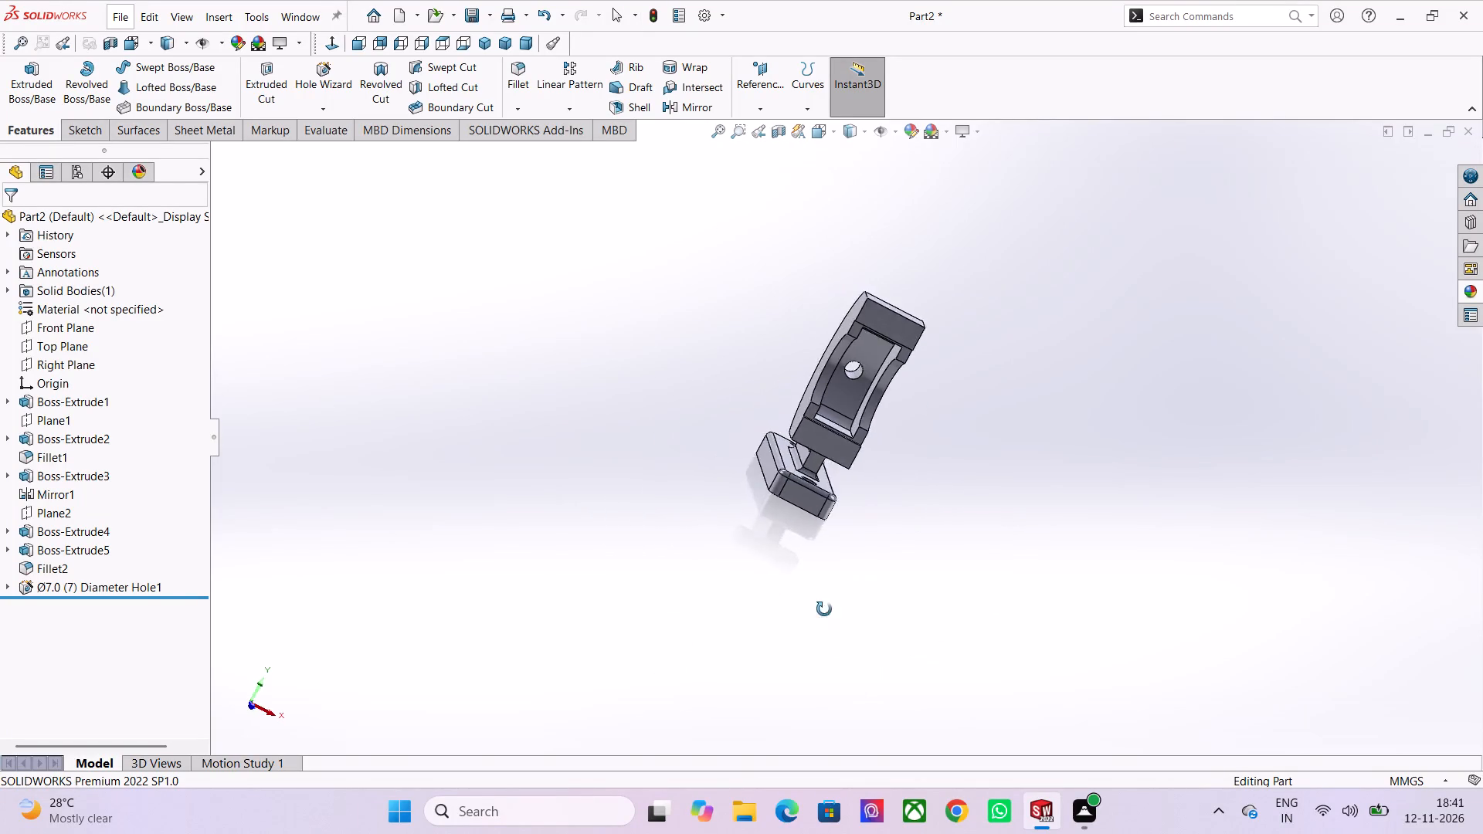
pyautogui.moveTo(824, 609); pyautogui.dragTo(719, 553, button='middle')
pyautogui.scroll(1, 719, 553)
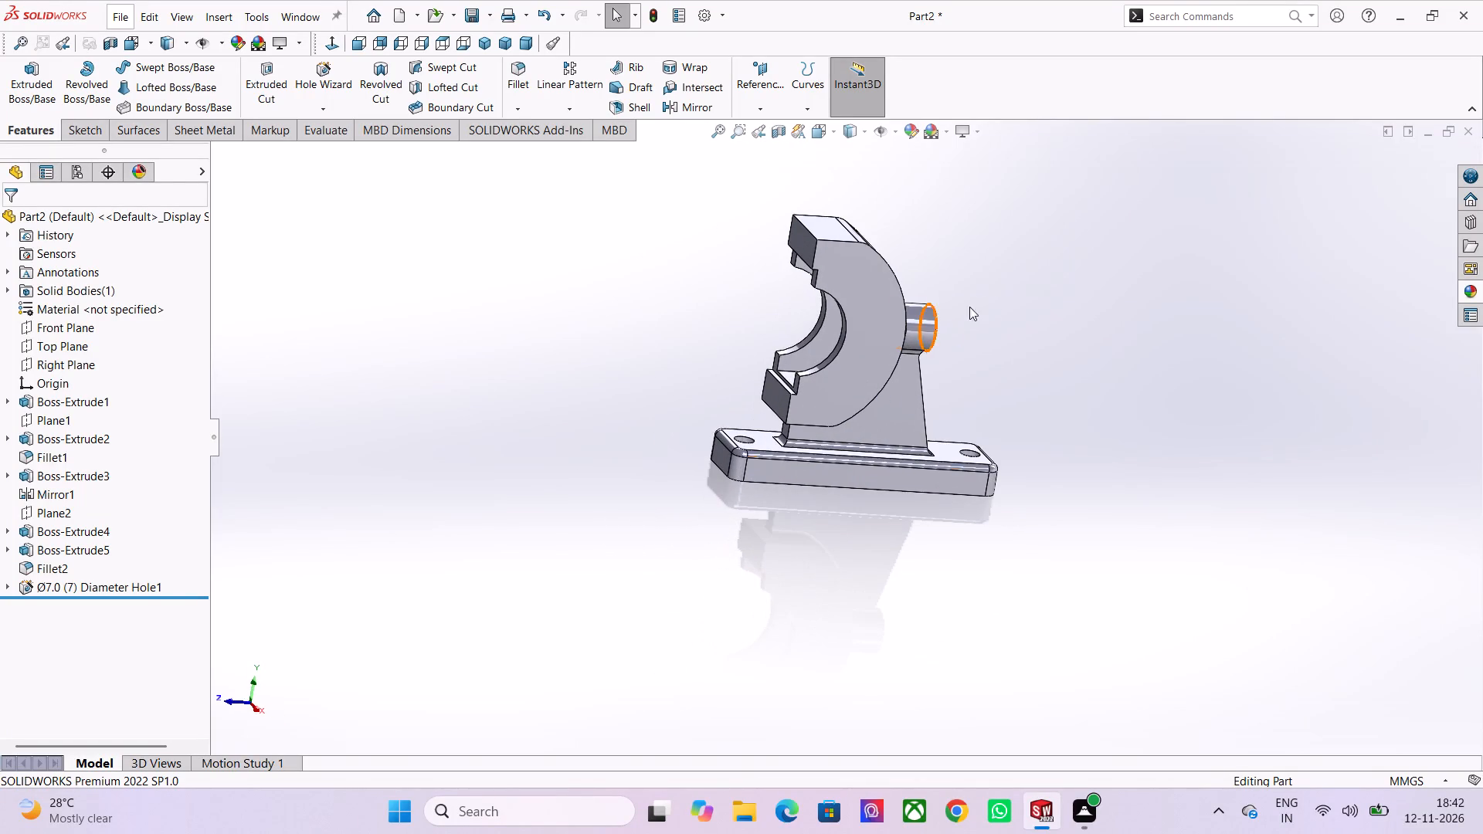
pyautogui.scroll(2, 996, 296)
pyautogui.scroll(-2, 989, 471)
pyautogui.moveTo(973, 612); pyautogui.dragTo(840, 581, button='middle')
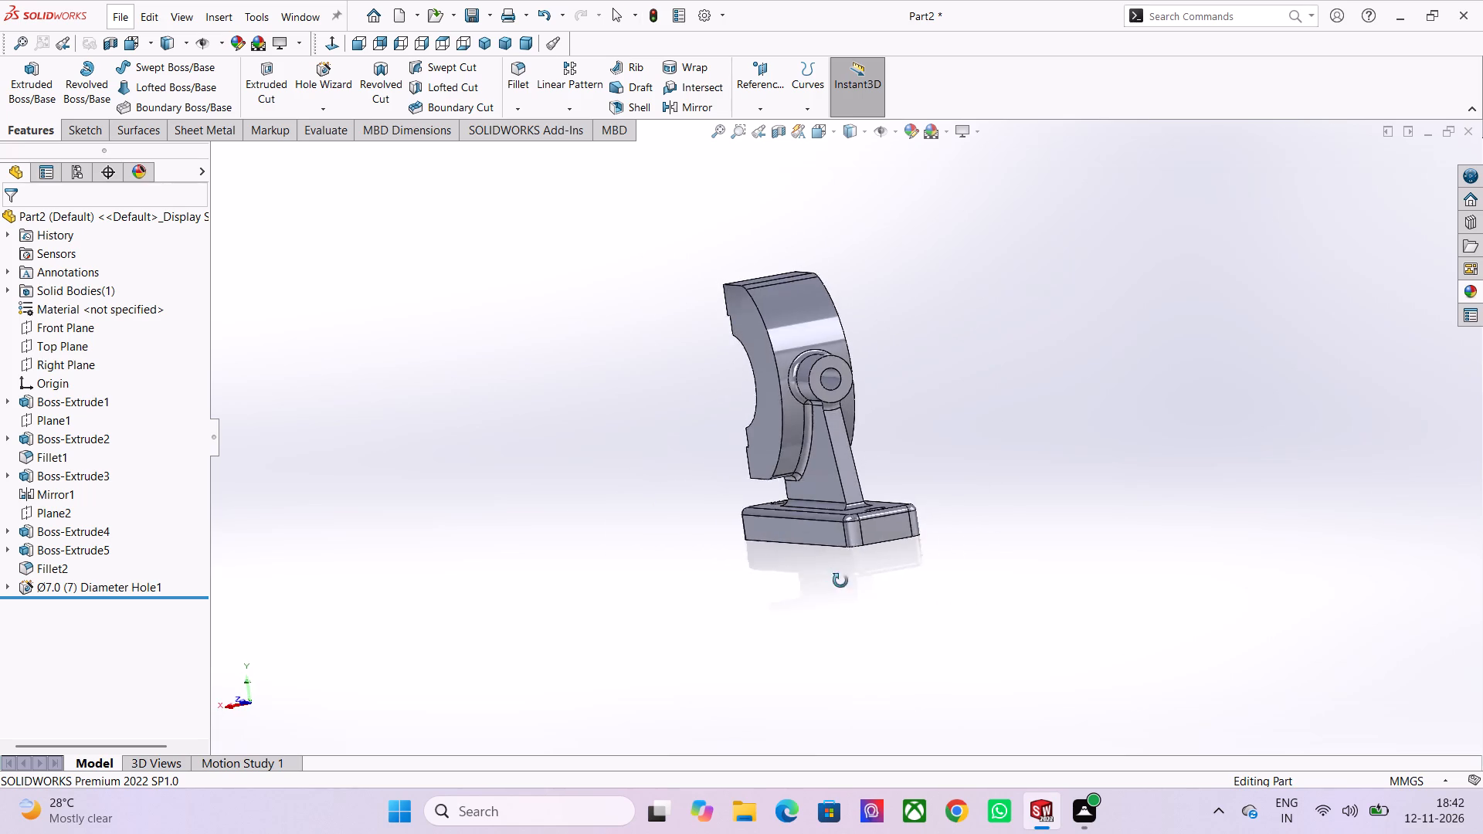
pyautogui.moveTo(840, 581); pyautogui.dragTo(946, 610, button='middle')
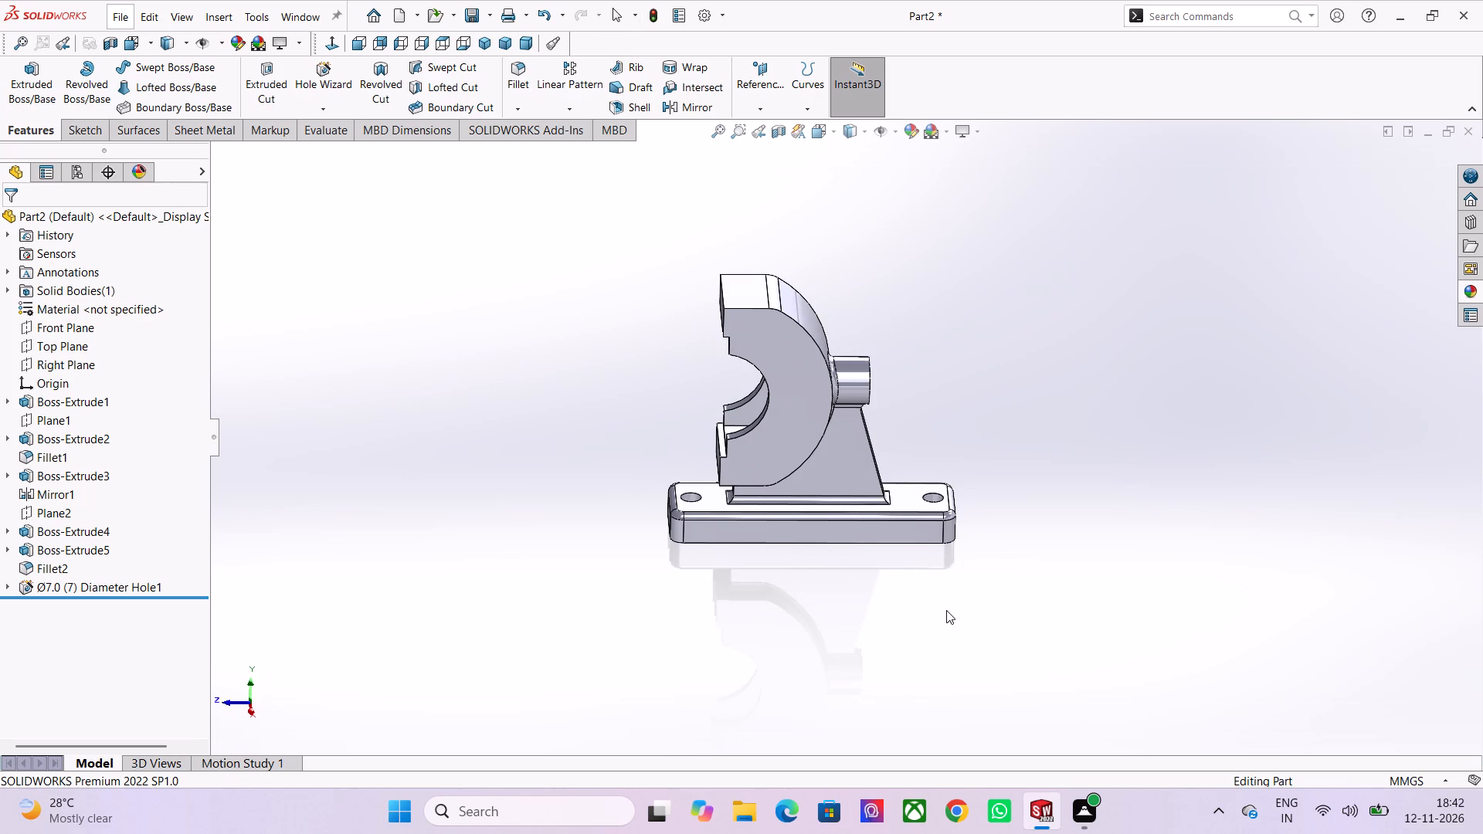
pyautogui.scroll(-1, 793, 535)
pyautogui.moveTo(735, 568); pyautogui.dragTo(911, 595, button='middle')
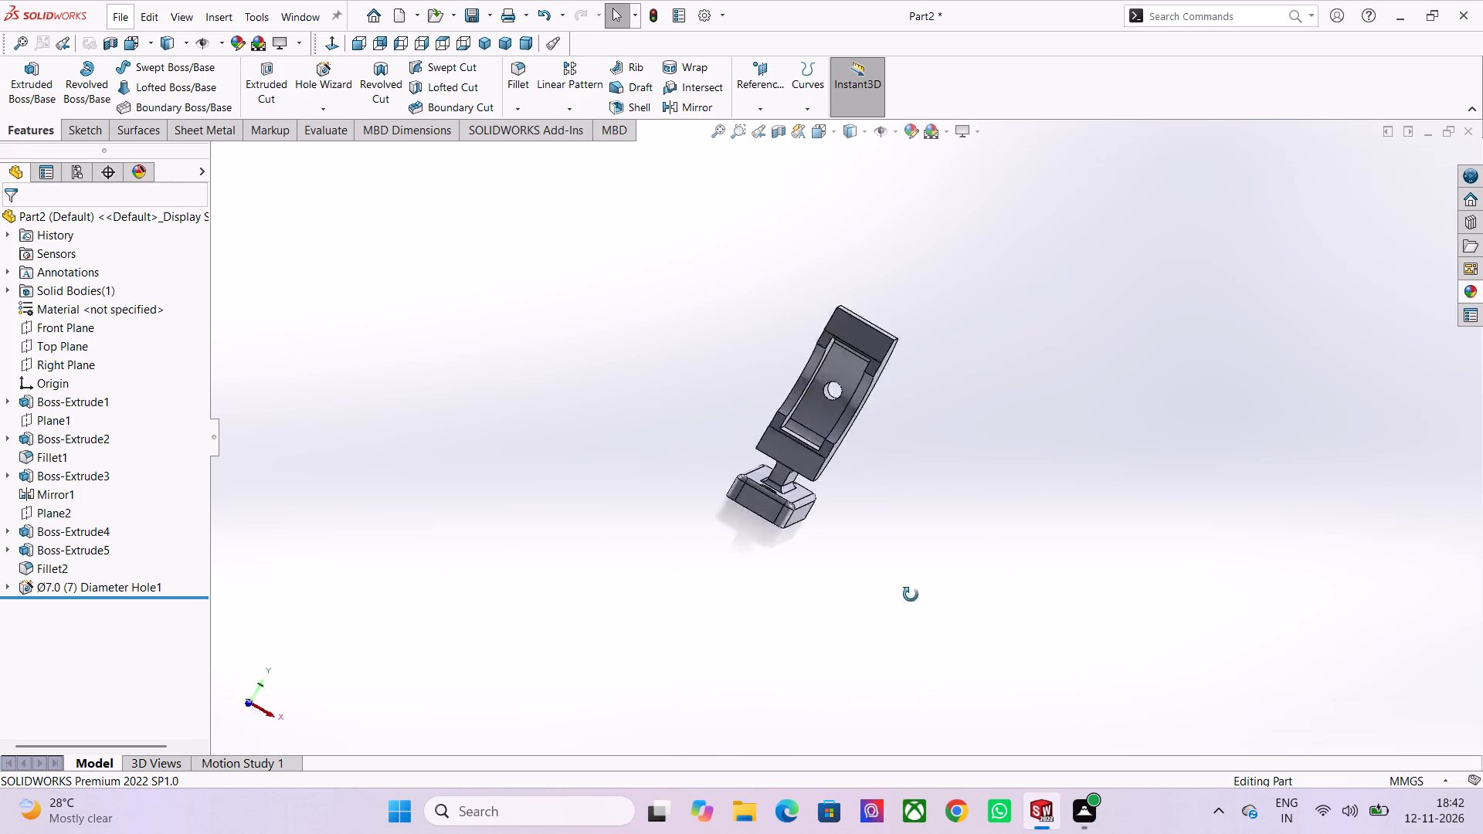
pyautogui.moveTo(911, 595); pyautogui.dragTo(1054, 562, button='middle')
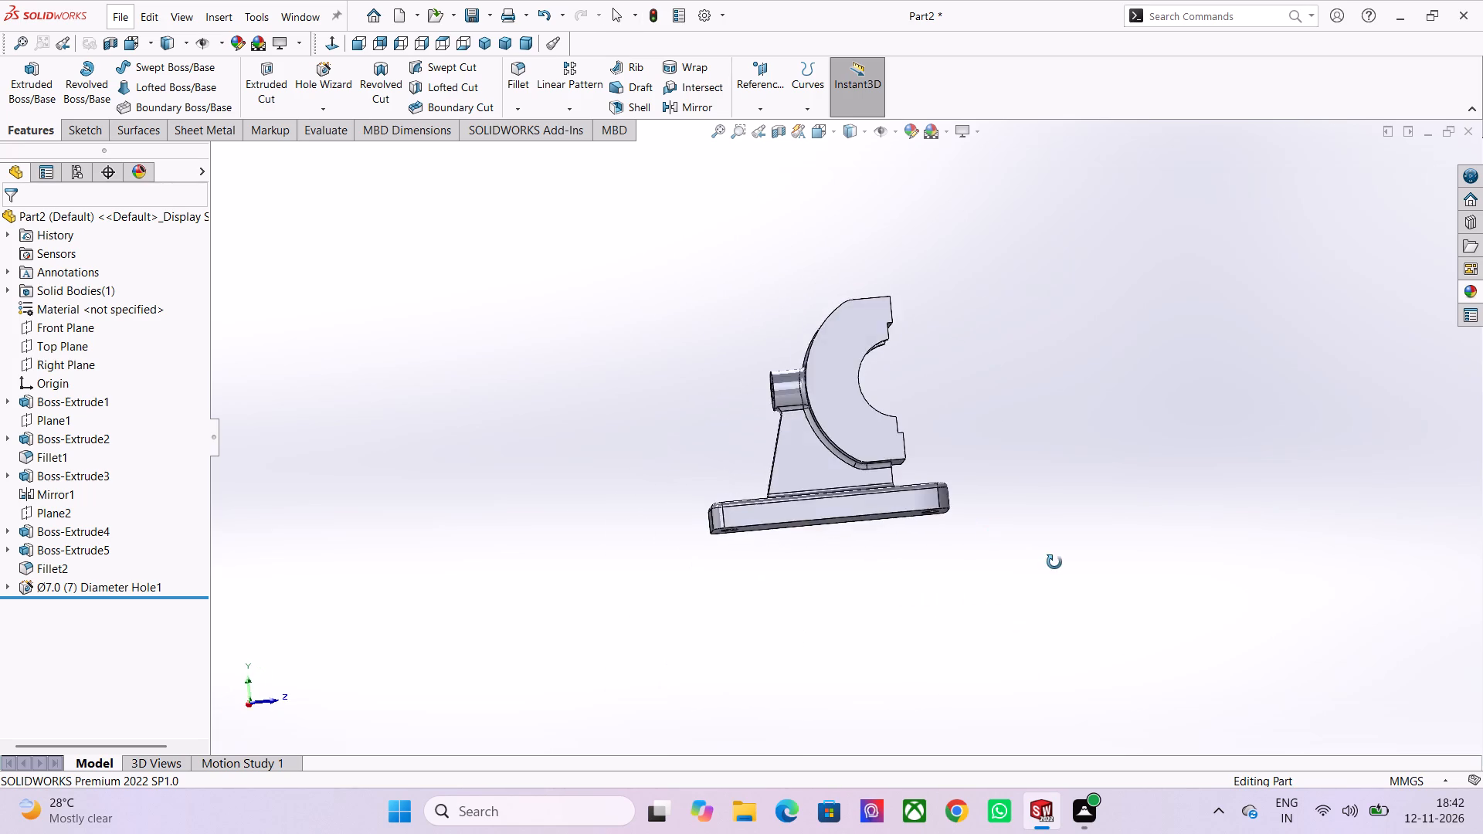
pyautogui.moveTo(1054, 562); pyautogui.dragTo(807, 638, button='middle')
pyautogui.scroll(3, 897, 428)
pyautogui.scroll(-3, 897, 428)
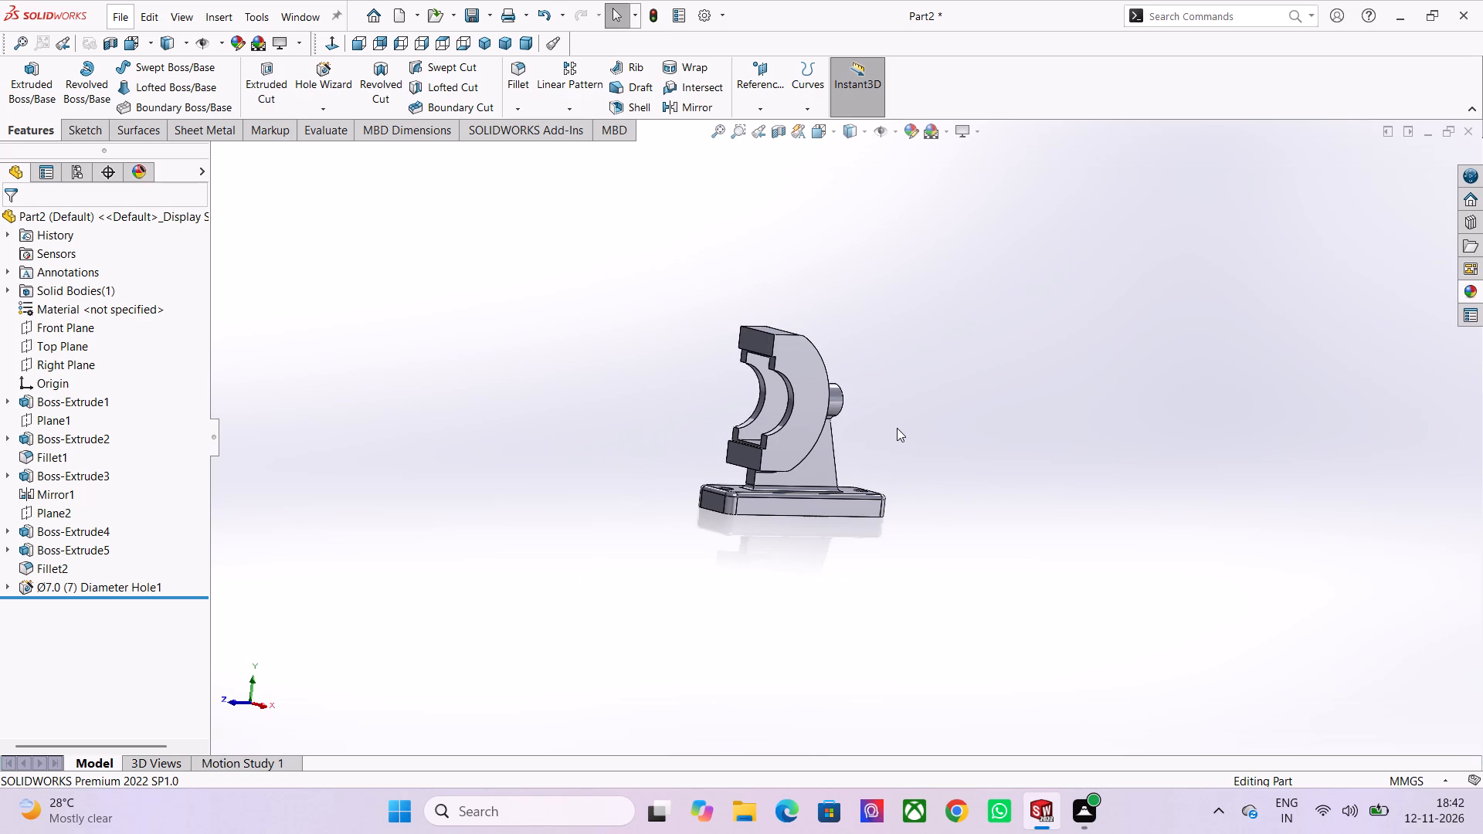
pyautogui.scroll(-3, 897, 428)
pyautogui.scroll(3, 897, 428)
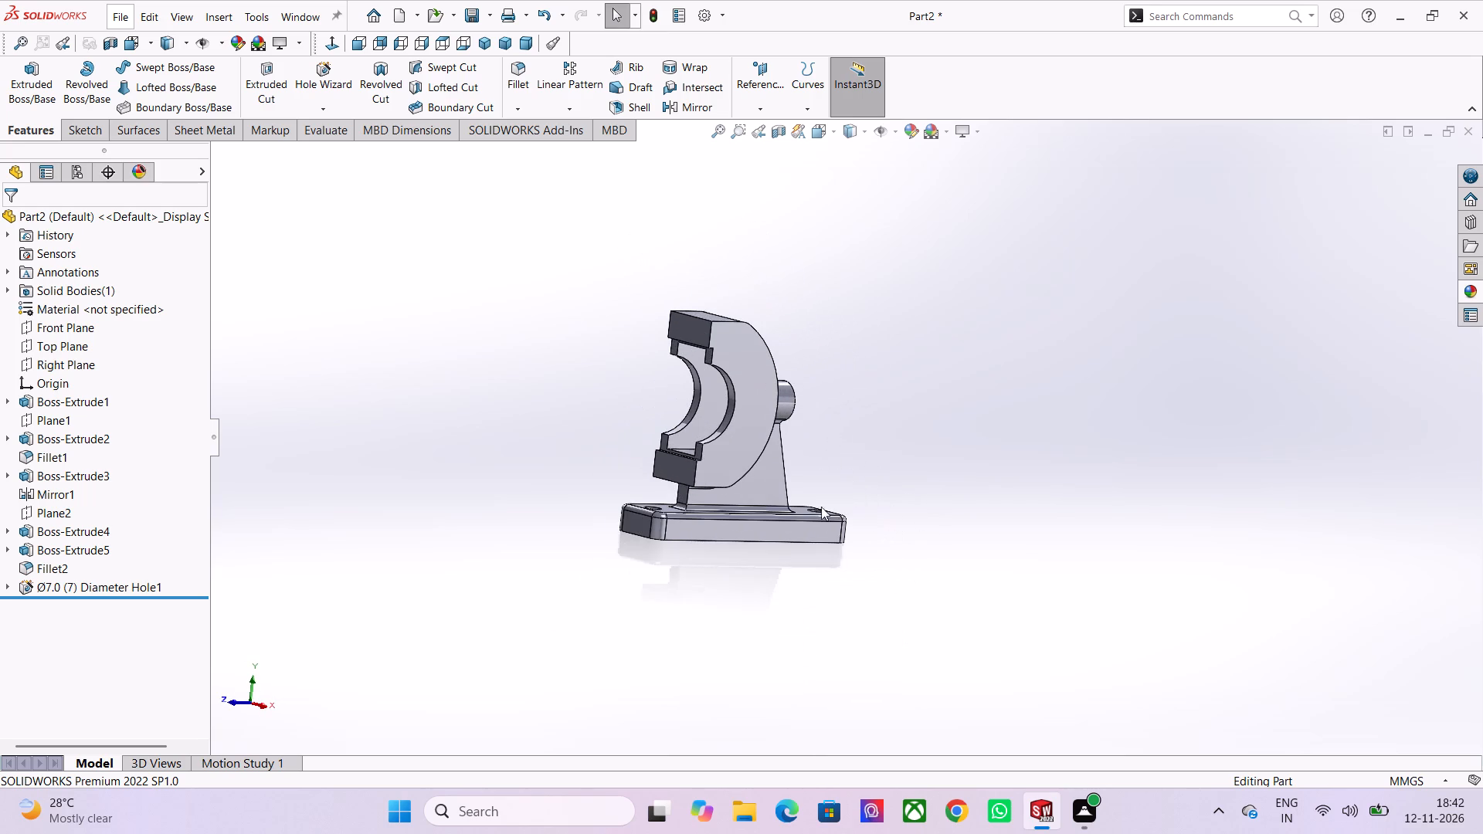
pyautogui.scroll(5, 751, 477)
pyautogui.scroll(-3, 751, 477)
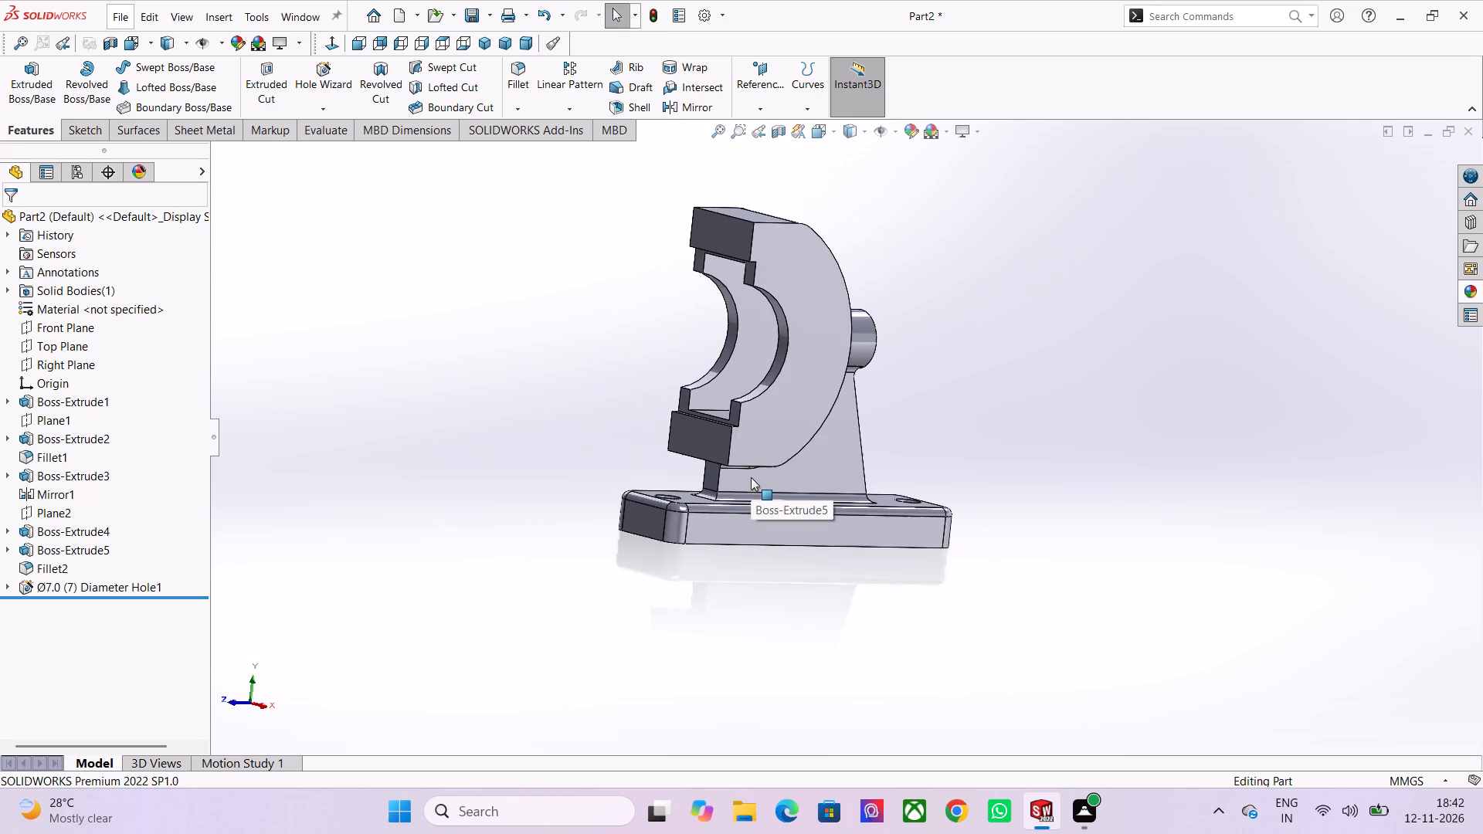
pyautogui.scroll(-2, 751, 477)
pyautogui.moveTo(746, 533); pyautogui.dragTo(816, 573, button='middle')
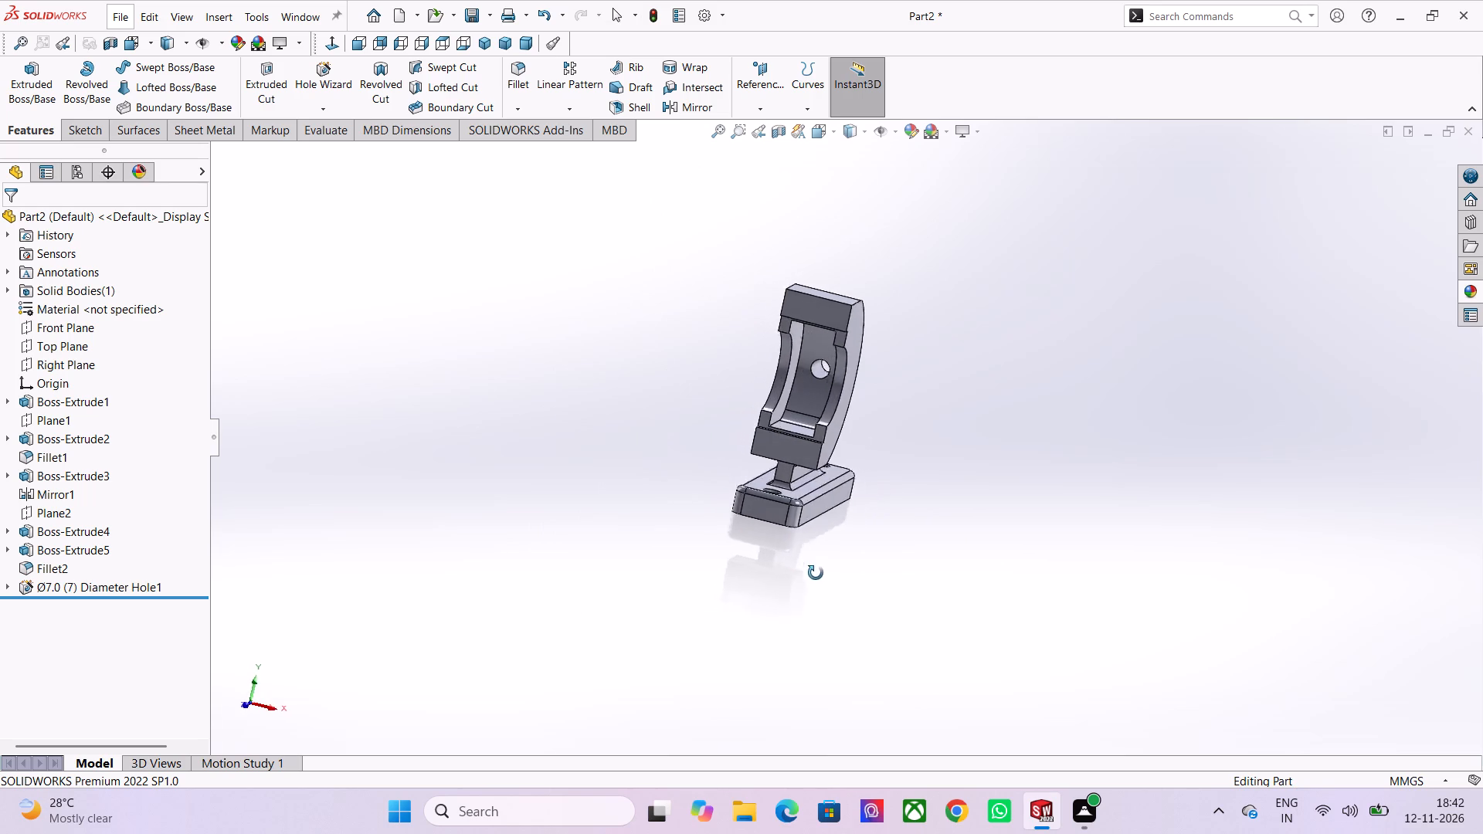
pyautogui.moveTo(816, 573); pyautogui.dragTo(732, 593, button='middle')
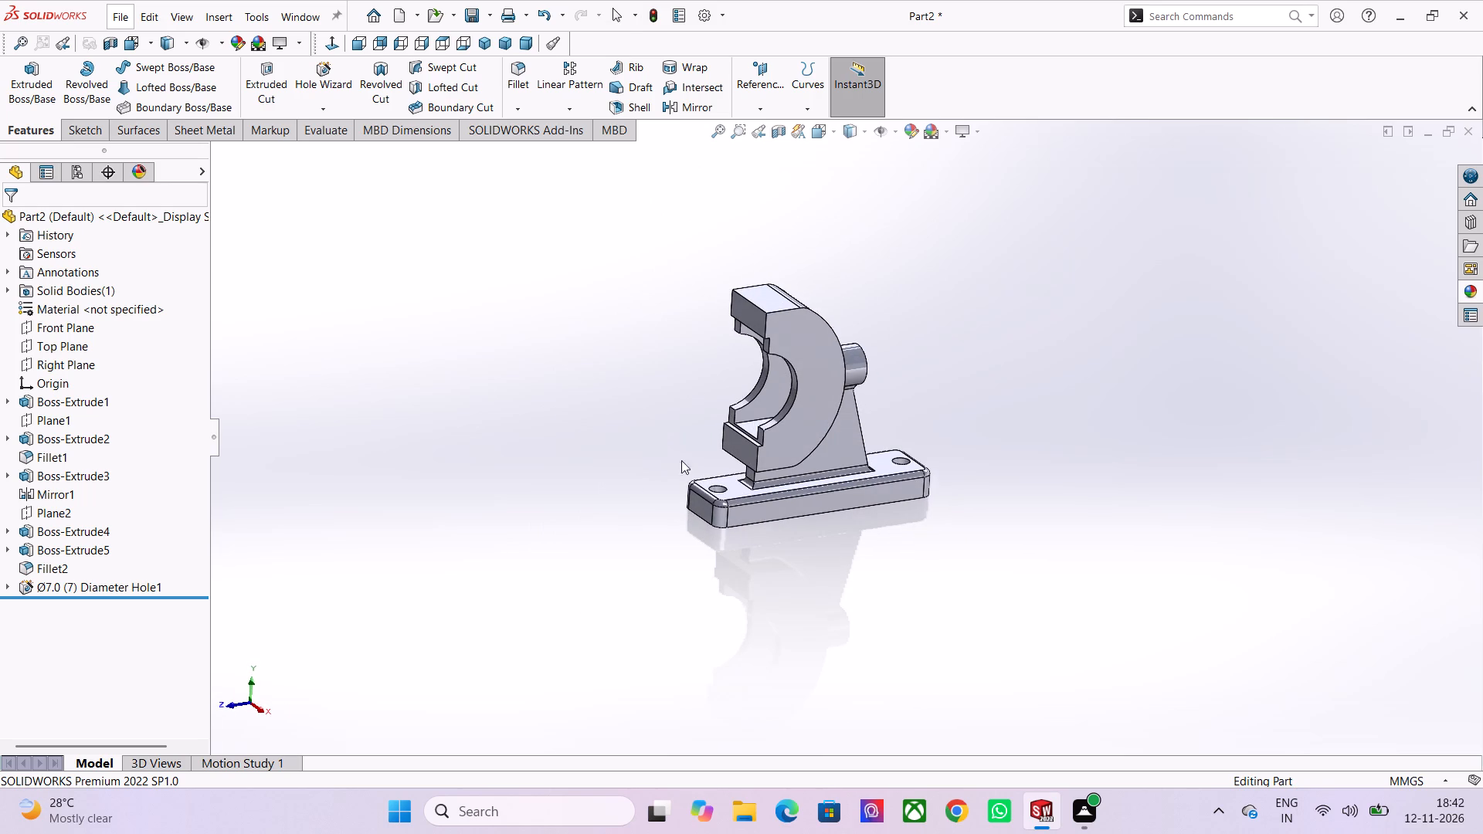
pyautogui.scroll(4, 809, 381)
pyautogui.scroll(-5, 809, 381)
pyautogui.scroll(5, 809, 381)
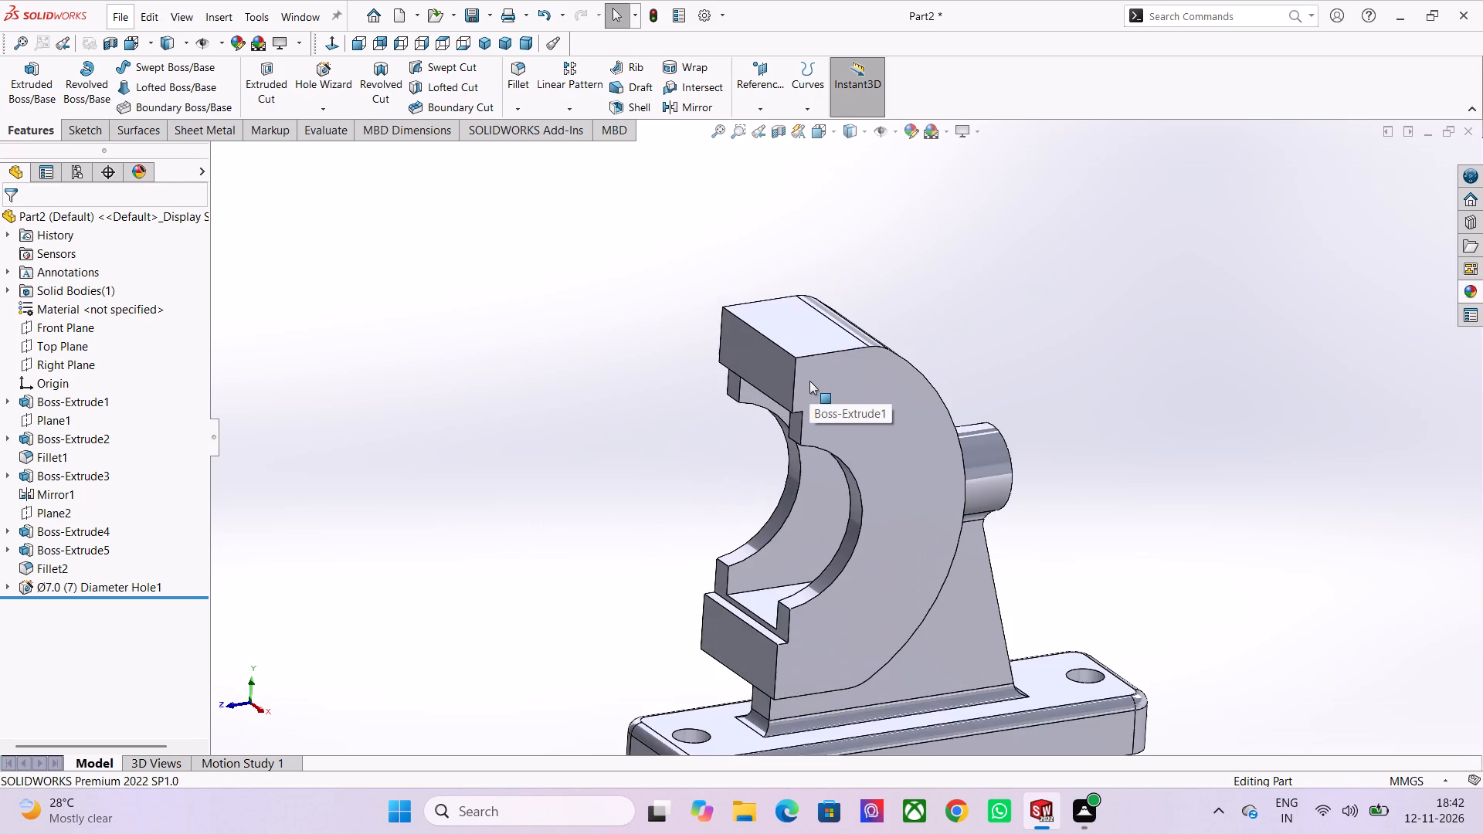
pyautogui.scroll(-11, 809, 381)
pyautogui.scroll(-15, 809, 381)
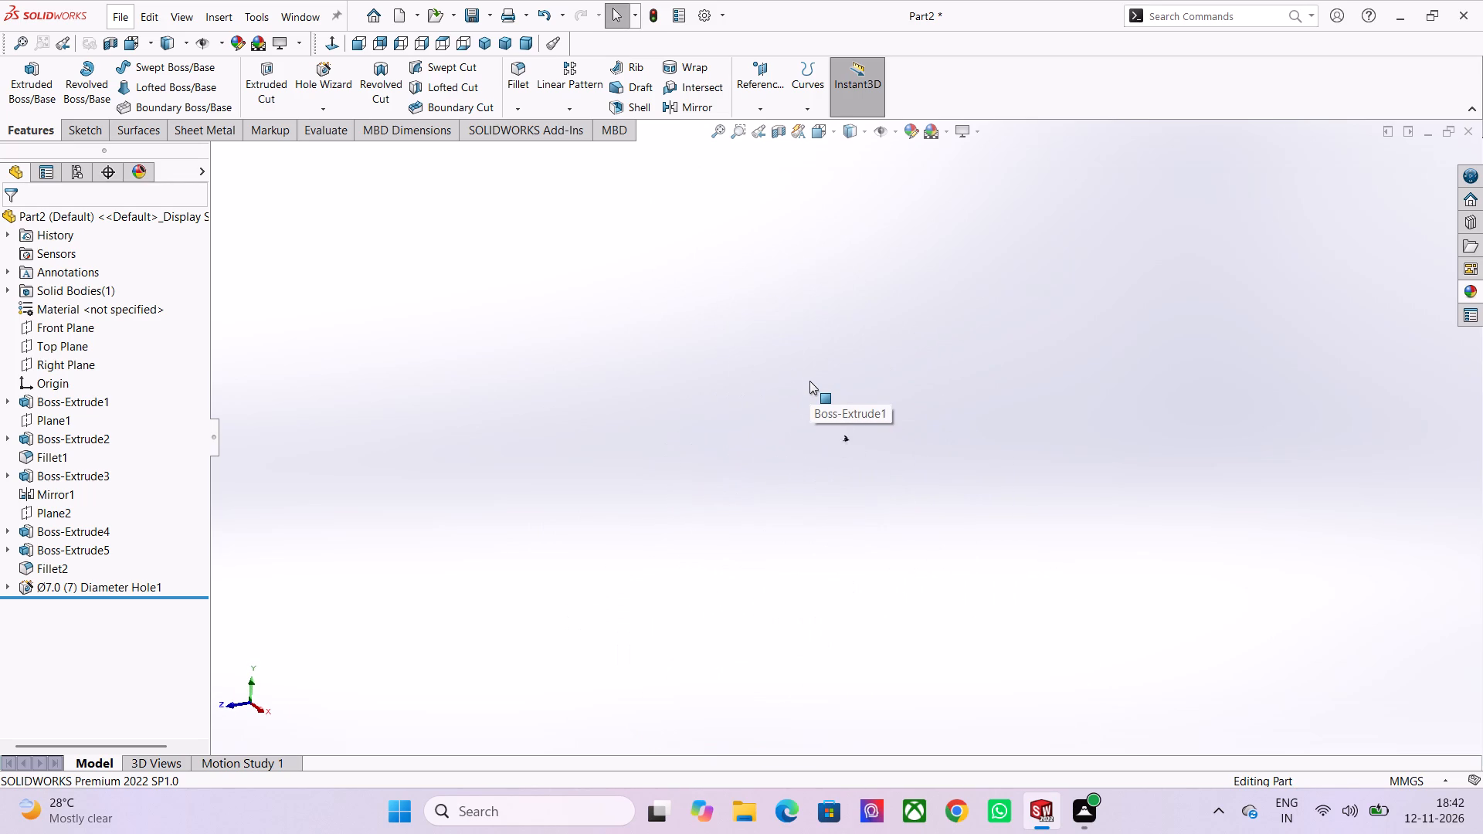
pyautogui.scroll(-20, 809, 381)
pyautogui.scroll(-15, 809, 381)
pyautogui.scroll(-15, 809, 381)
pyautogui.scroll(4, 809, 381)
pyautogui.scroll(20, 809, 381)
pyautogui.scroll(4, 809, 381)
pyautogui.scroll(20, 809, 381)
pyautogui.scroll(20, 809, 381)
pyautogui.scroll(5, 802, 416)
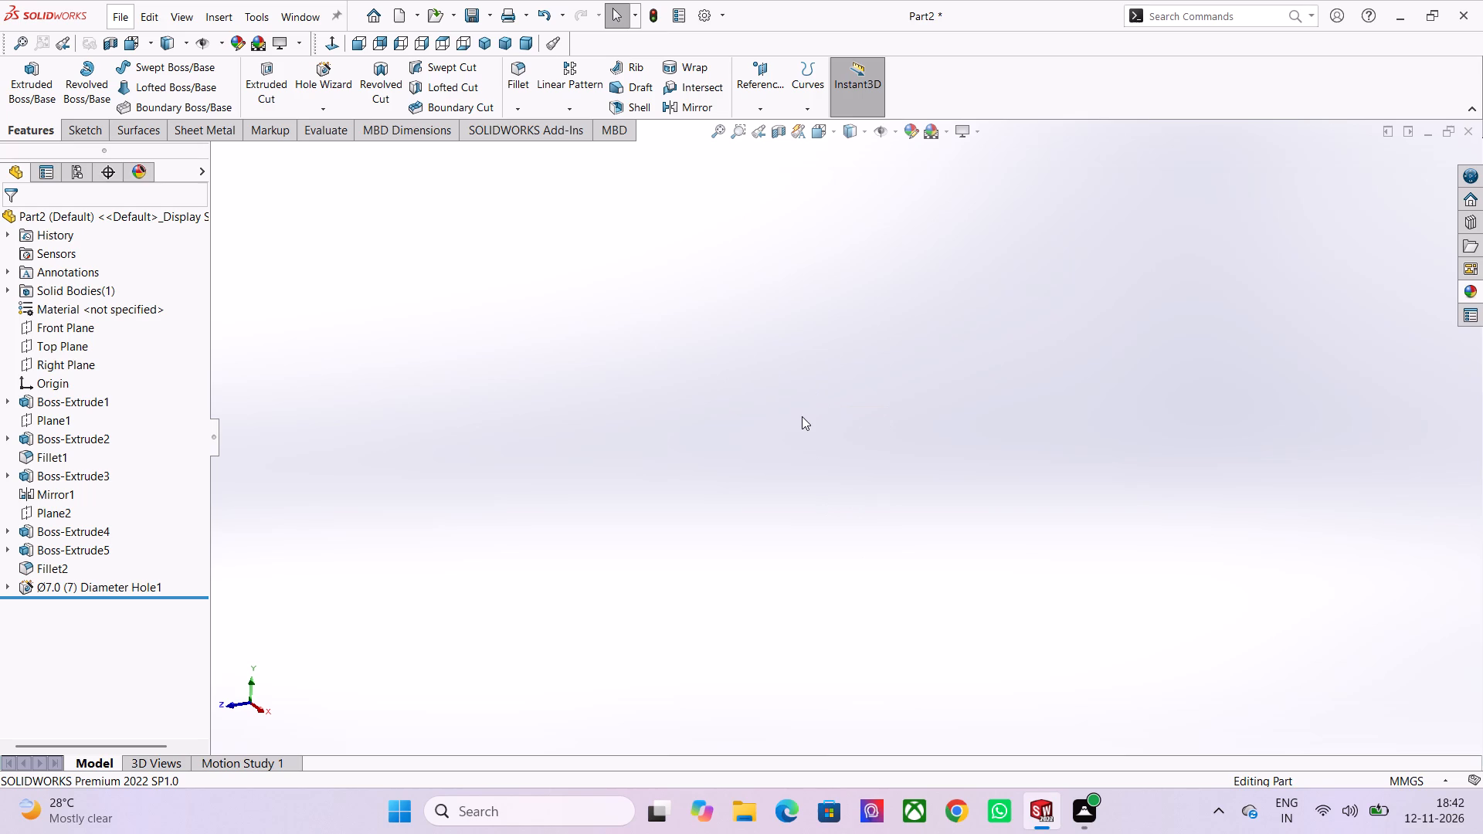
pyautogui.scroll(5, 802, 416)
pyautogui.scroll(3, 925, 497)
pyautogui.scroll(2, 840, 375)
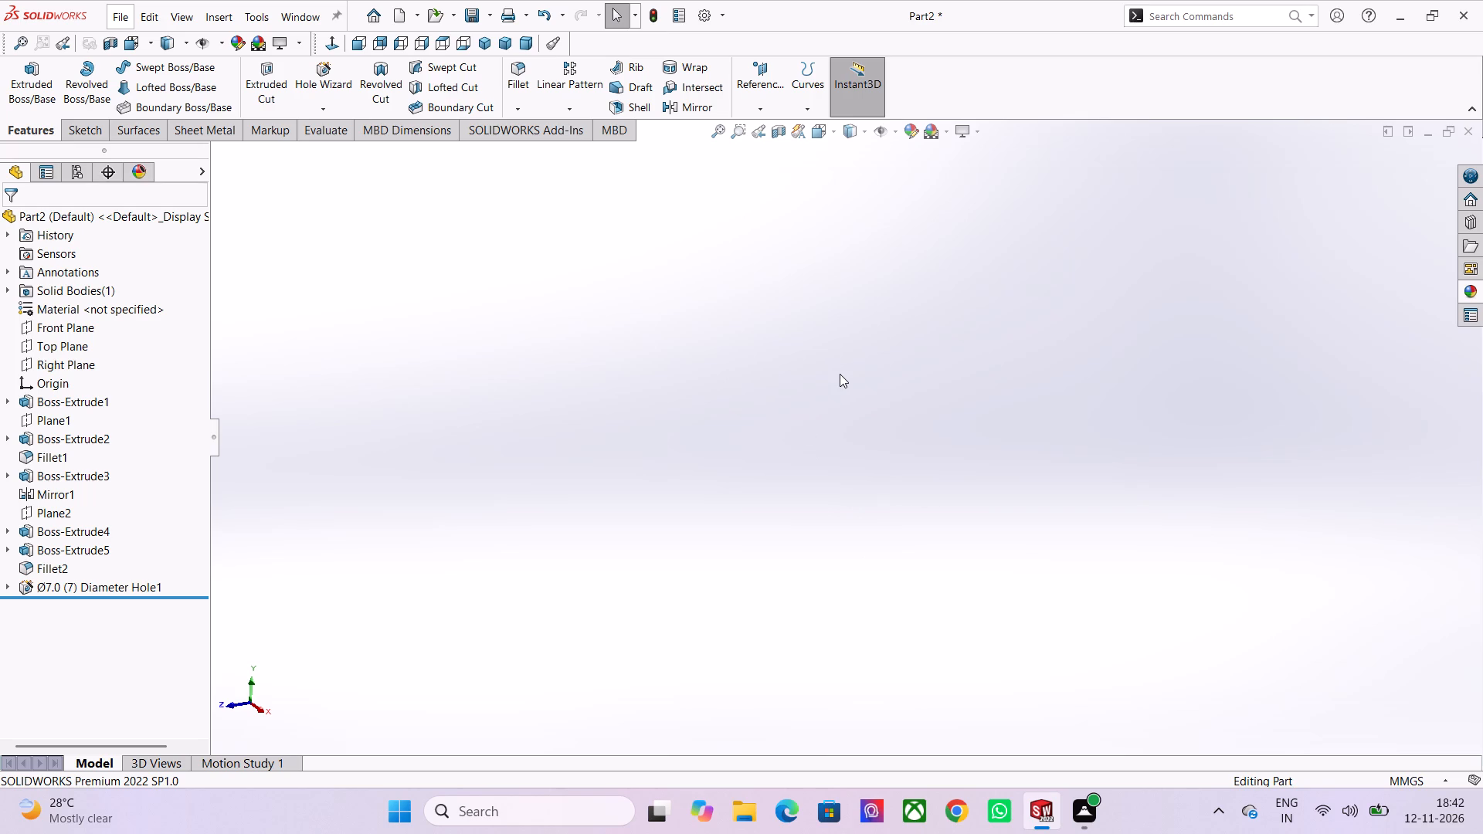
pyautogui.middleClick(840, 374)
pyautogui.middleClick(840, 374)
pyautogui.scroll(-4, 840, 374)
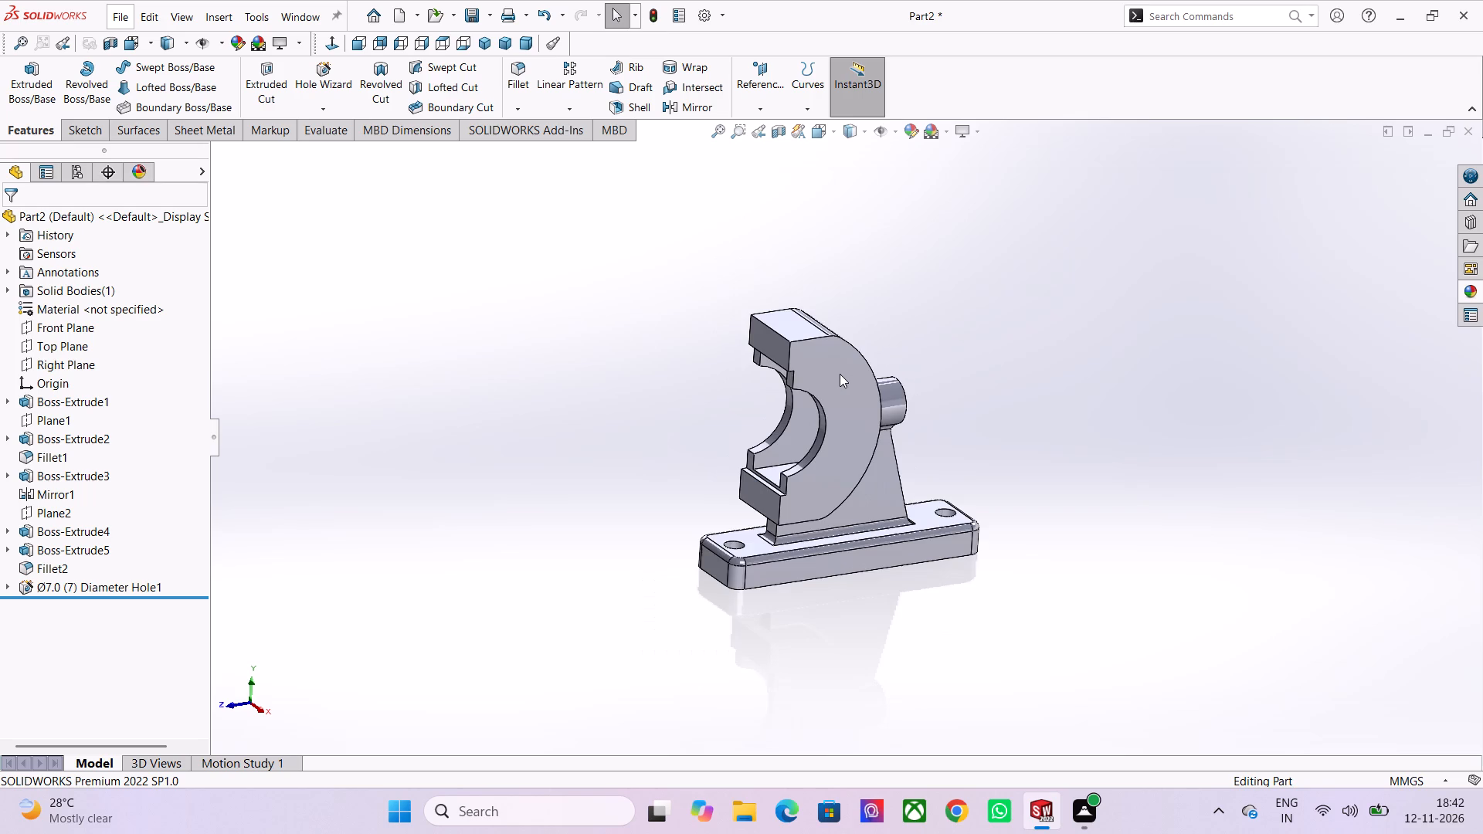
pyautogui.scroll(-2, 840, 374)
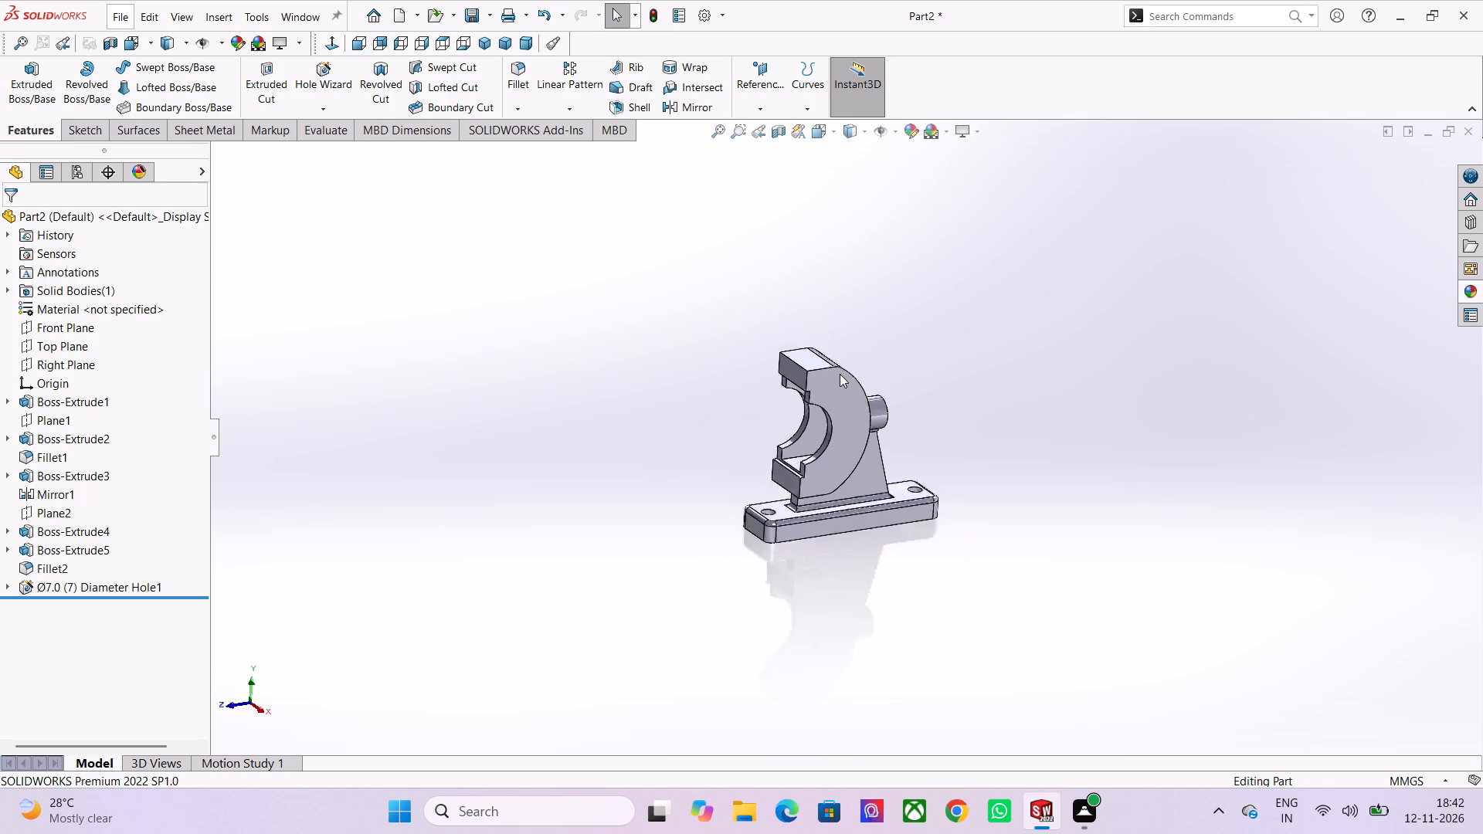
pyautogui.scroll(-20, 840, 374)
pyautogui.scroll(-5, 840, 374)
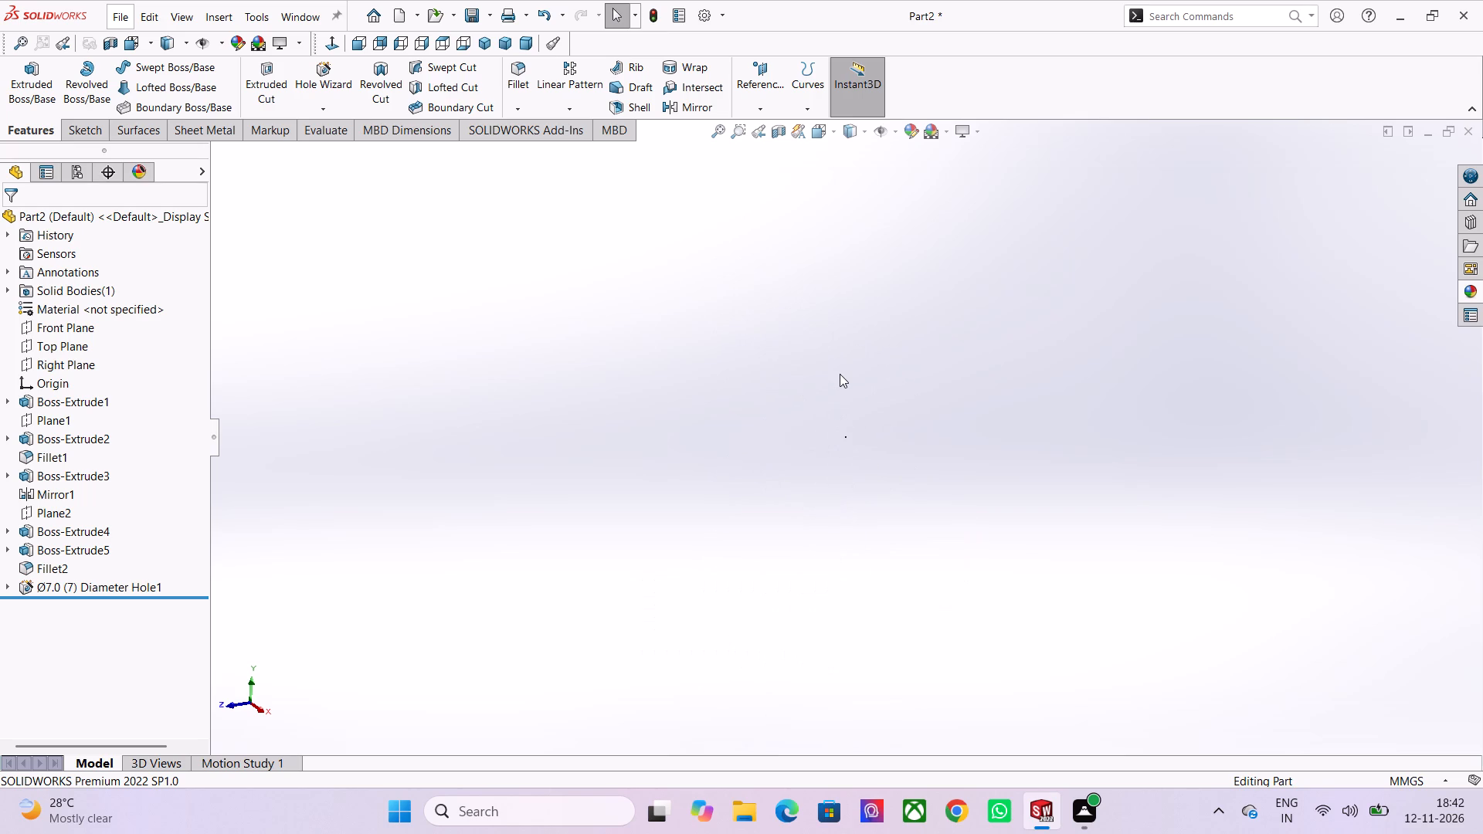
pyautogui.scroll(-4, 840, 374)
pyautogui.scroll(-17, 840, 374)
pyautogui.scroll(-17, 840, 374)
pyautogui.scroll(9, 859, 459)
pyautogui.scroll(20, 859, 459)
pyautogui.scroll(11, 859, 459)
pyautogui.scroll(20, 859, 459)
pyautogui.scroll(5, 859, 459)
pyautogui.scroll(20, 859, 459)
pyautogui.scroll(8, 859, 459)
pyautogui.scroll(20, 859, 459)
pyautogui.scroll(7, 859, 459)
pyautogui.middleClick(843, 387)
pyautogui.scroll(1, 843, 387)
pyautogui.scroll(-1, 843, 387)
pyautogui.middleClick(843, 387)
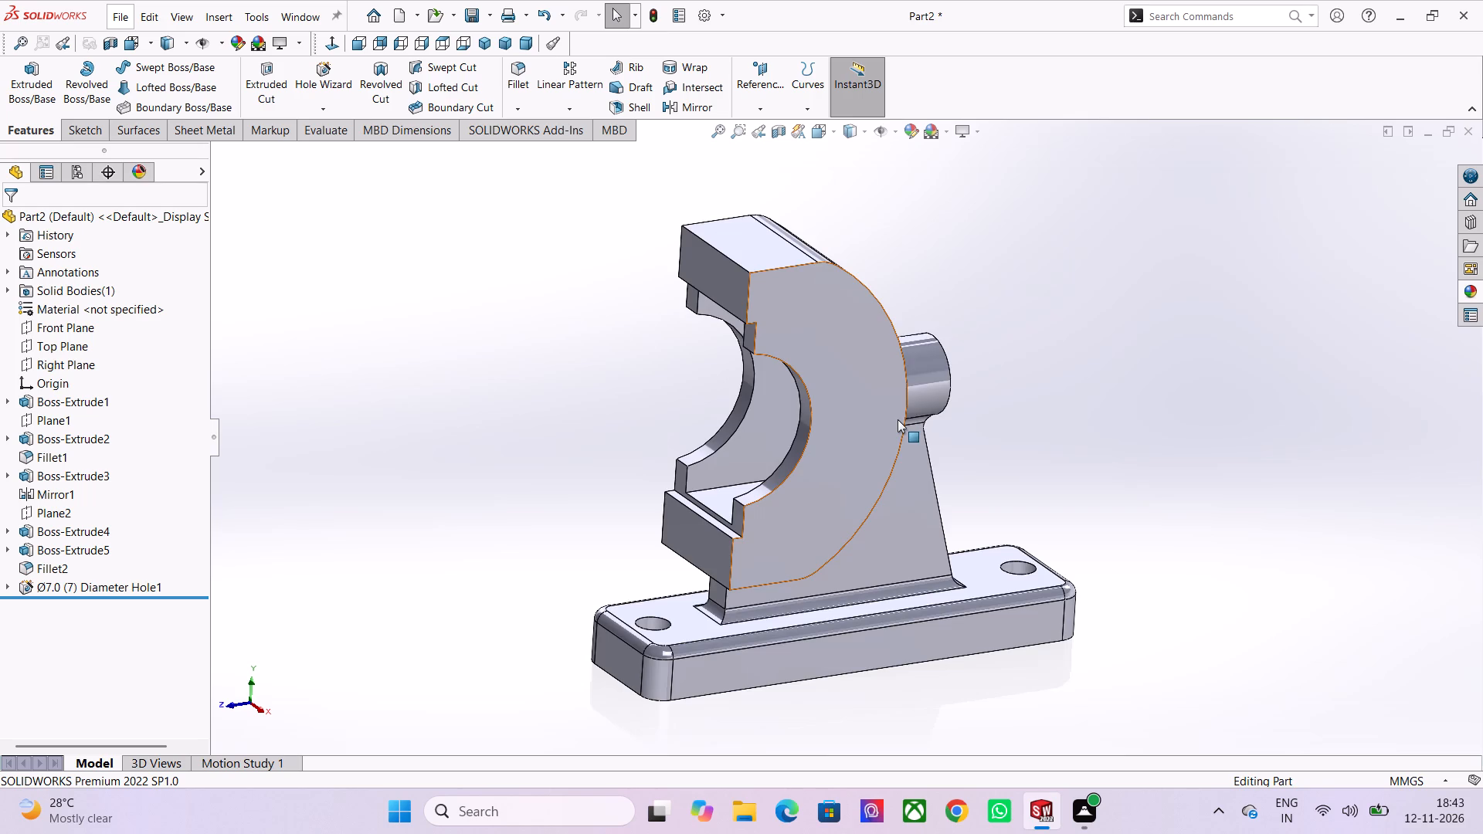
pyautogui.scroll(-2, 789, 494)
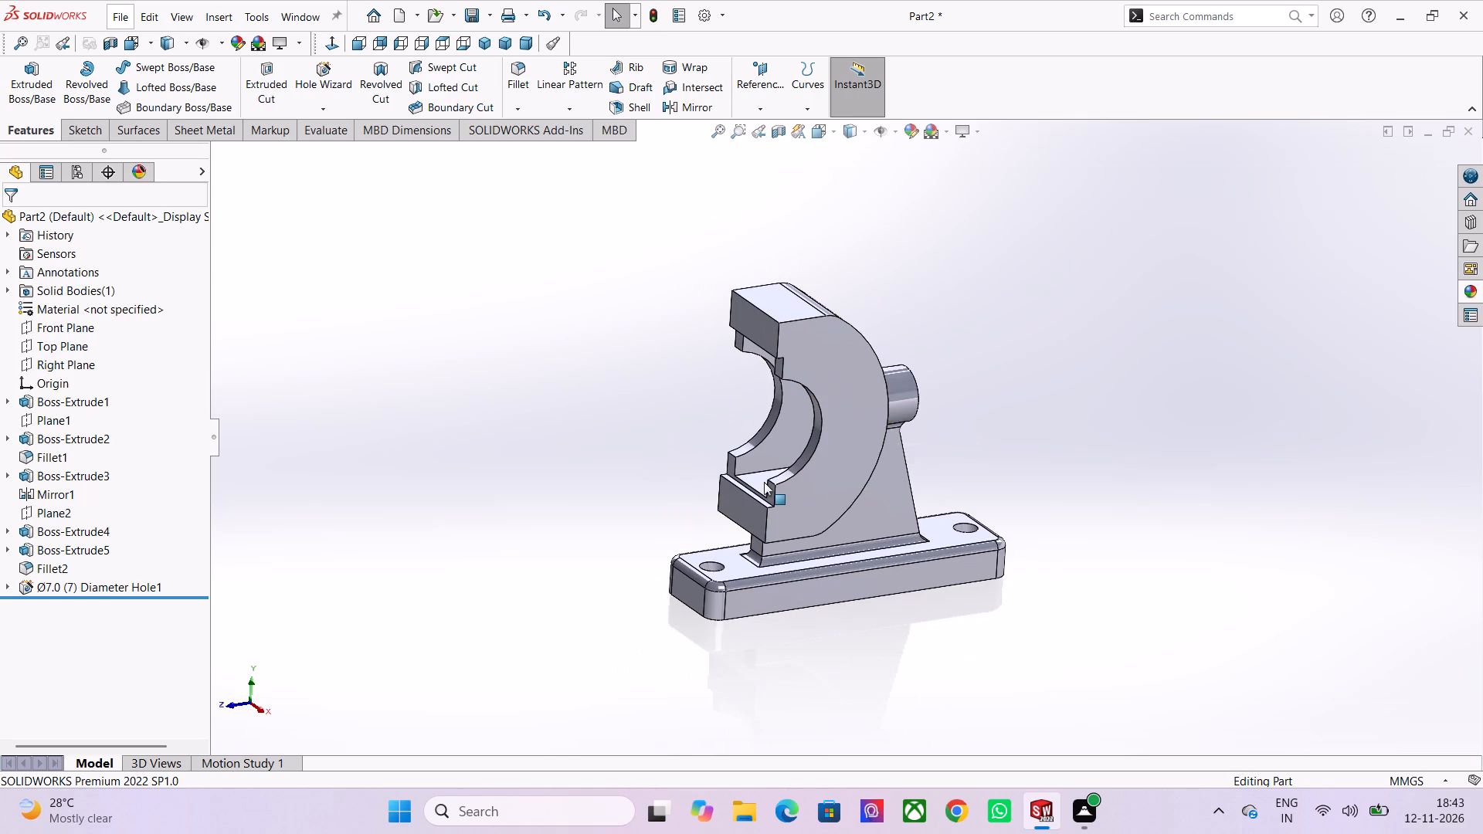
# Save the part in the Documents folder as a SOLIDWORKS part named EX-25.
pyautogui.hotkey('ctrl', 's')
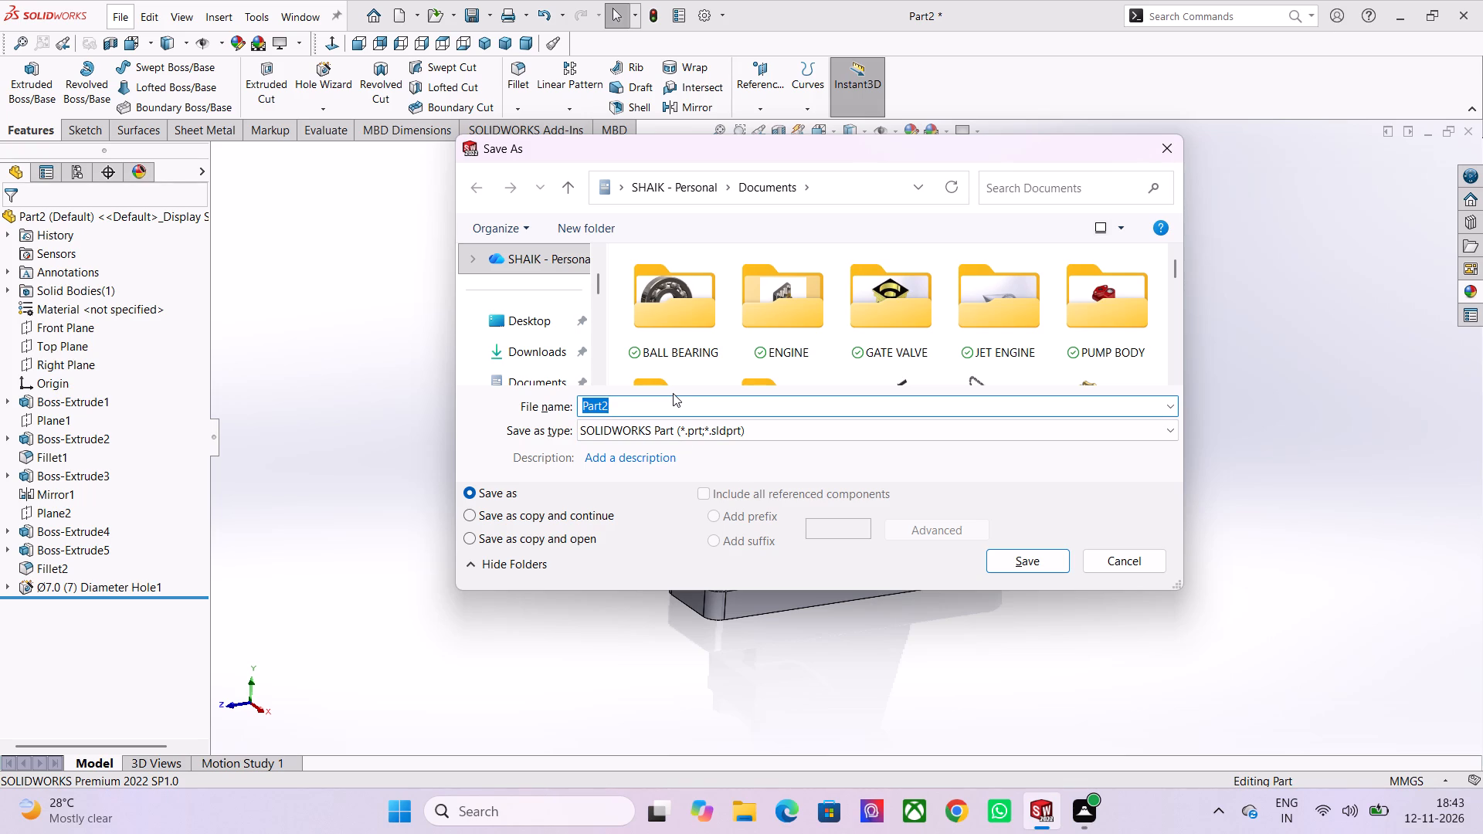
pyautogui.write('EX')
pyautogui.press('-')
pyautogui.write('25')
pyautogui.press('Return')
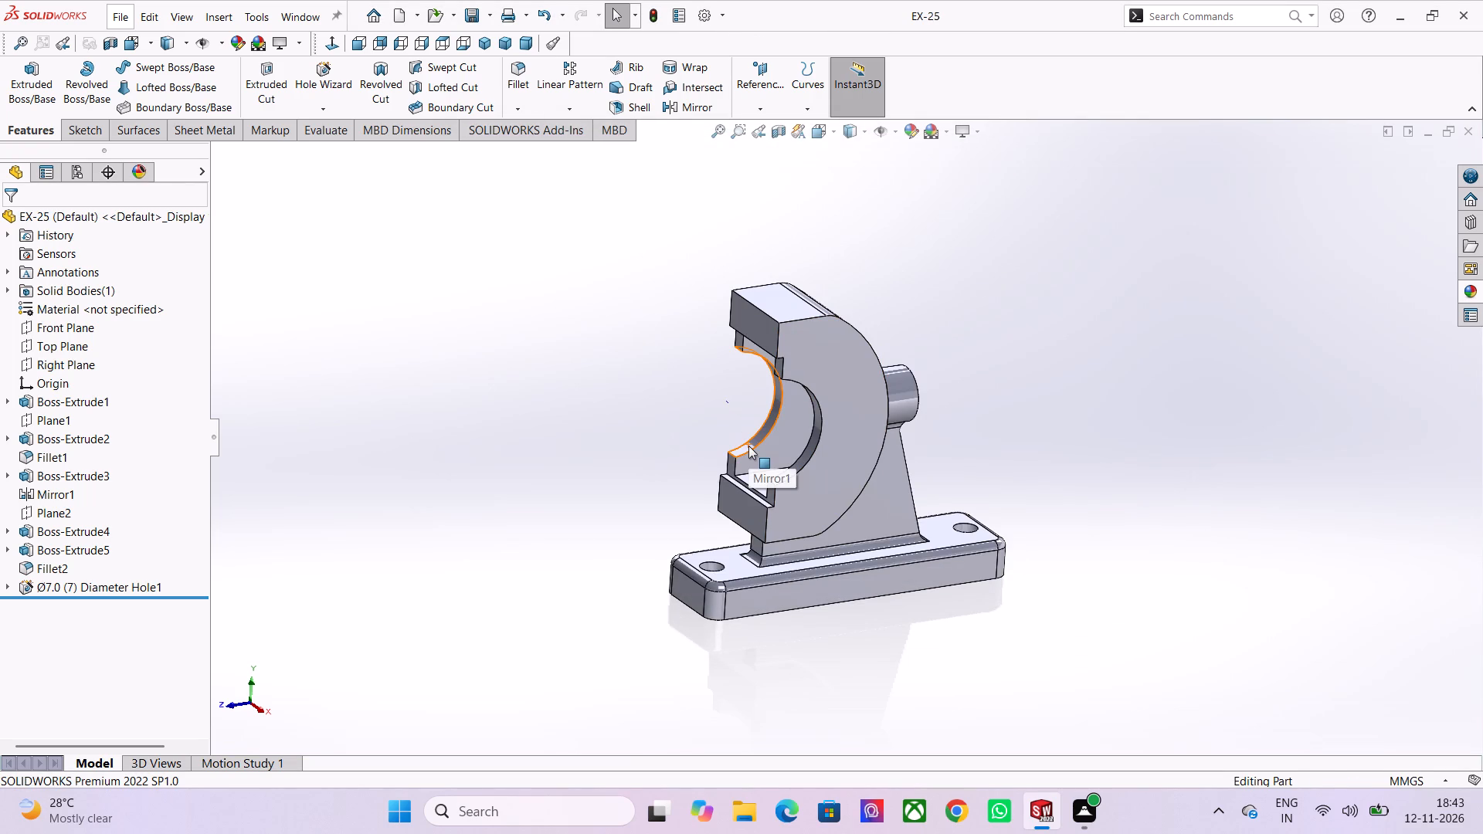
# Save the EX-25 part again.
pyautogui.hotkey('ctrl', 's')
pyautogui.hotkey('ctrl', 's')
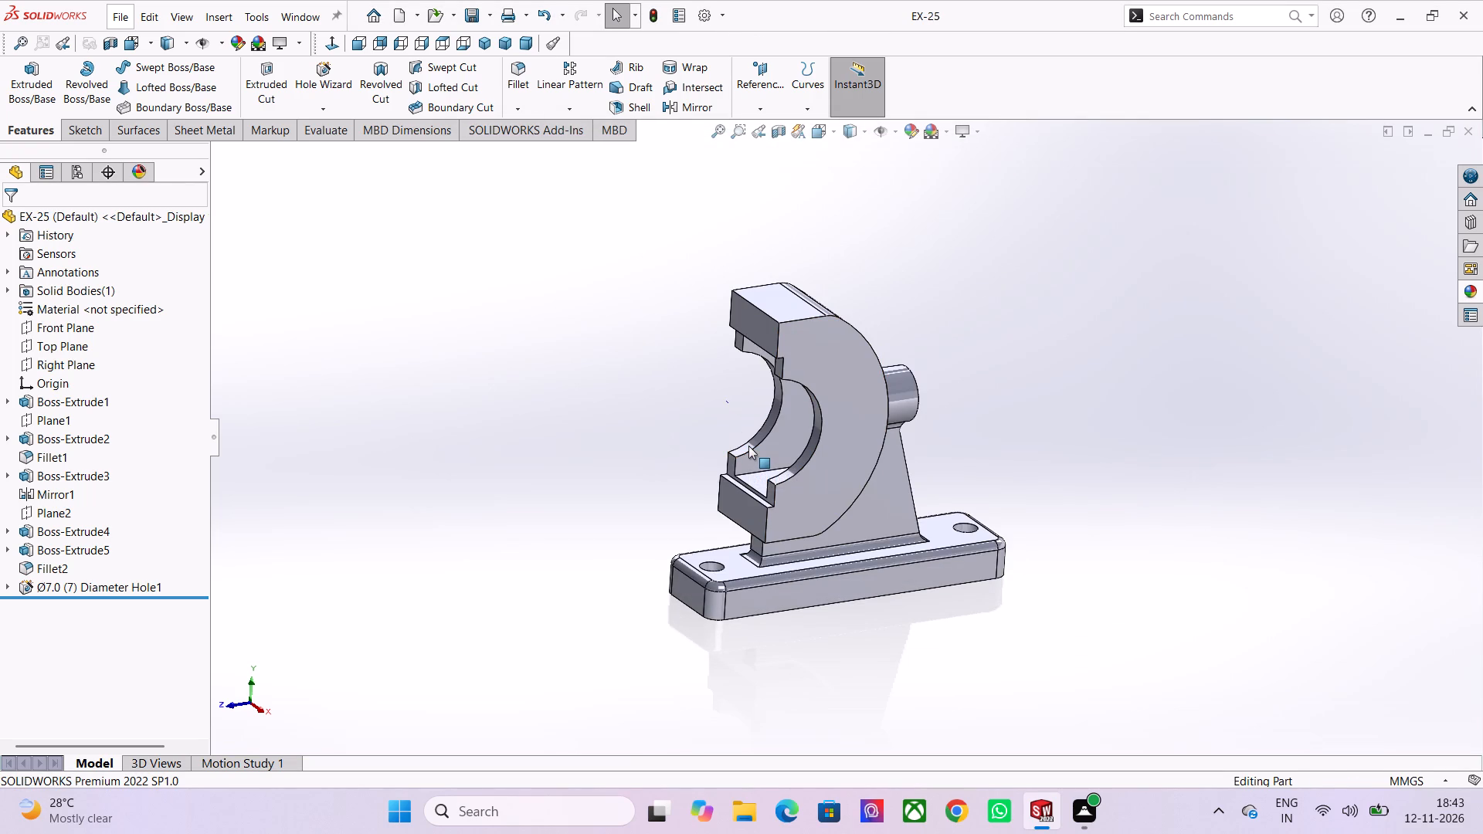
# Search the Documents folder for the saved EX-25 part while opening a file.
pyautogui.click(110, 23)
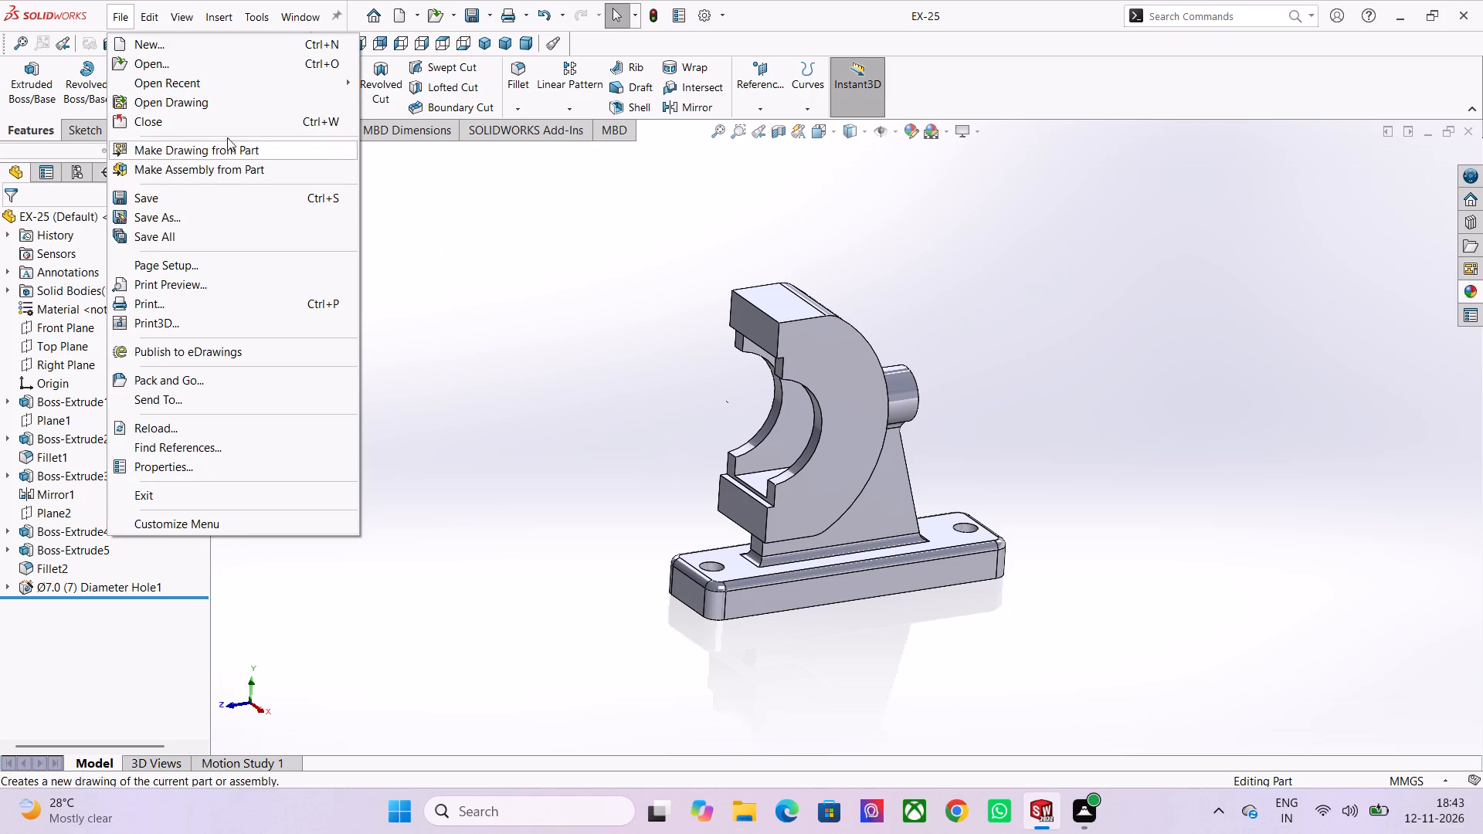
pyautogui.click(174, 56)
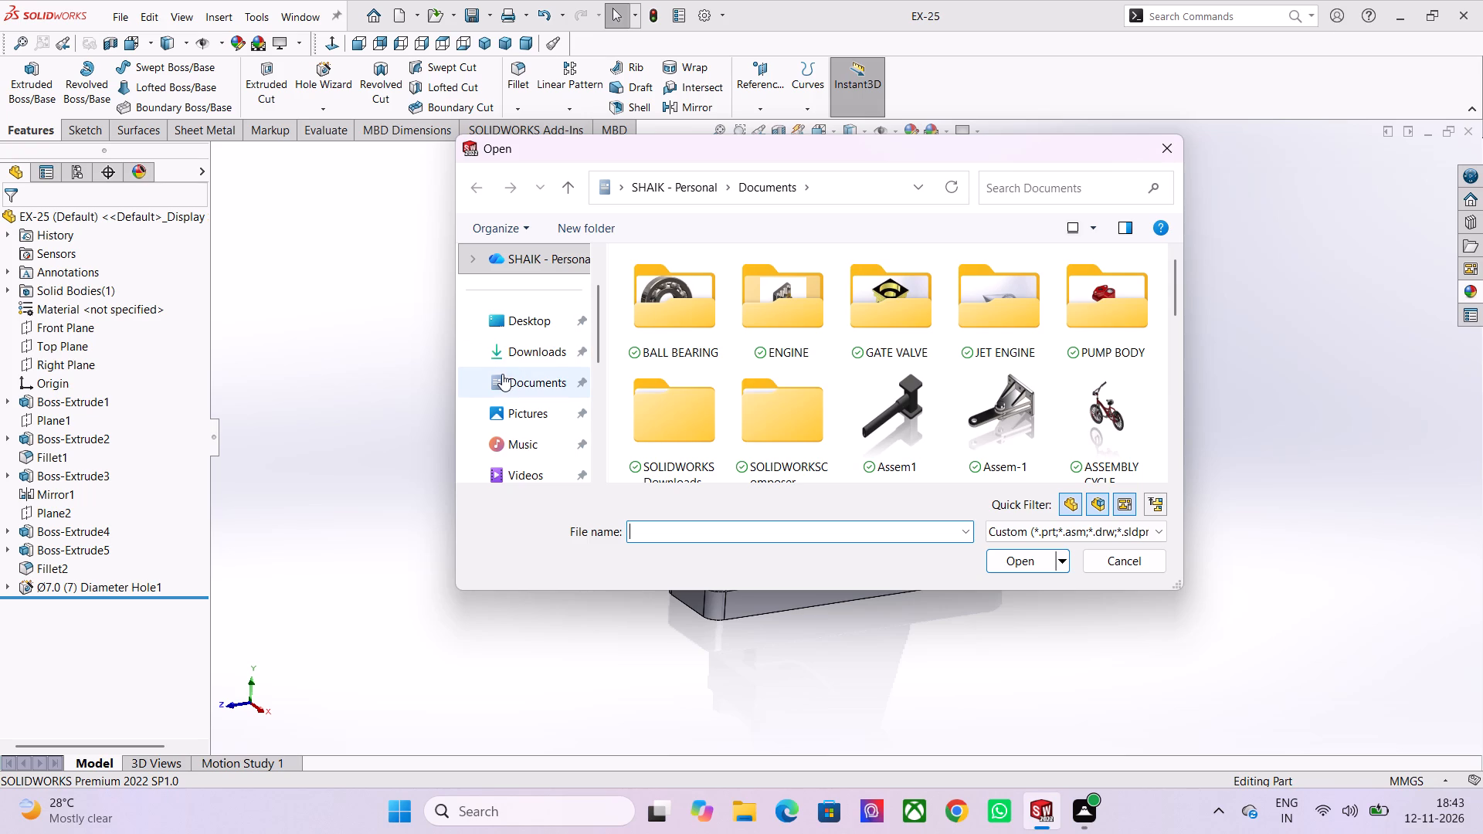
pyautogui.click(1055, 182)
pyautogui.write('EX')
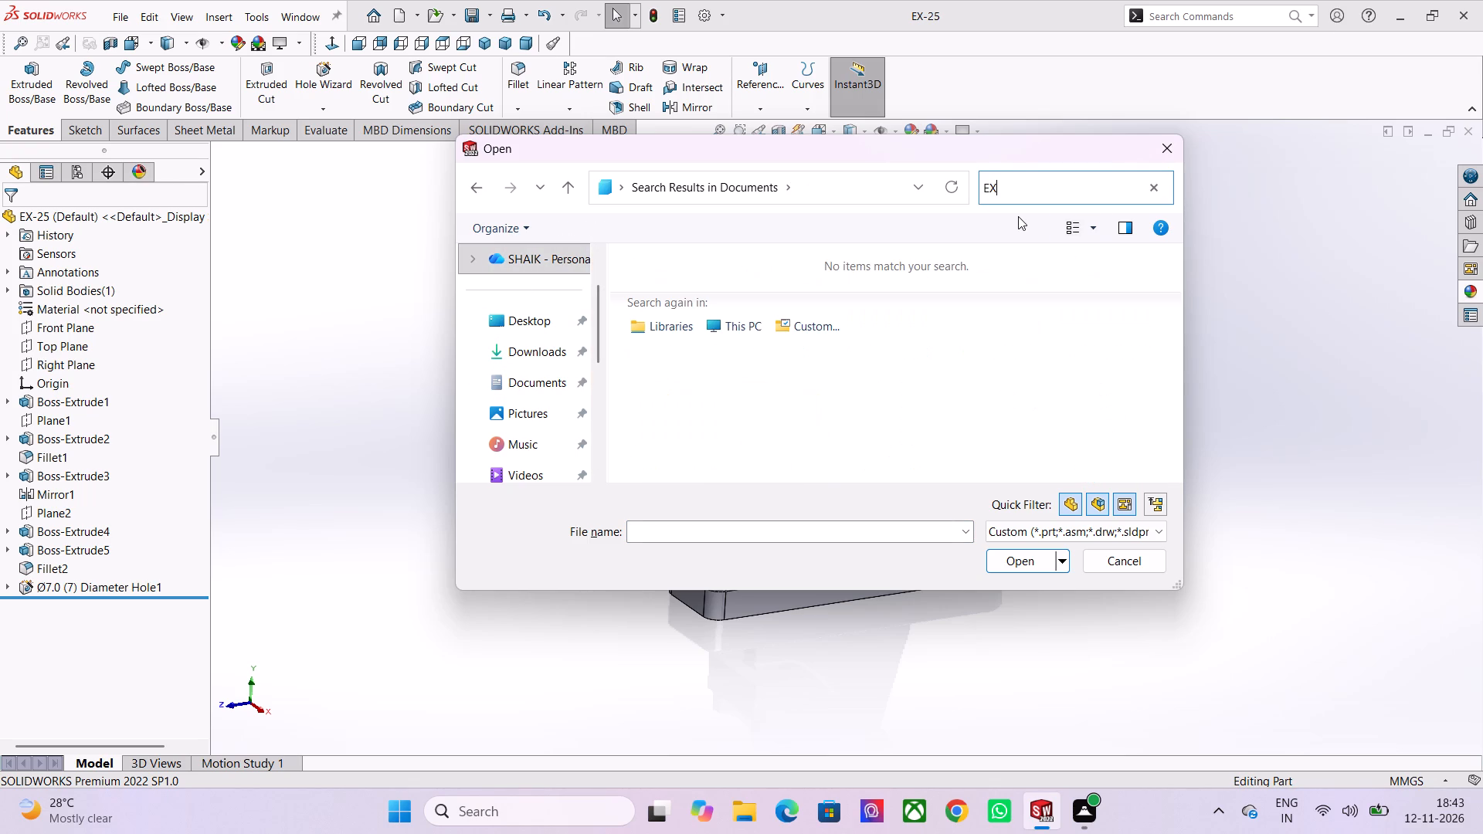
pyautogui.write('-25')
pyautogui.click(526, 388)
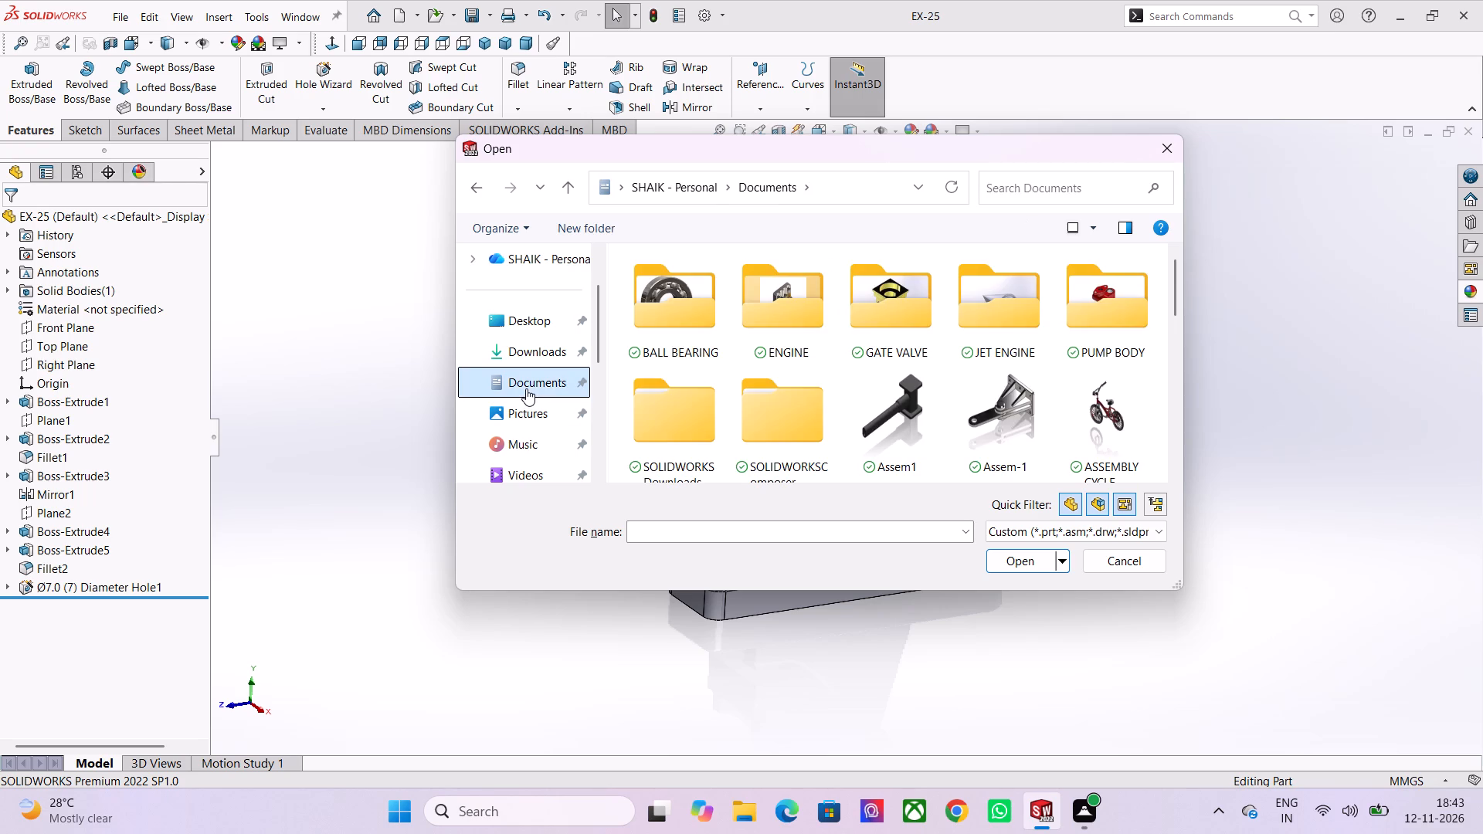
pyautogui.click(995, 188)
pyautogui.write('EX')
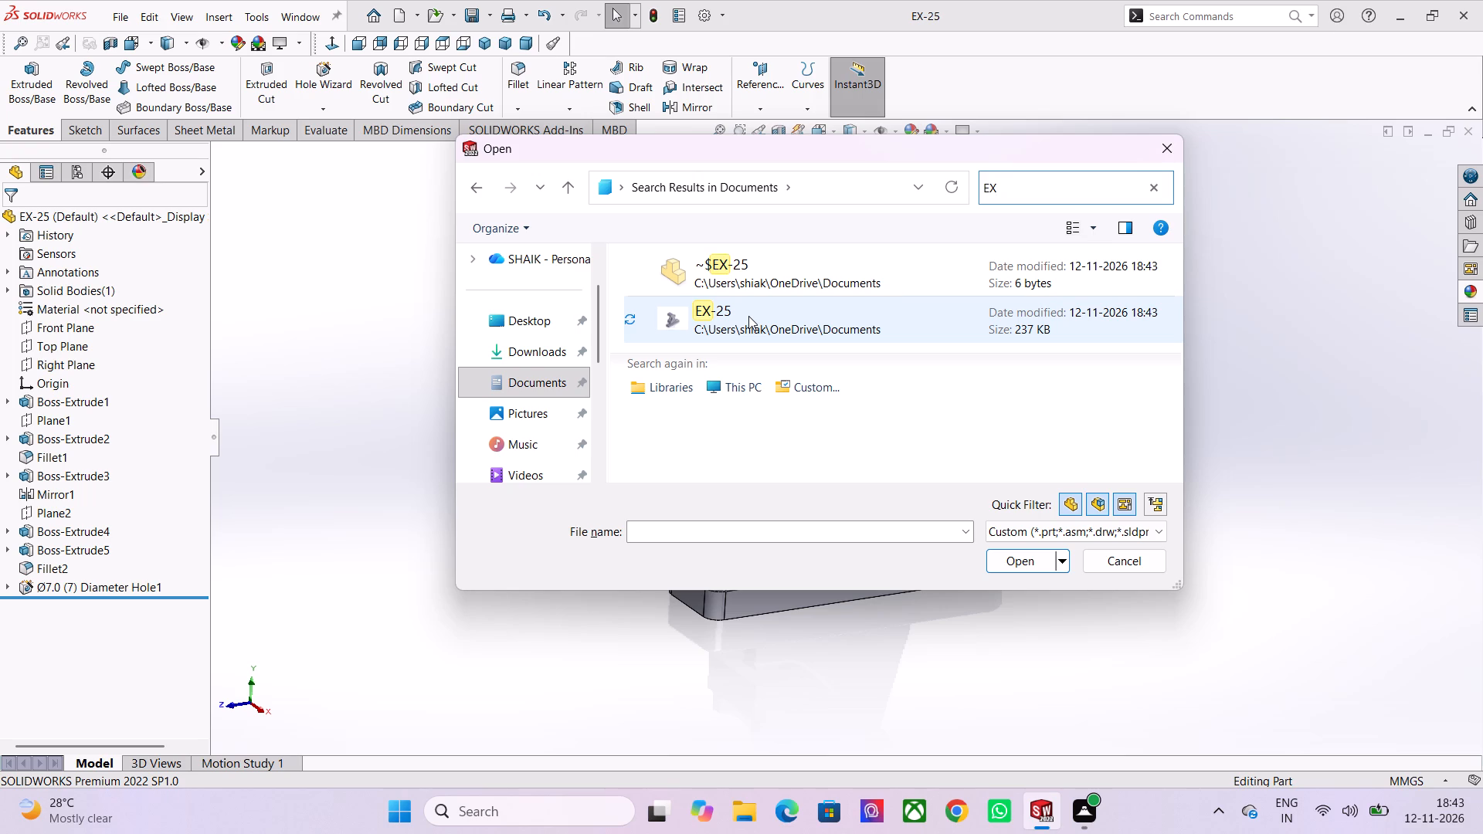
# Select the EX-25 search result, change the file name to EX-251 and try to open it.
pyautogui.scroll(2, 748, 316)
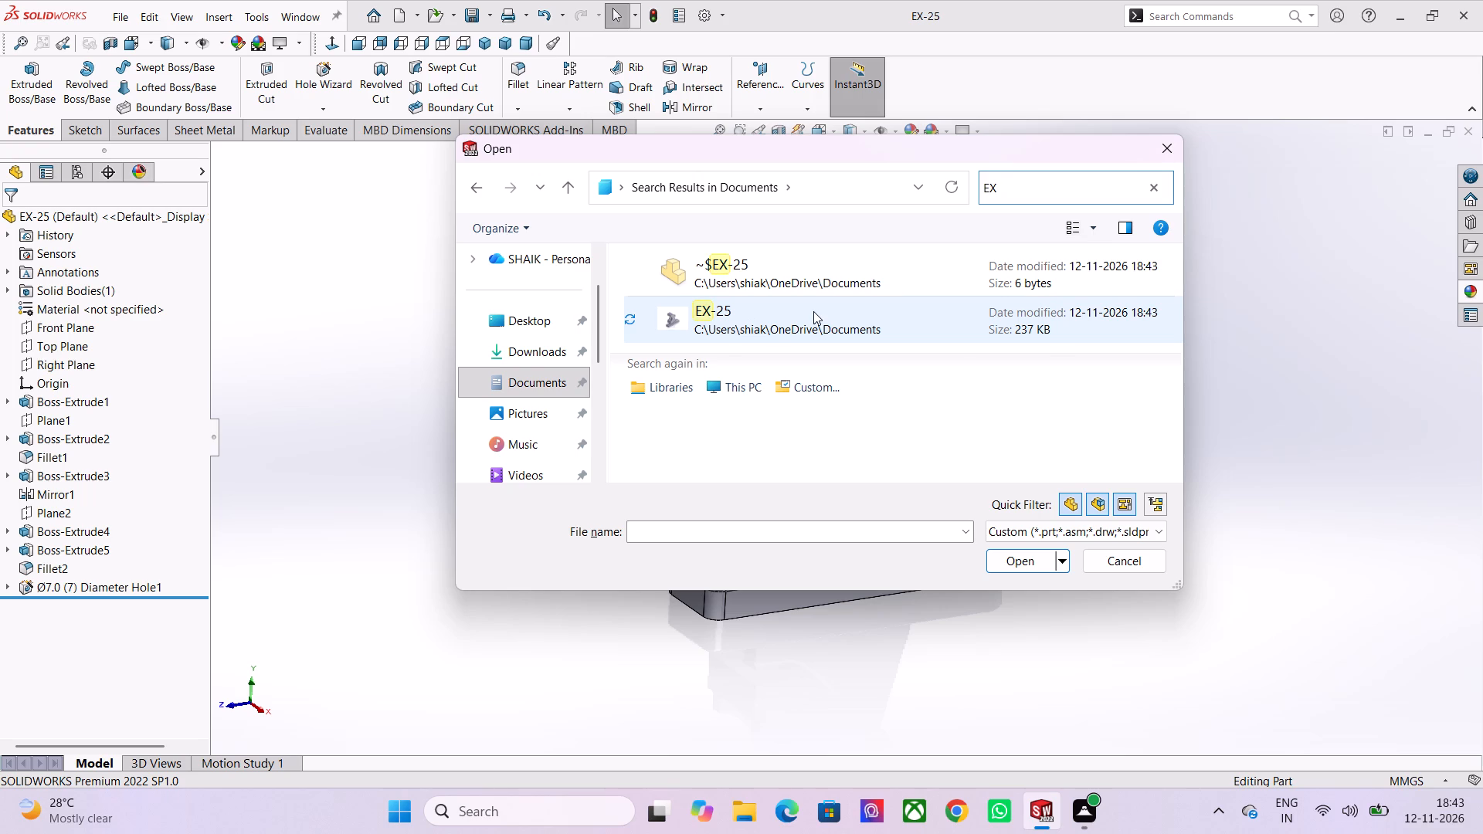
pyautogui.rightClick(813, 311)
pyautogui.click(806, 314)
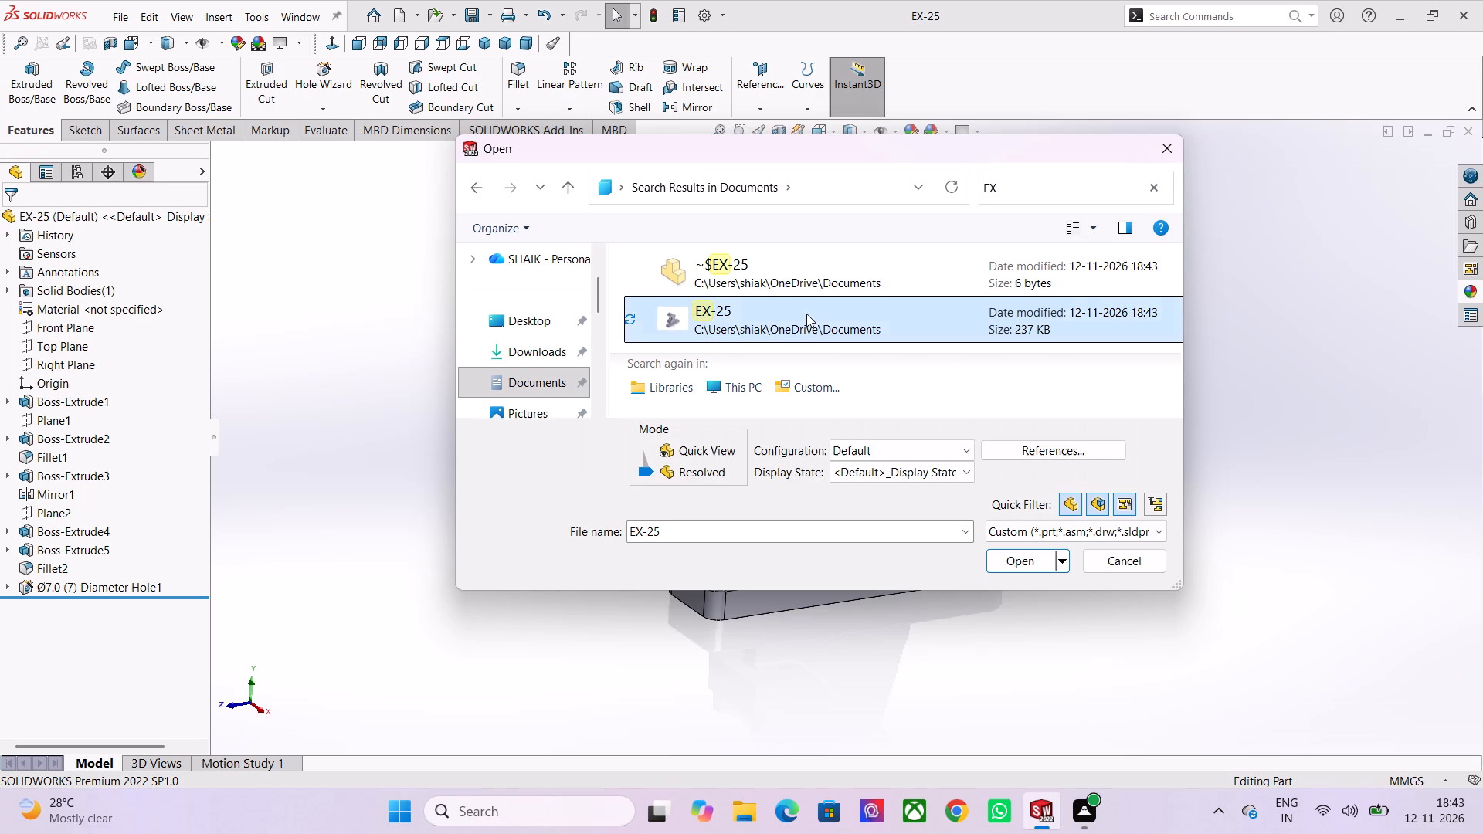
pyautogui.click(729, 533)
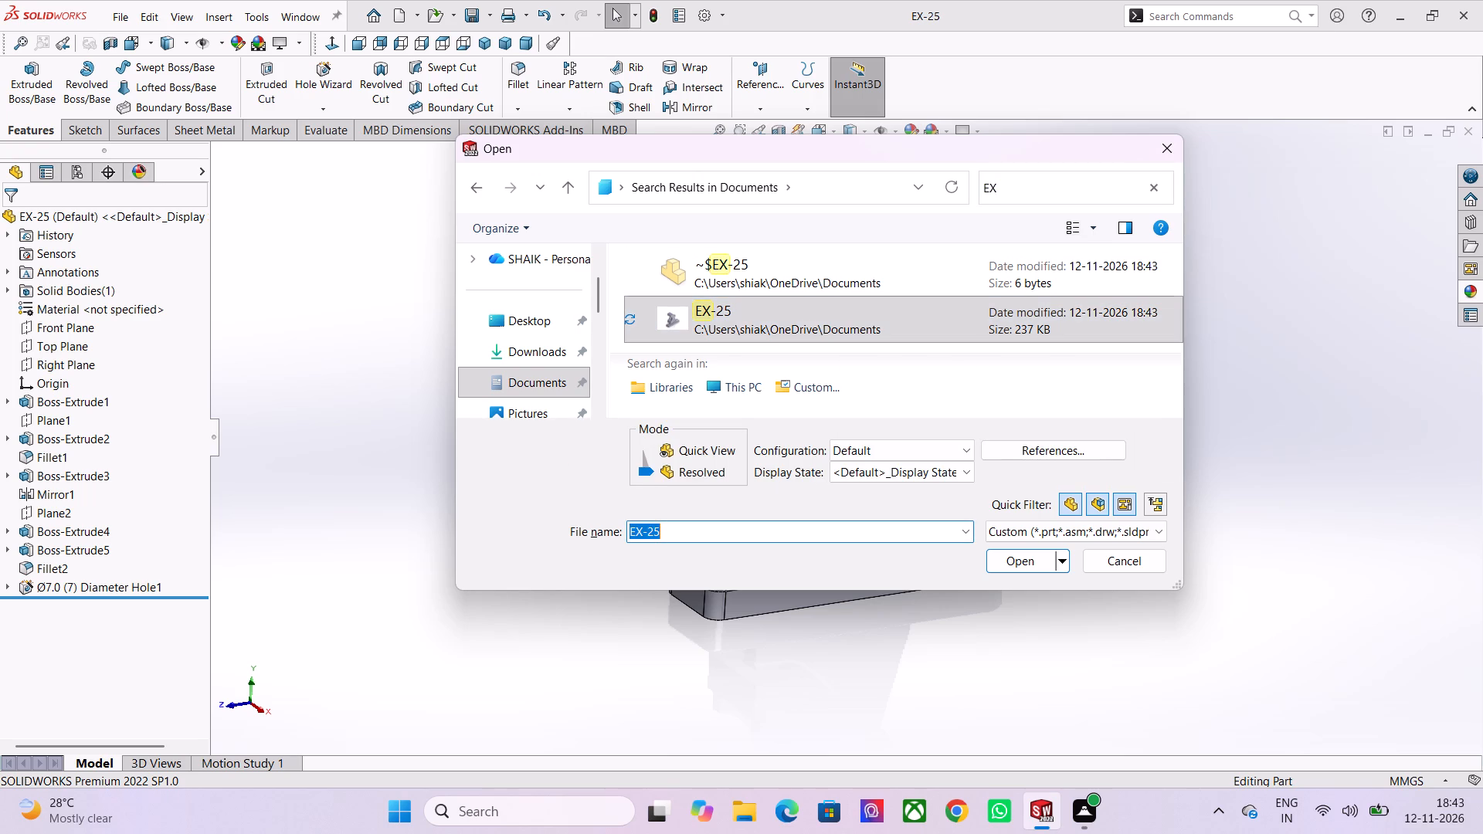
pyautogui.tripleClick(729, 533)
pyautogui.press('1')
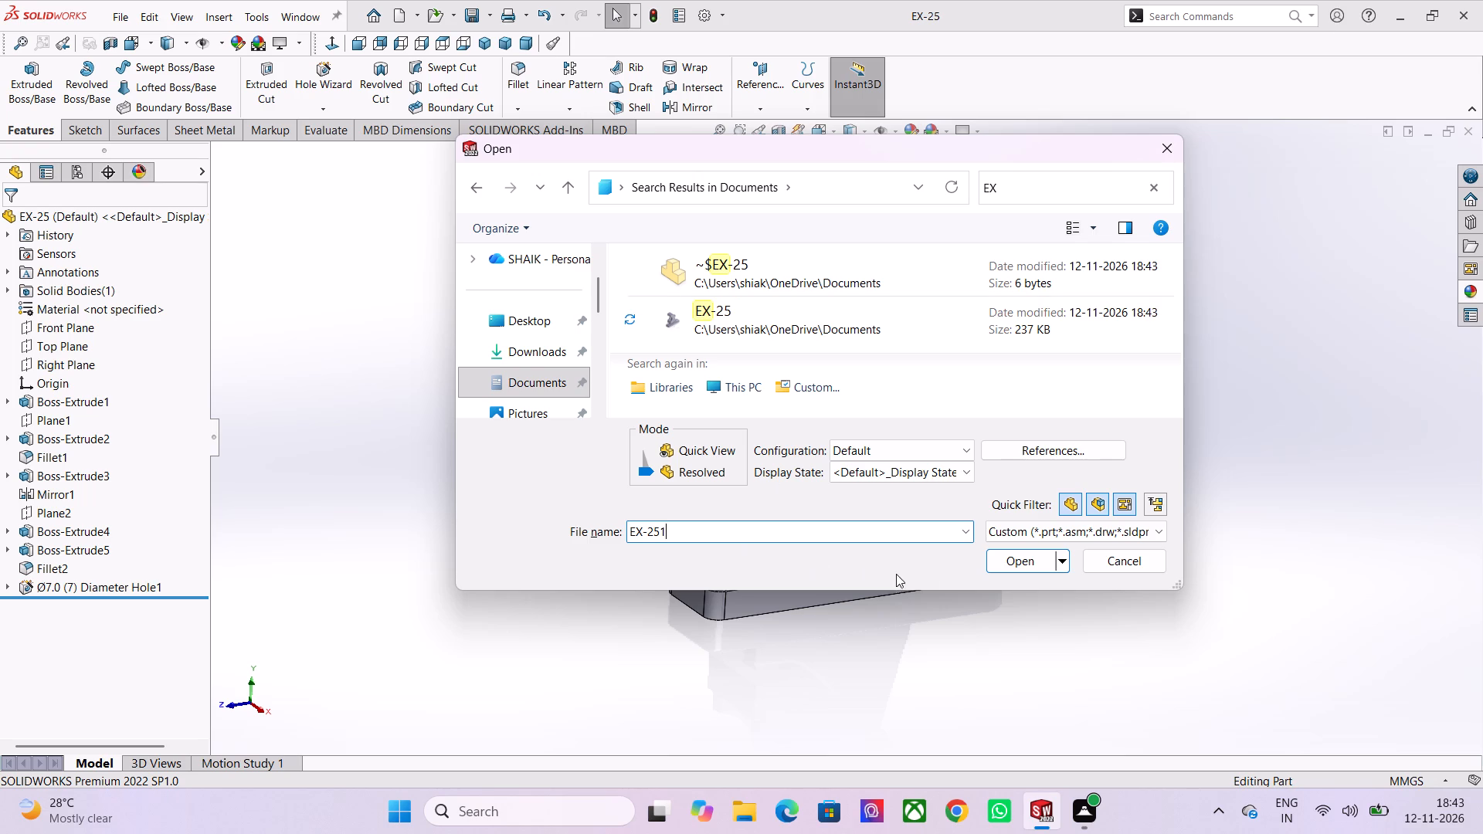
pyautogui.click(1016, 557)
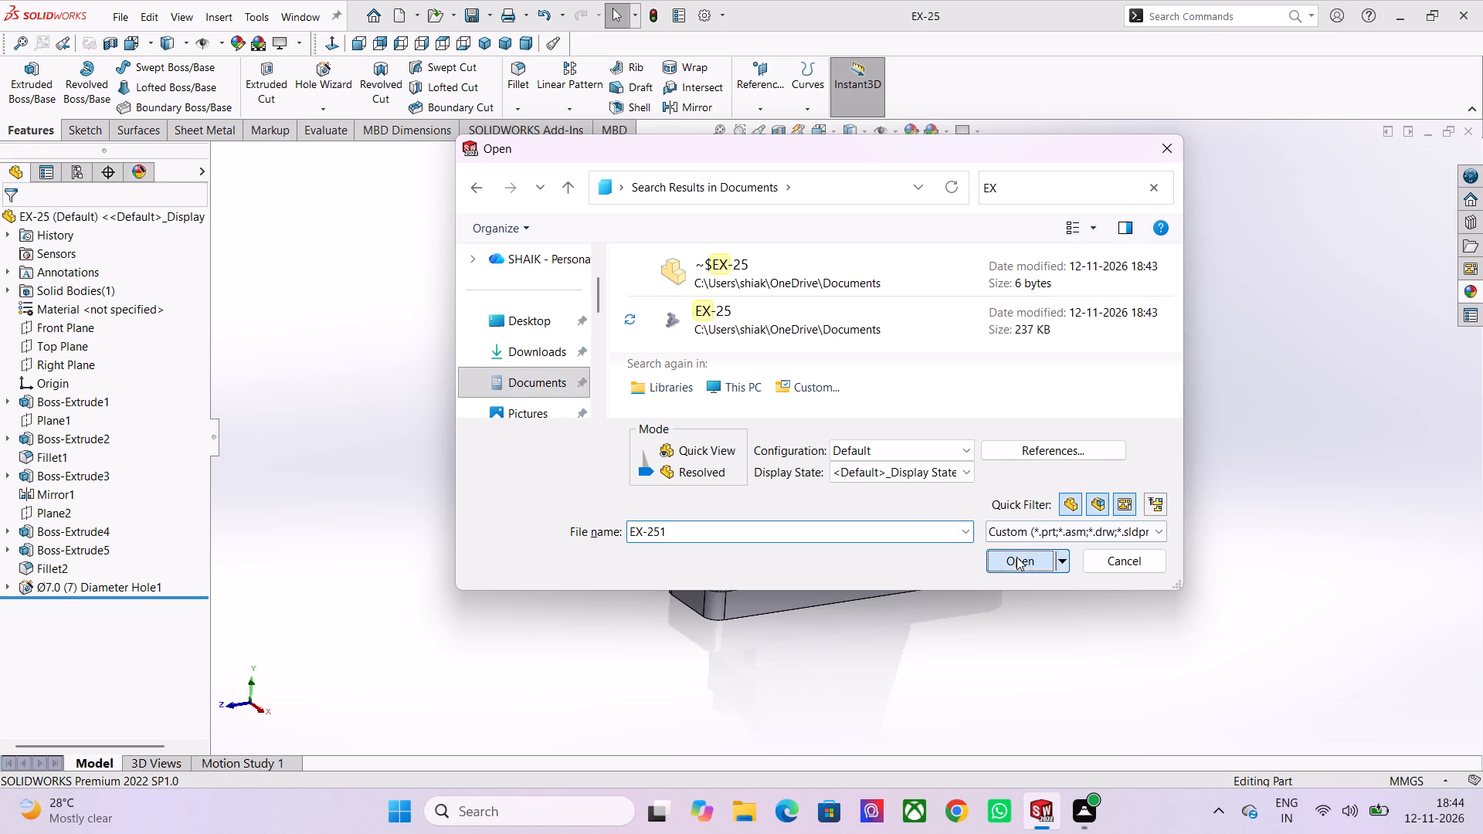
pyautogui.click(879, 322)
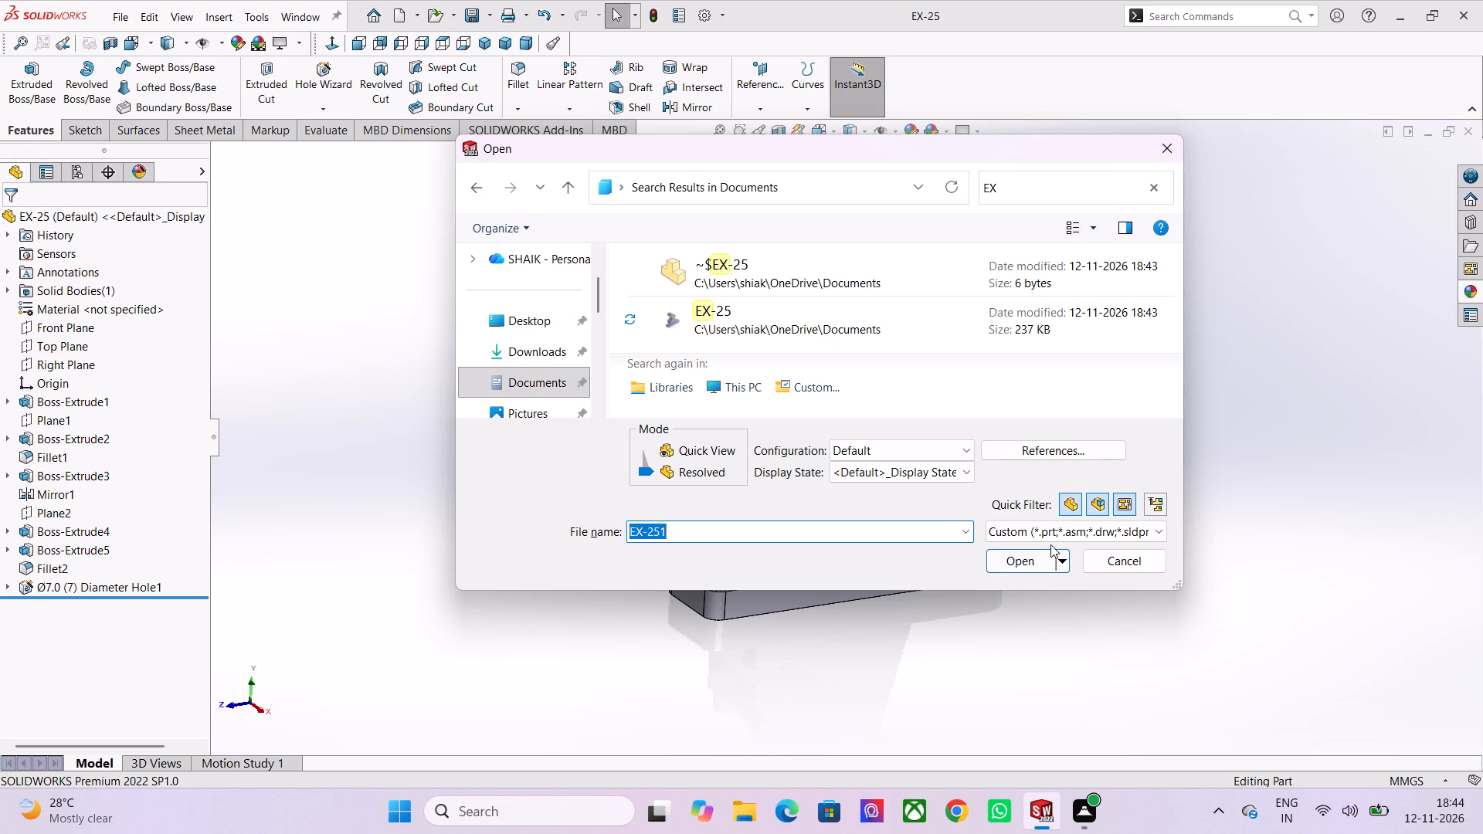
# Browse the Documents folder and open the EX-25 part from there.
pyautogui.click(530, 385)
pyautogui.scroll(-2, 530, 385)
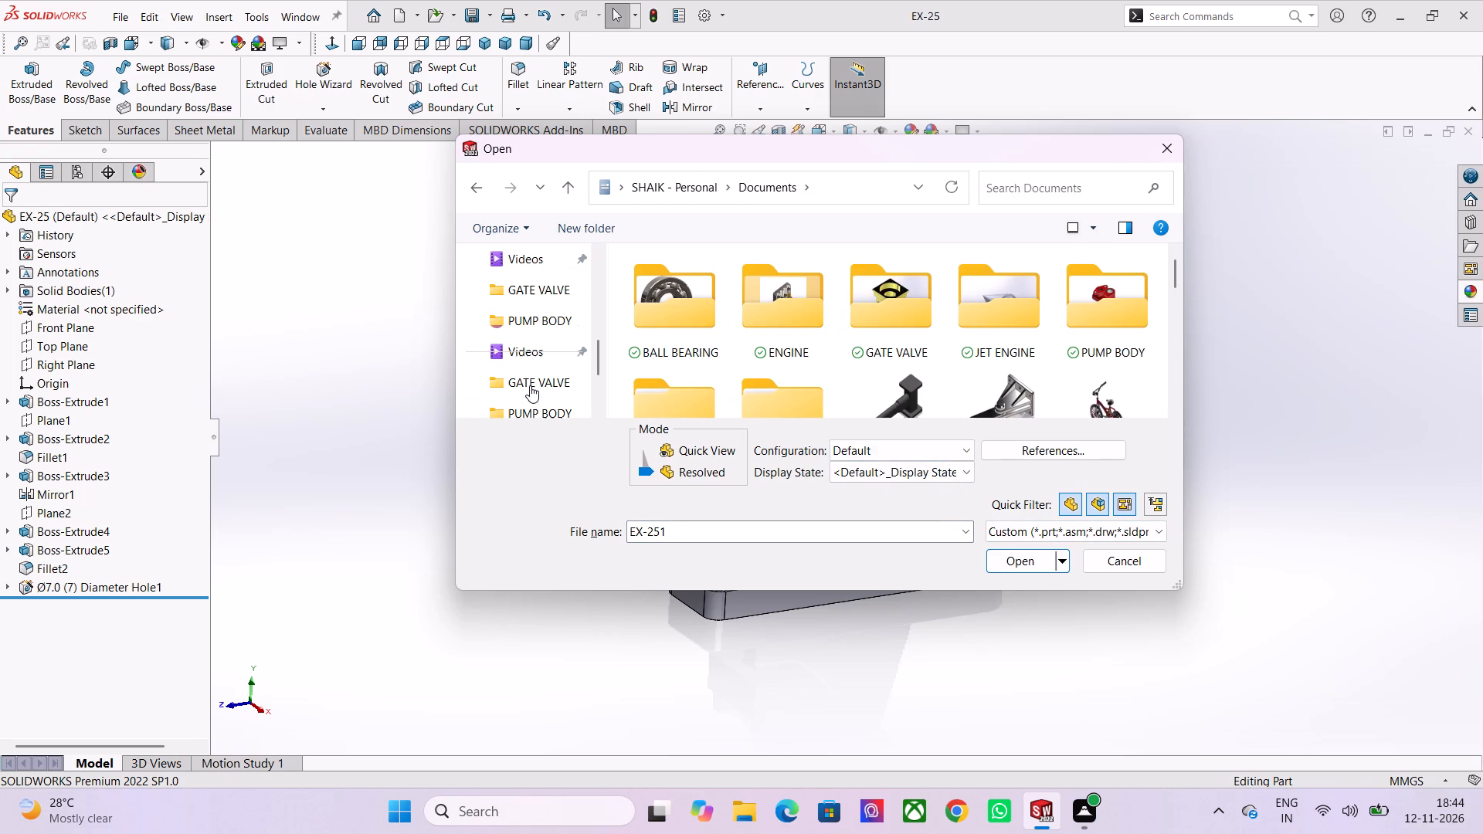
pyautogui.scroll(-2, 741, 371)
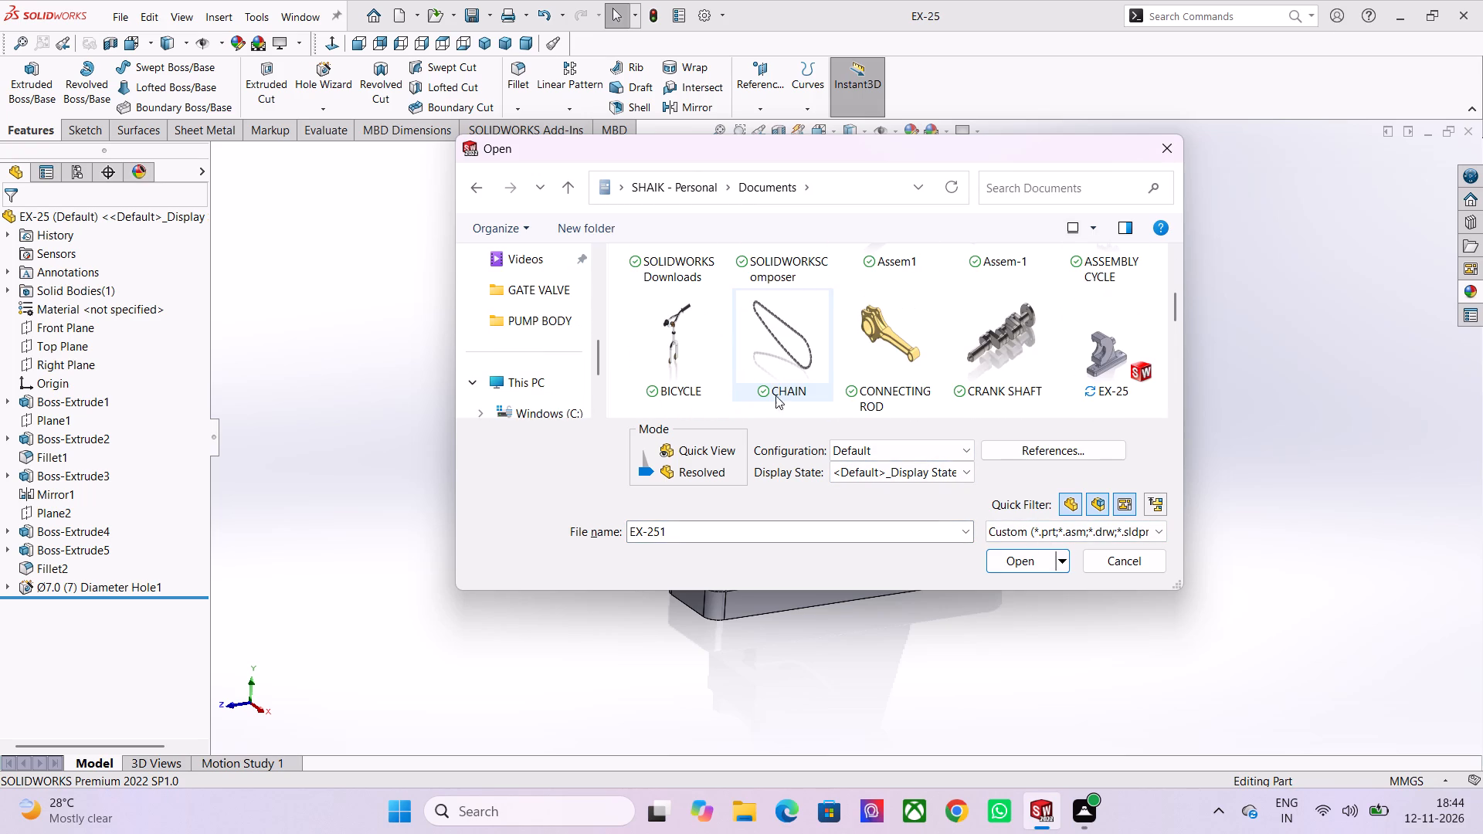
pyautogui.scroll(-1, 840, 423)
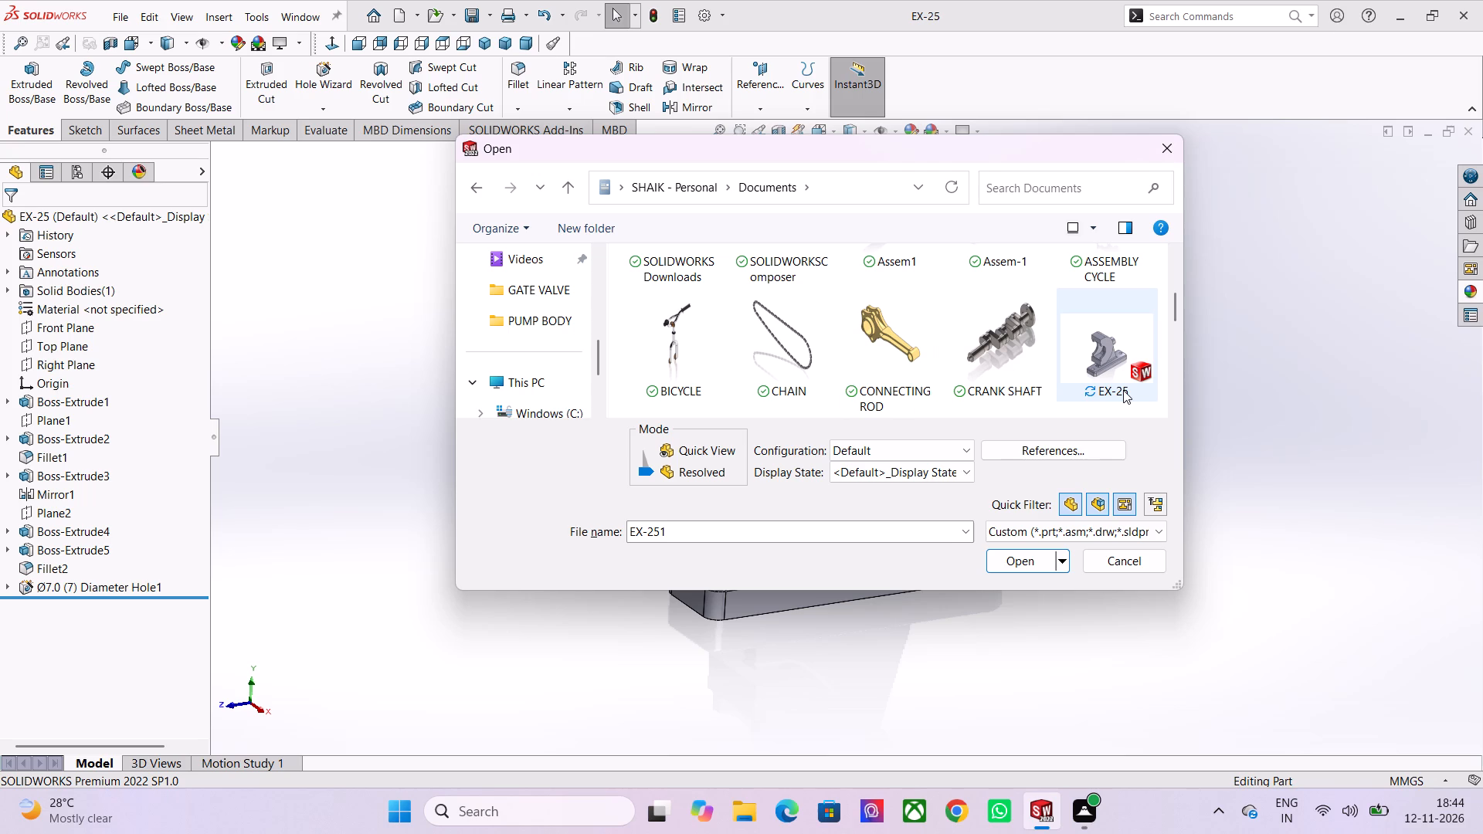
pyautogui.click(1123, 390)
pyautogui.doubleClick(1123, 390)
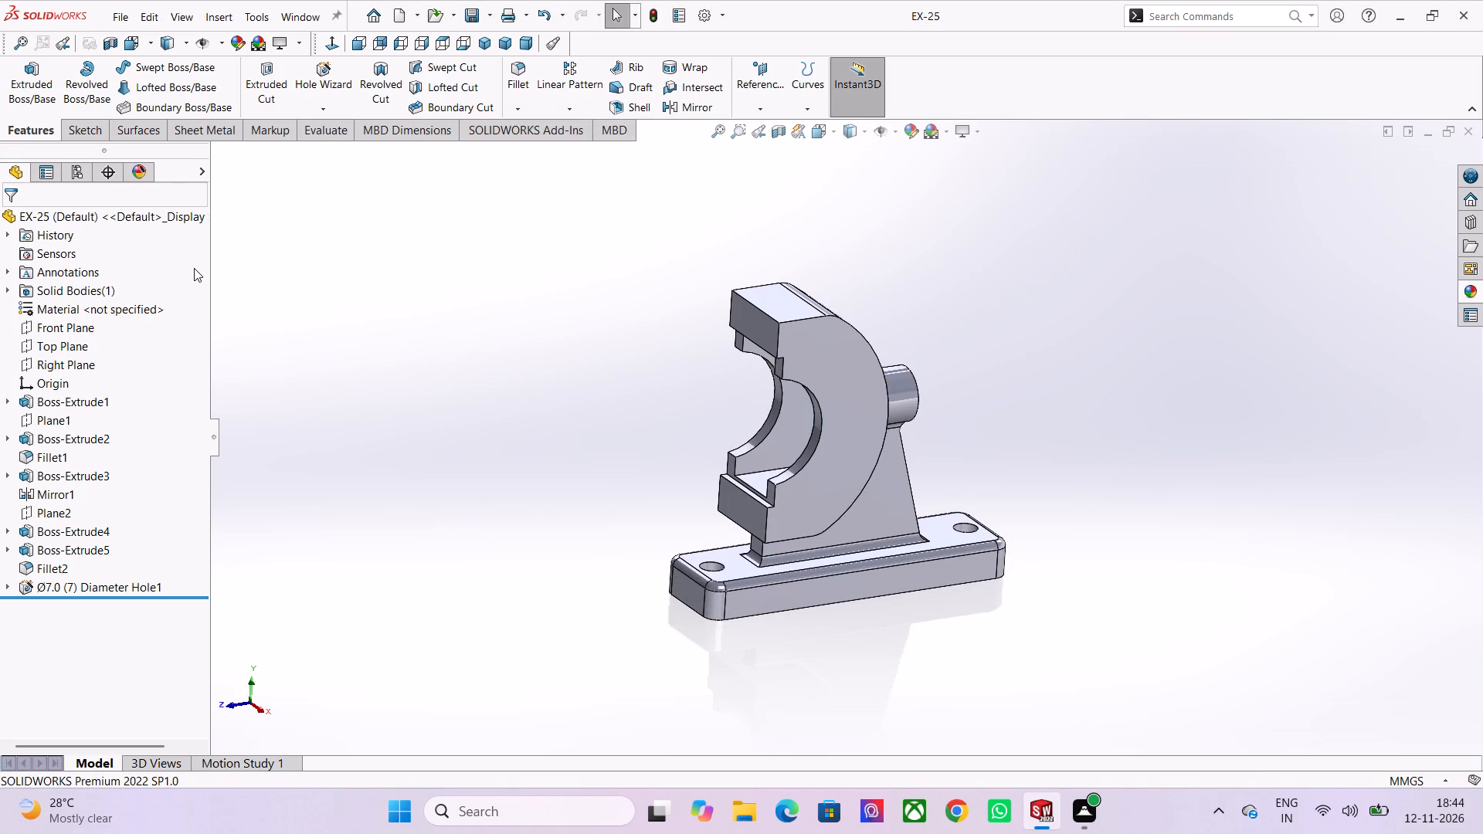
# Save the EX-25 part once more.
pyautogui.hotkey('ctrl', 's')
# Switch to File Explorer and check the file options available for EX-25 among the recent files.
pyautogui.click(734, 808)
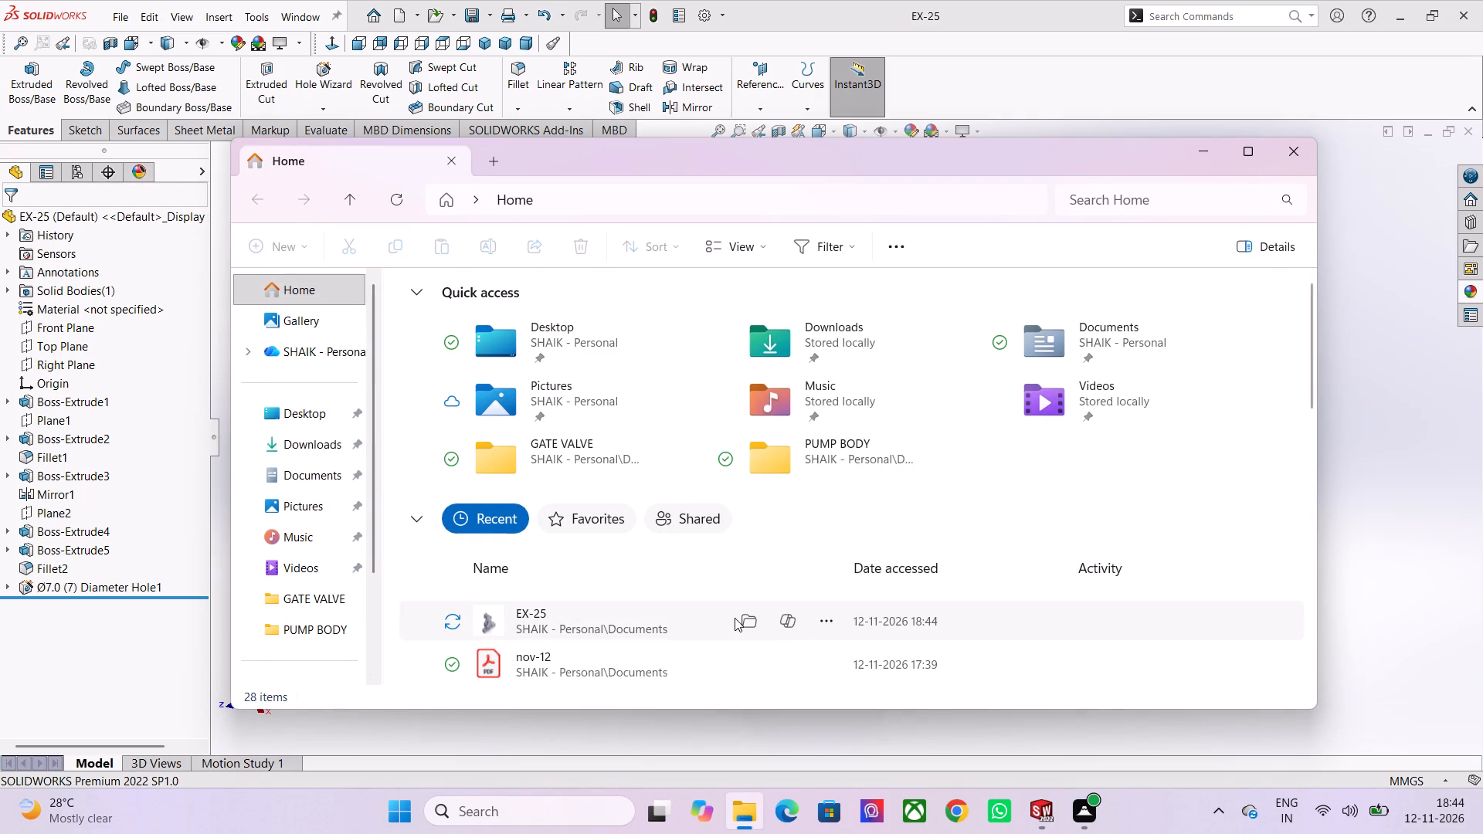
pyautogui.click(821, 620)
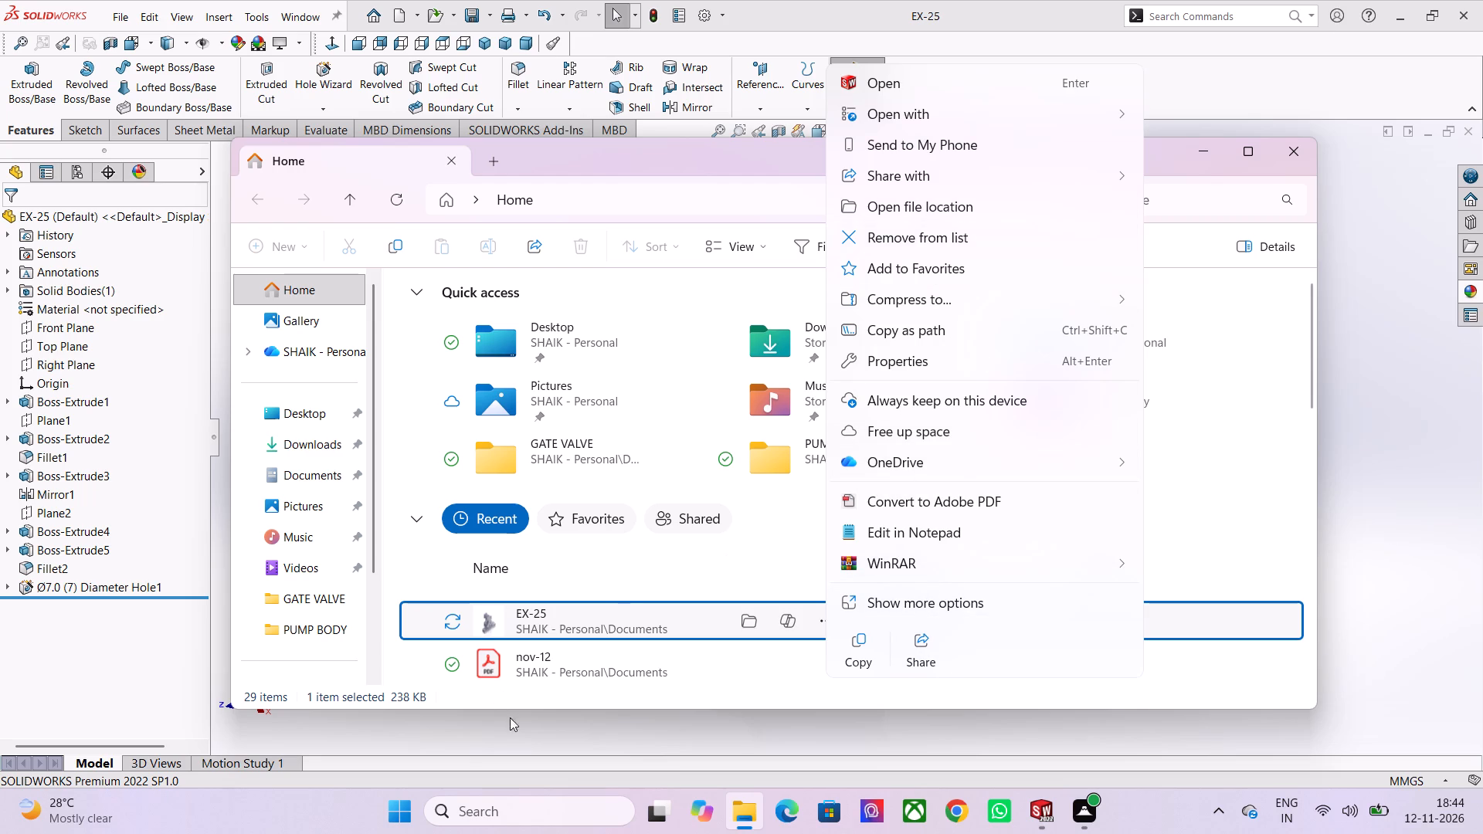
pyautogui.click(1257, 455)
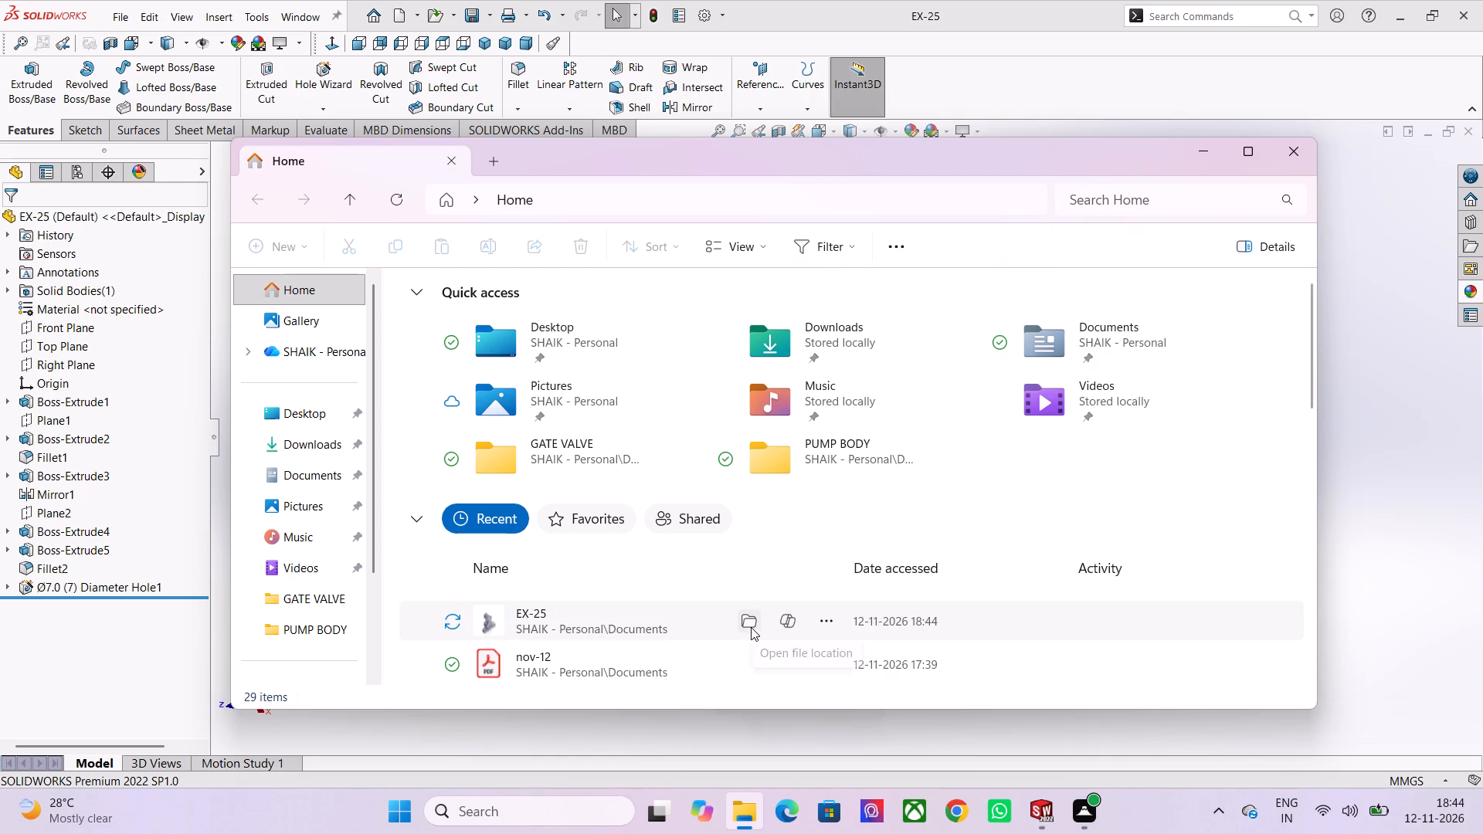
pyautogui.click(456, 617)
pyautogui.rightClick(621, 614)
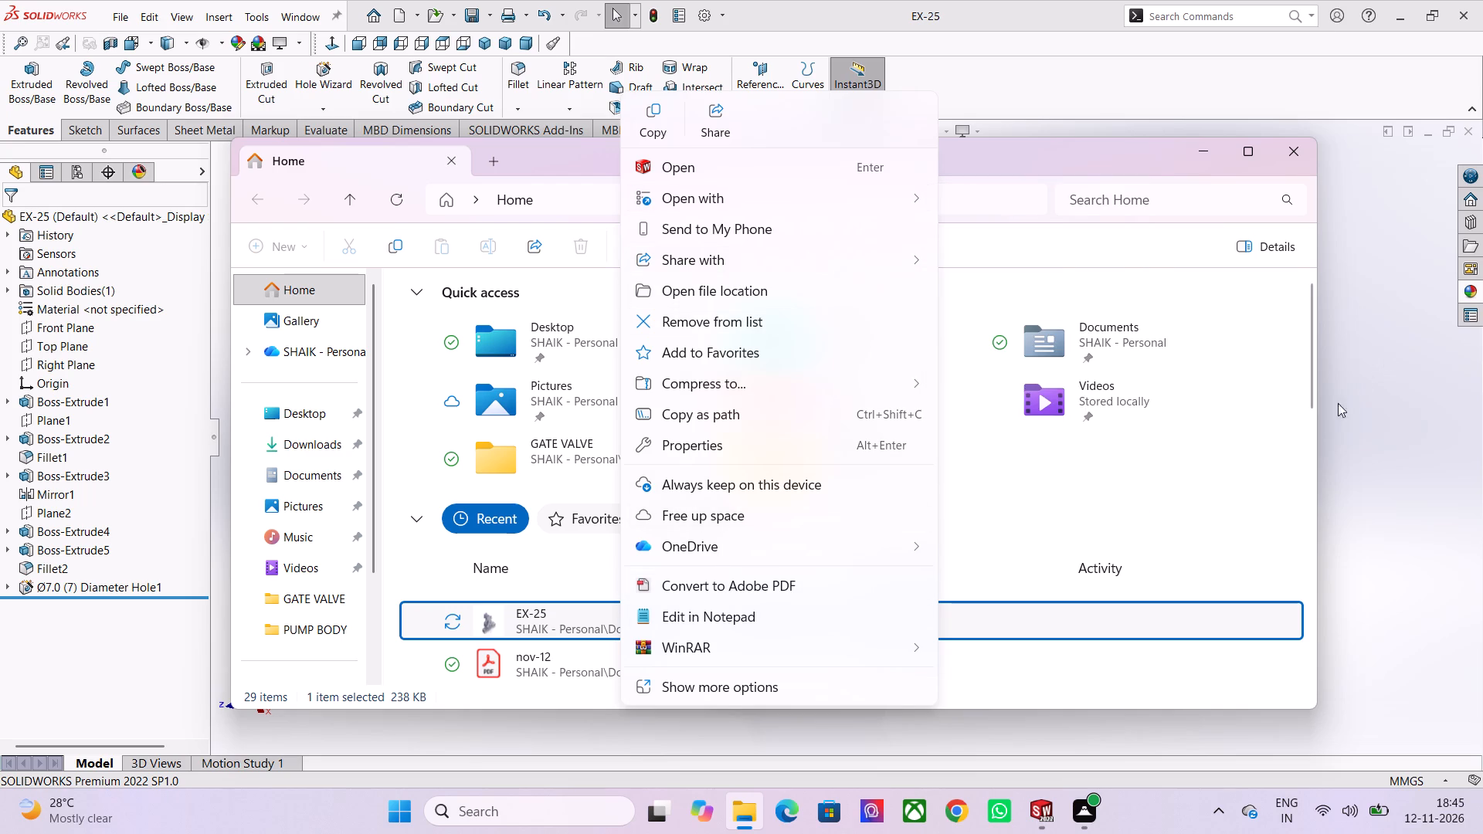
pyautogui.click(1246, 438)
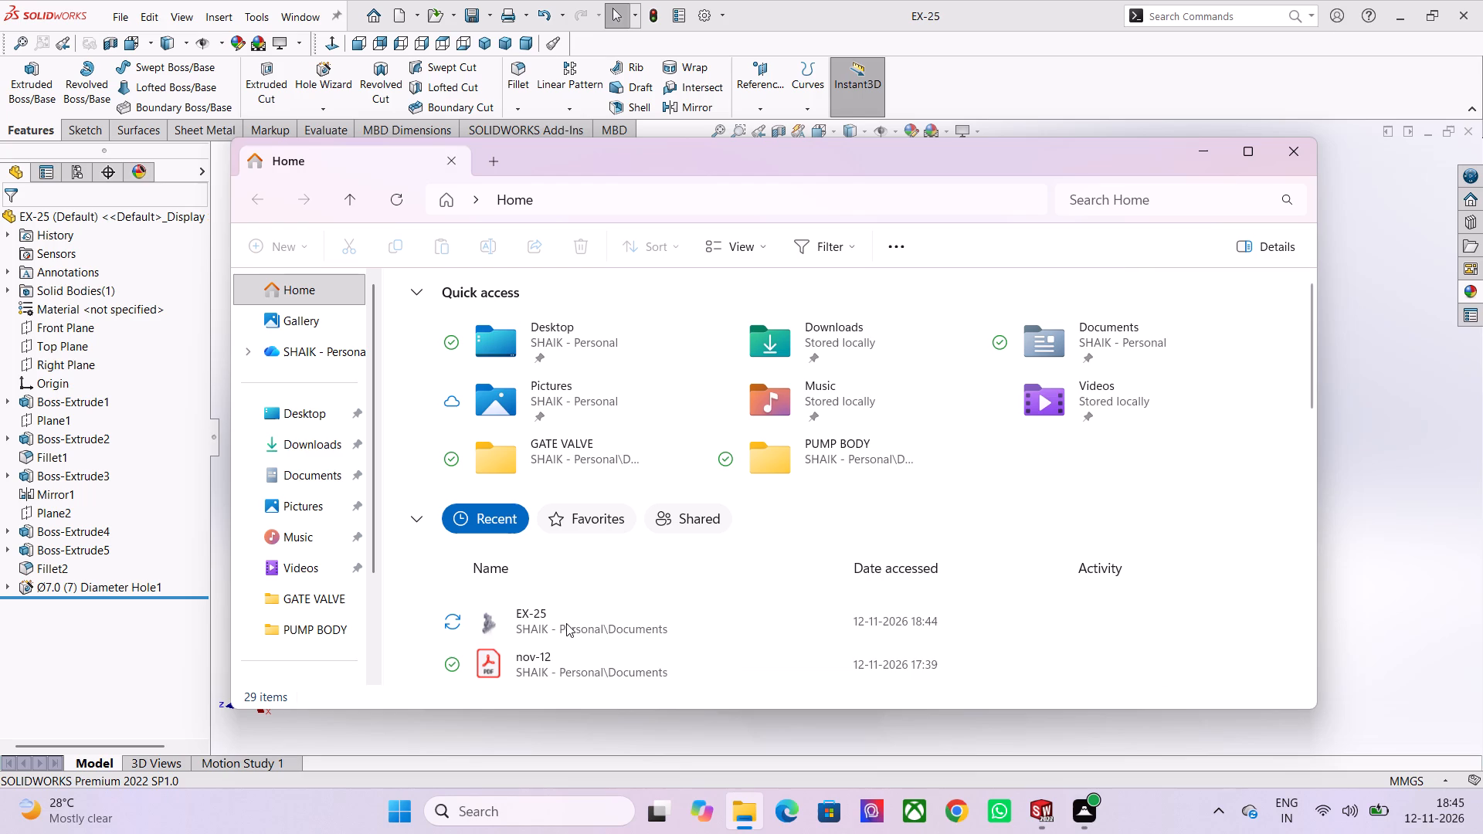
# Look through the Documents folder for the EX-25 part file.
pyautogui.click(304, 476)
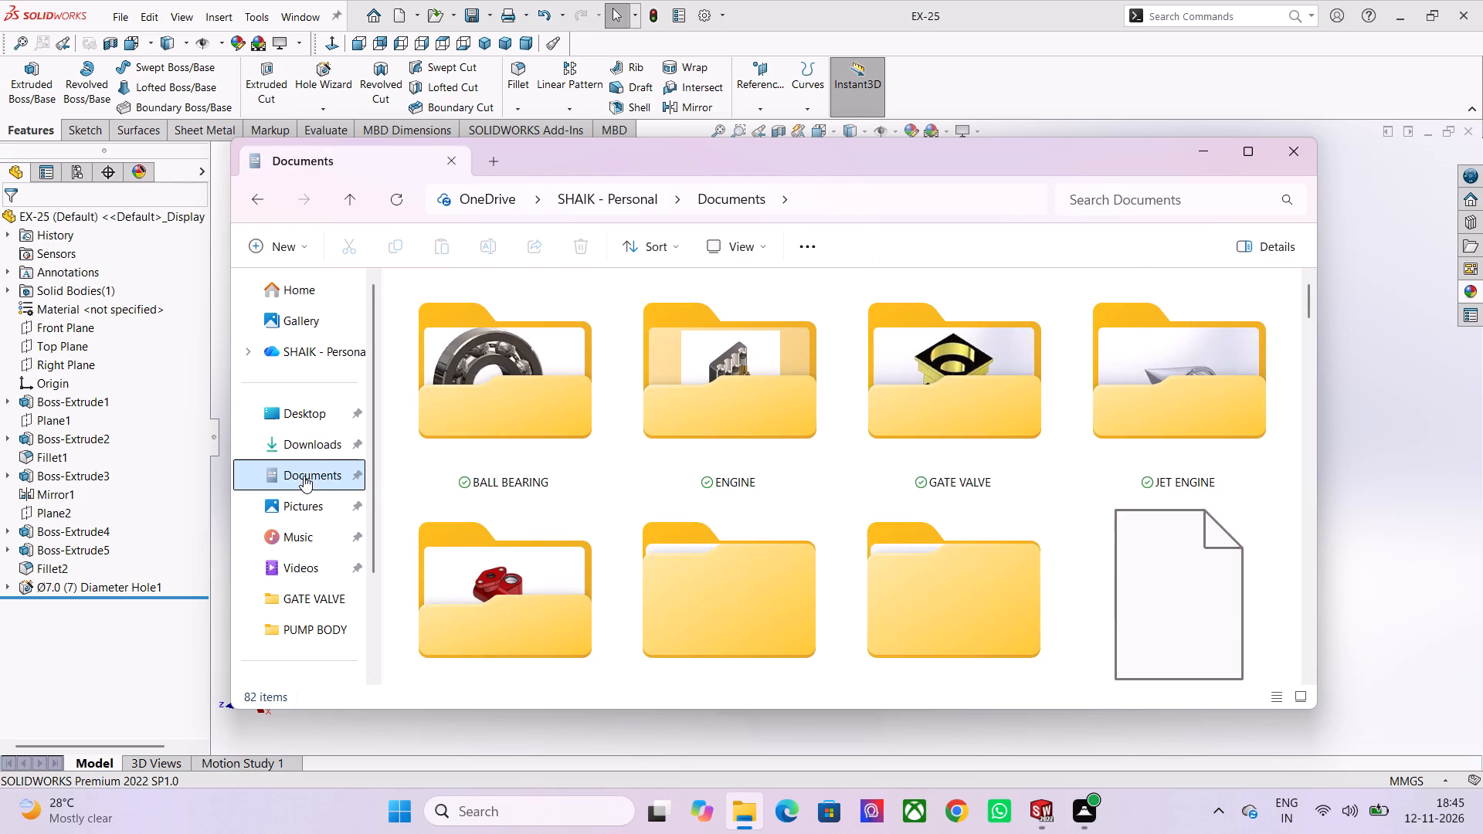
pyautogui.scroll(-15, 1124, 508)
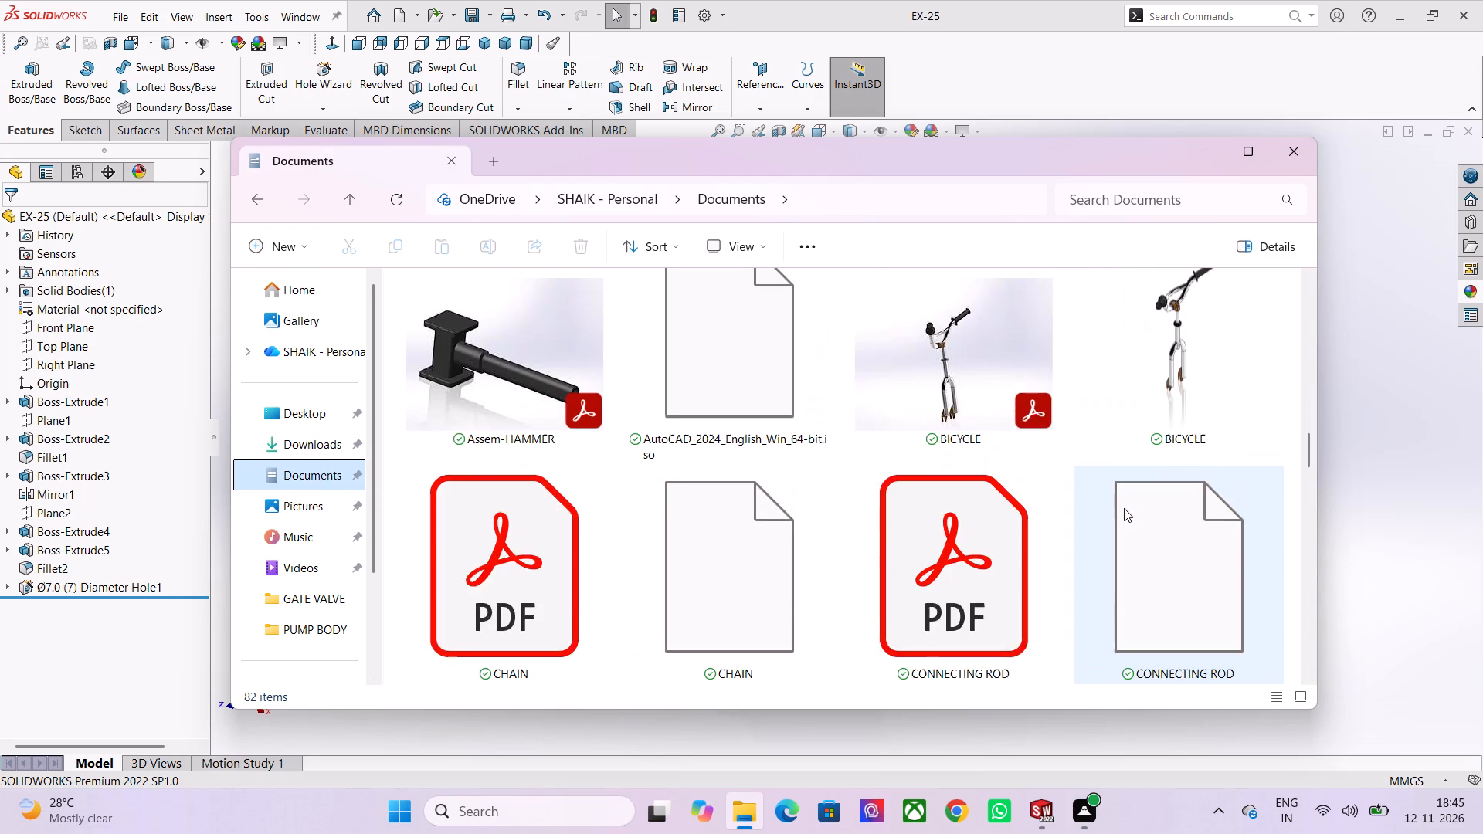
pyautogui.scroll(-17, 1124, 508)
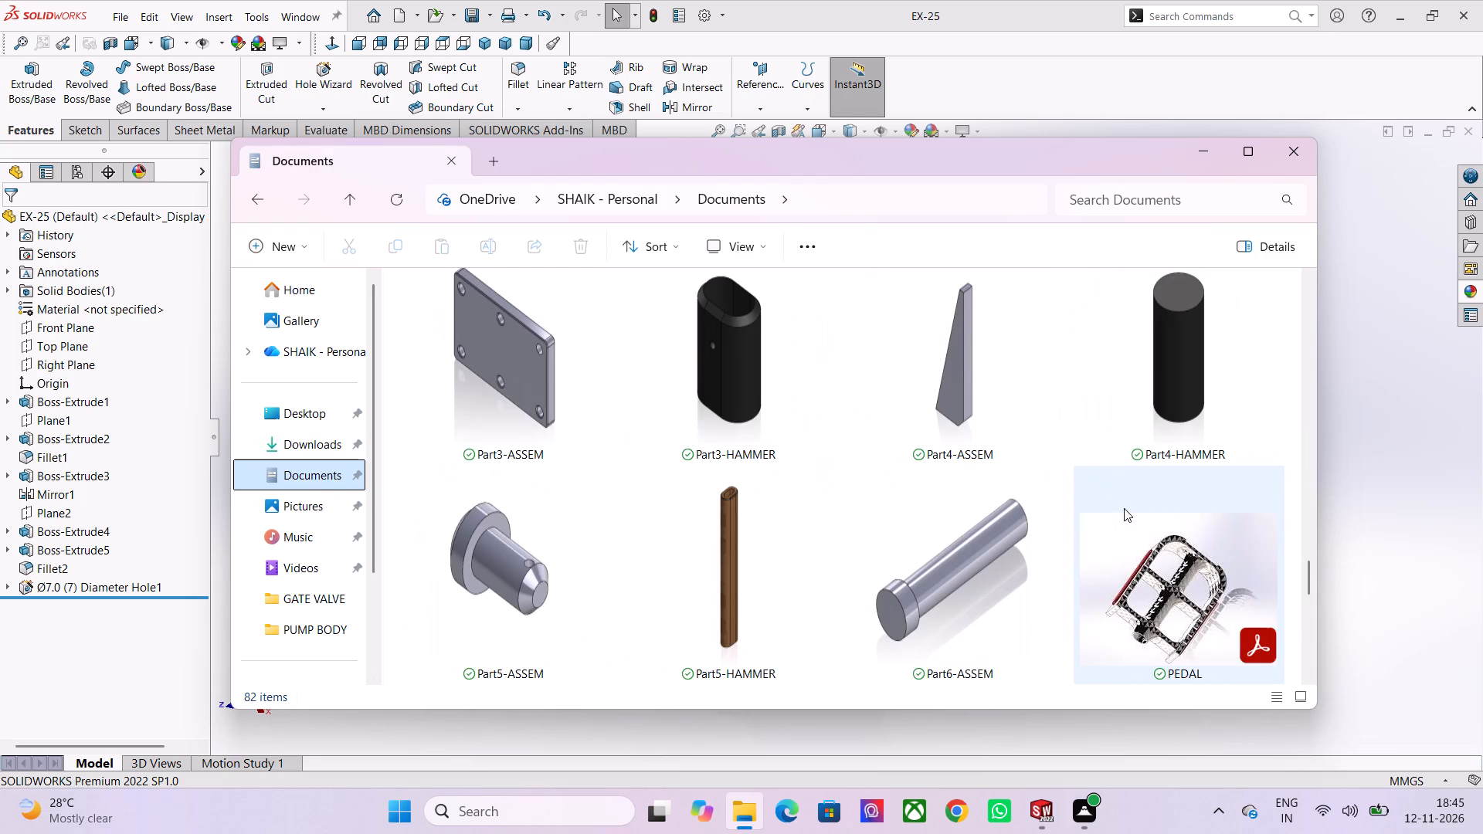
pyautogui.scroll(-10, 1124, 508)
pyautogui.scroll(2, 1003, 551)
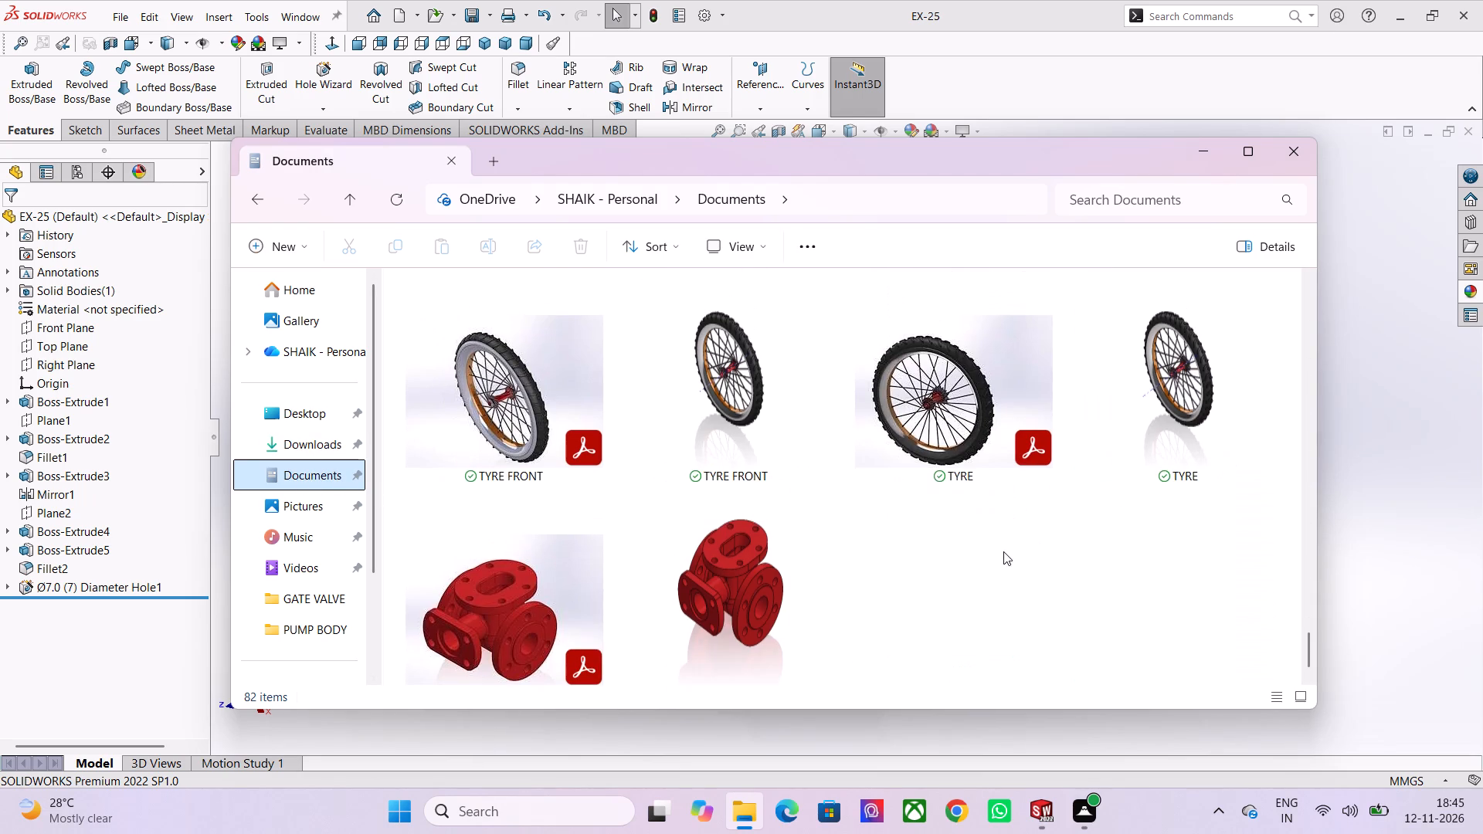
pyautogui.scroll(5, 999, 474)
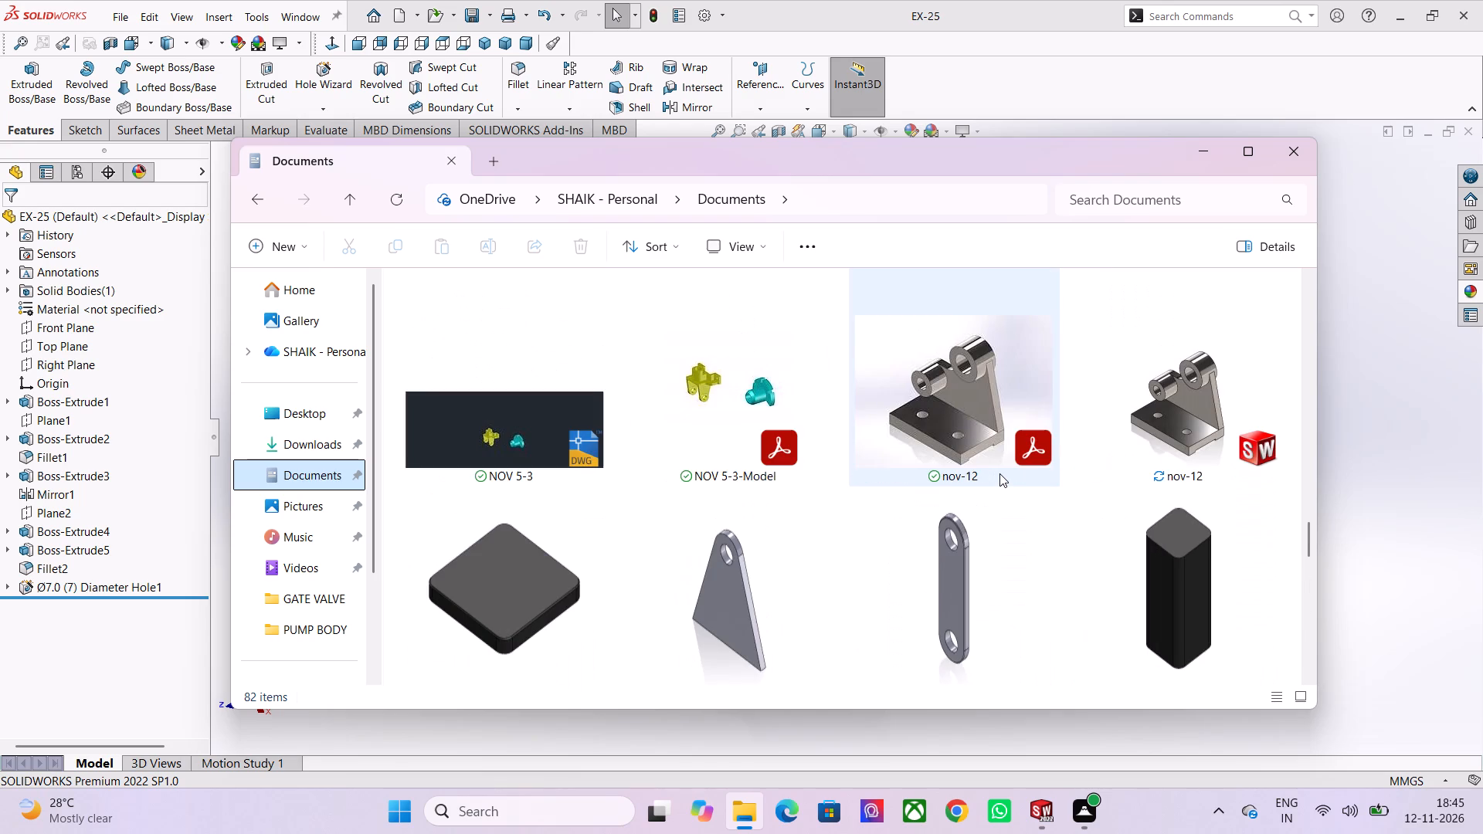
pyautogui.scroll(1, 979, 490)
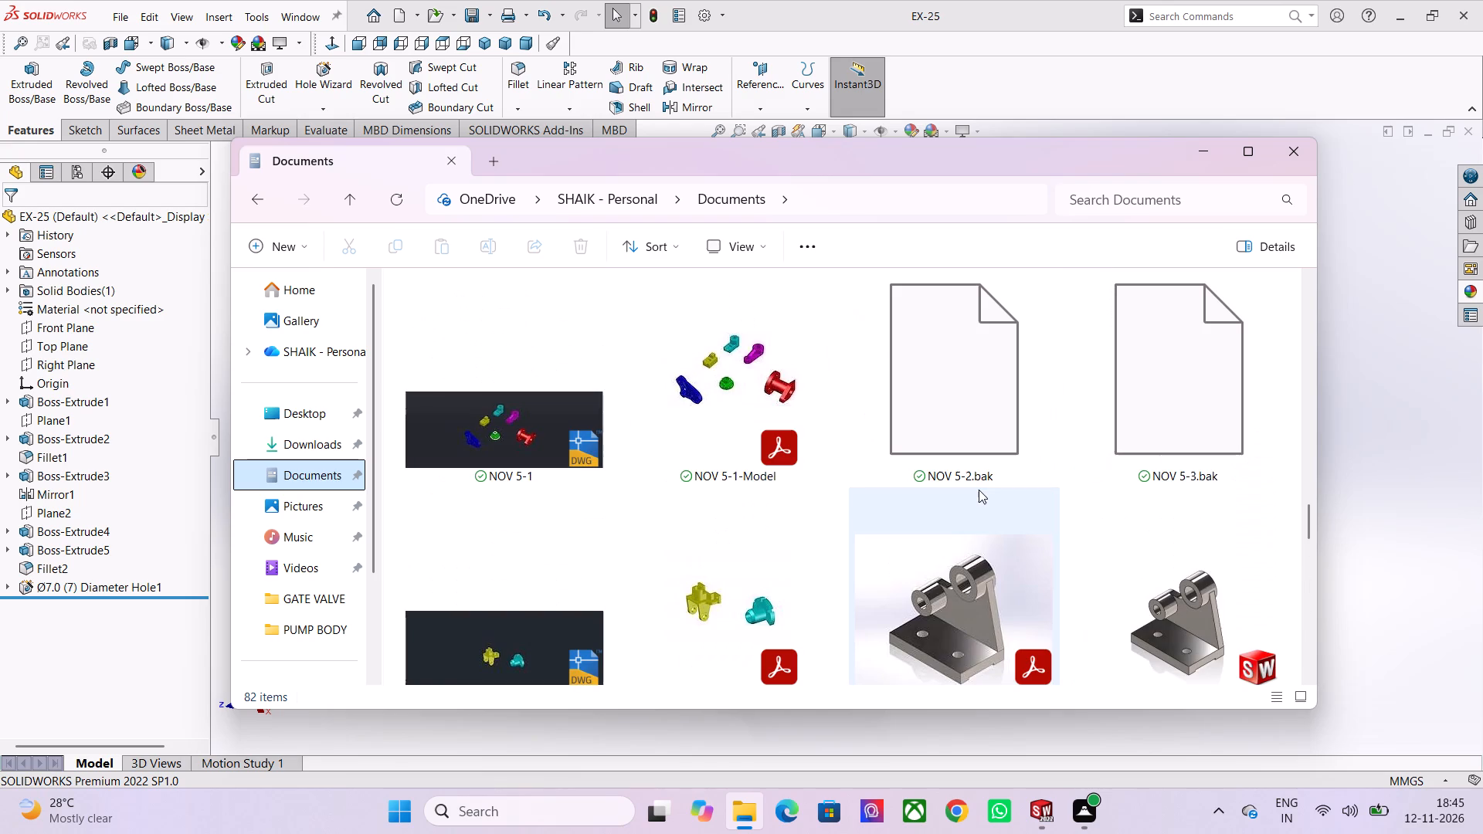
pyautogui.scroll(2, 979, 490)
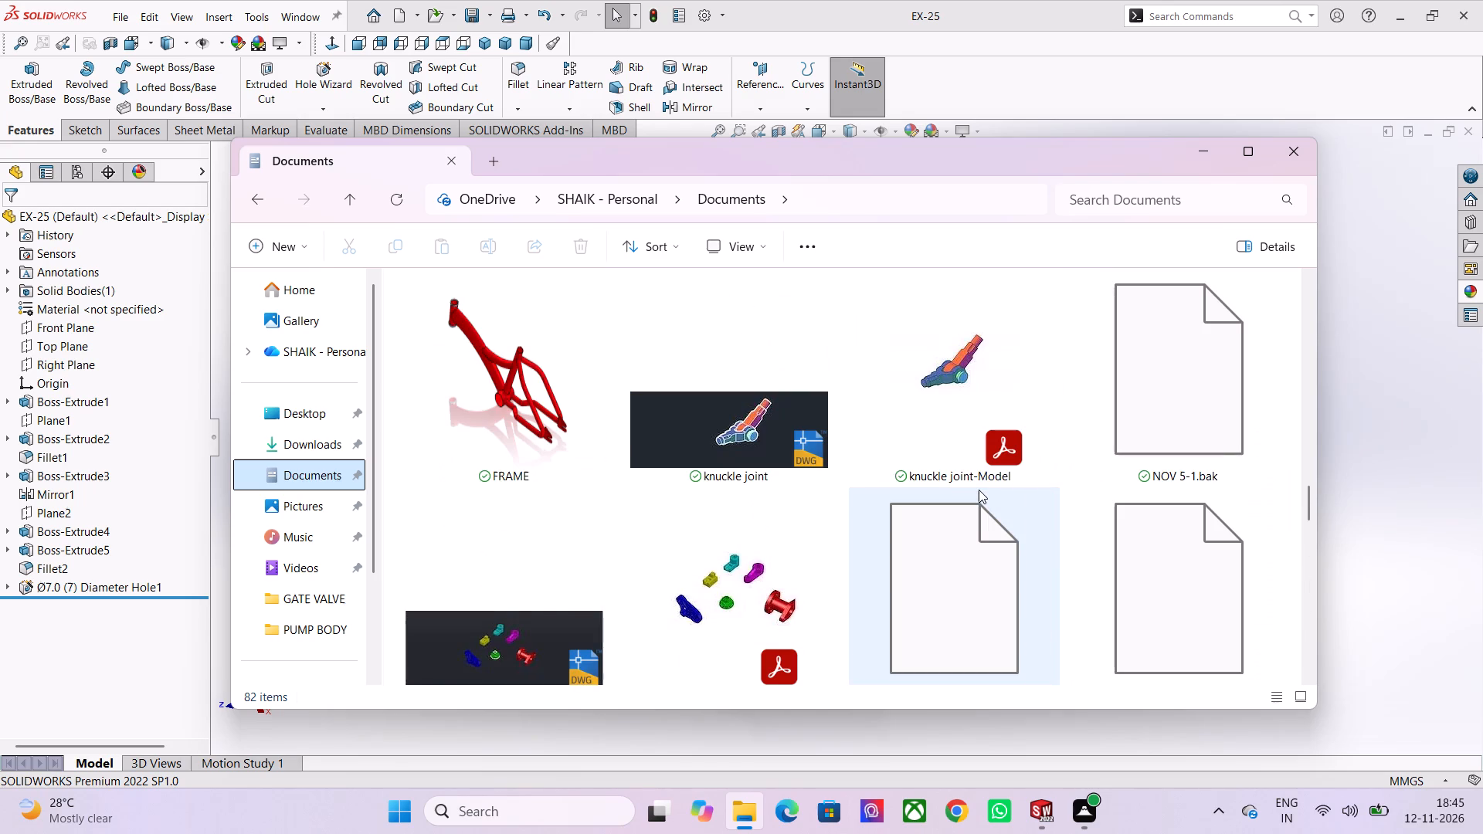
pyautogui.scroll(2, 979, 490)
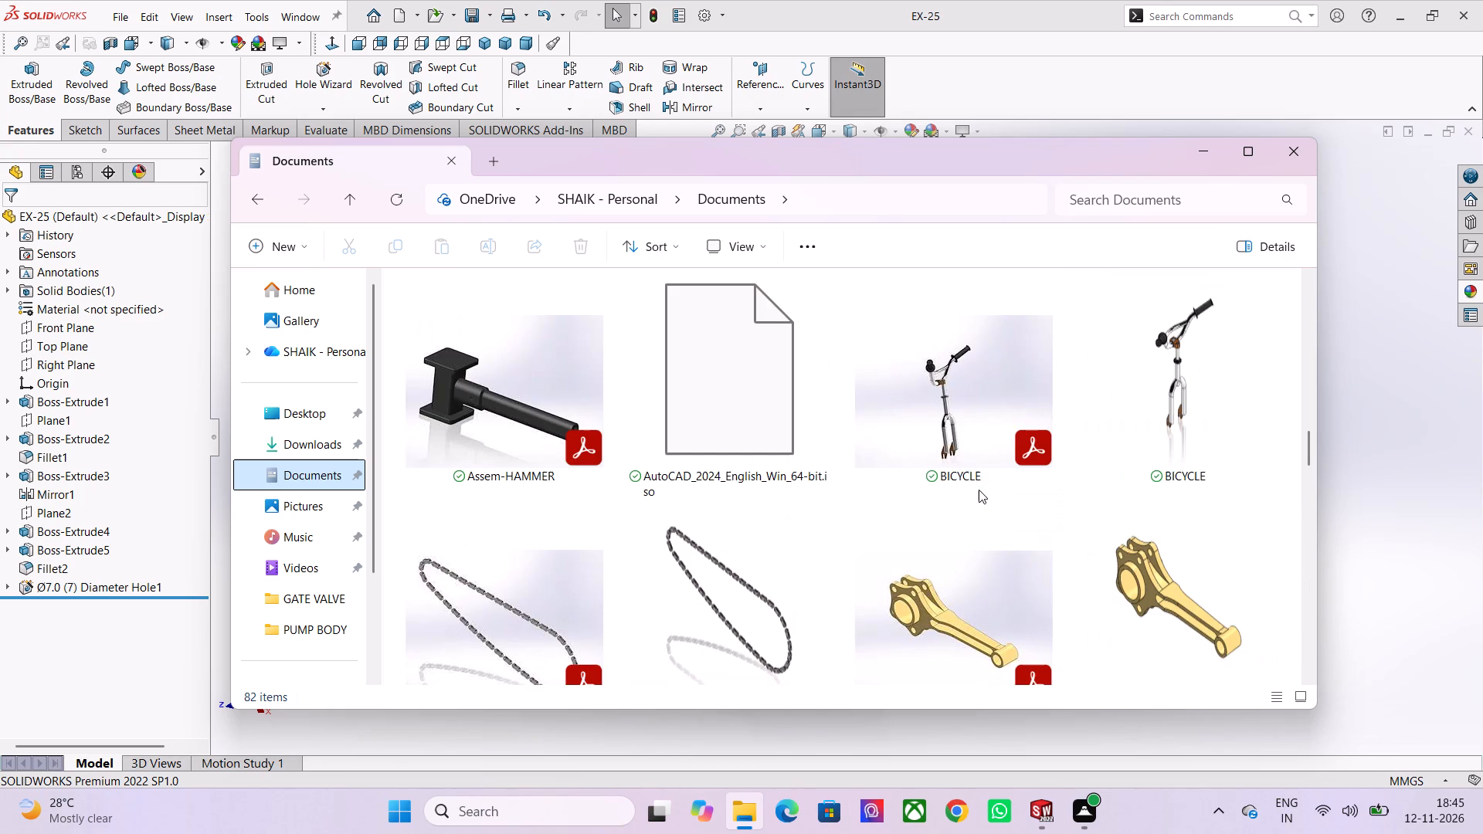
pyautogui.scroll(-2, 979, 490)
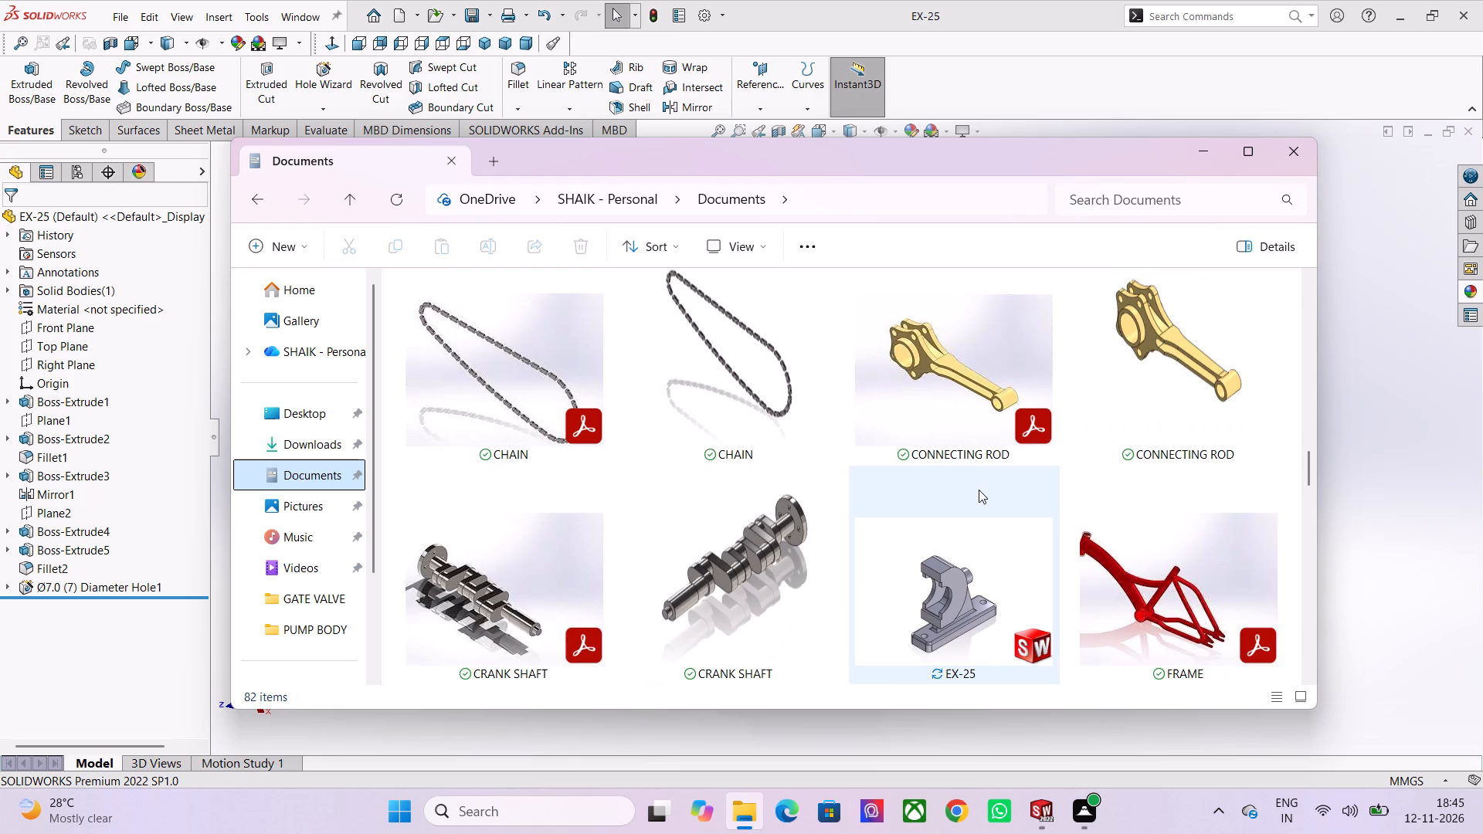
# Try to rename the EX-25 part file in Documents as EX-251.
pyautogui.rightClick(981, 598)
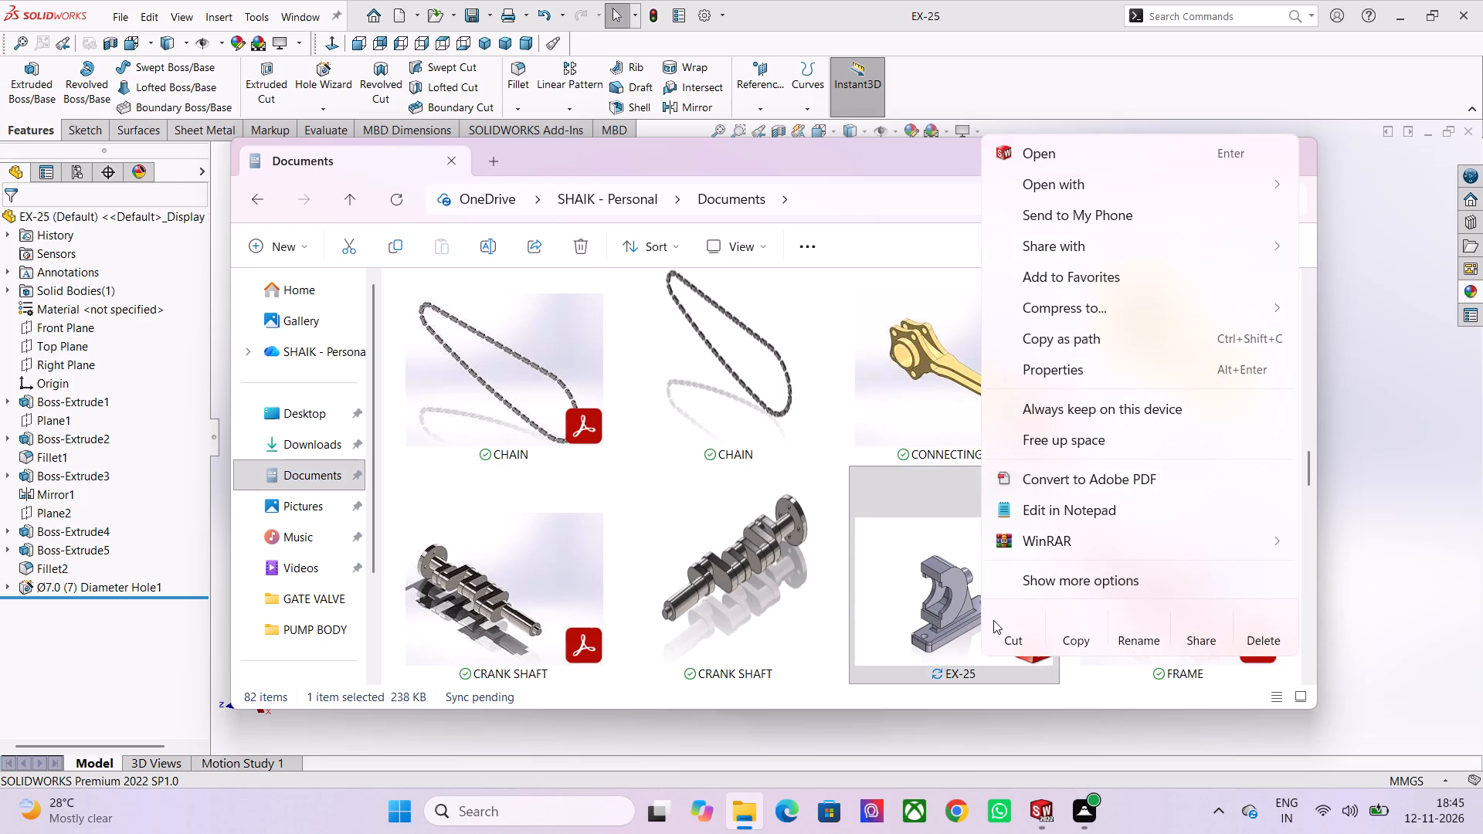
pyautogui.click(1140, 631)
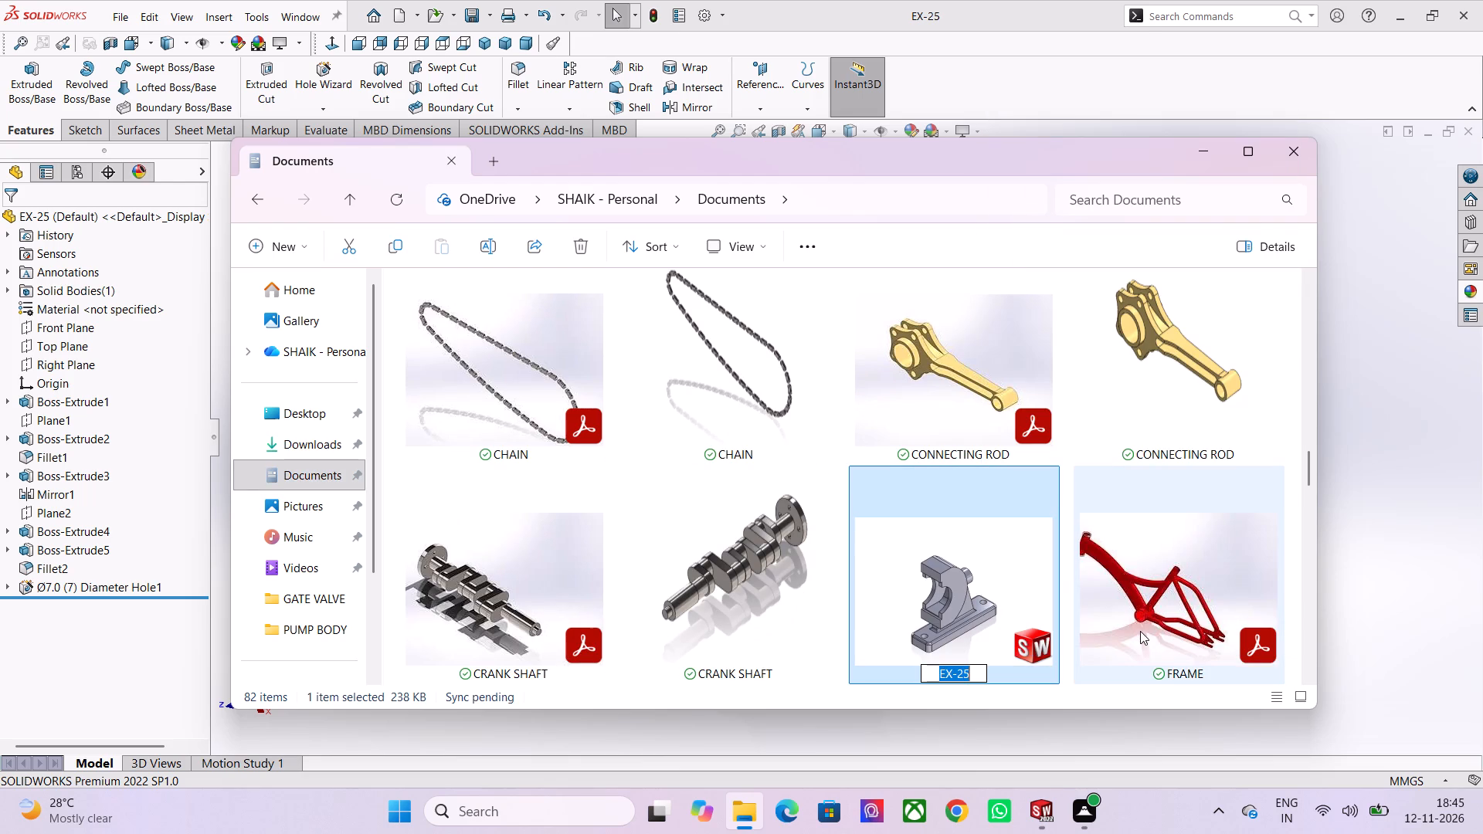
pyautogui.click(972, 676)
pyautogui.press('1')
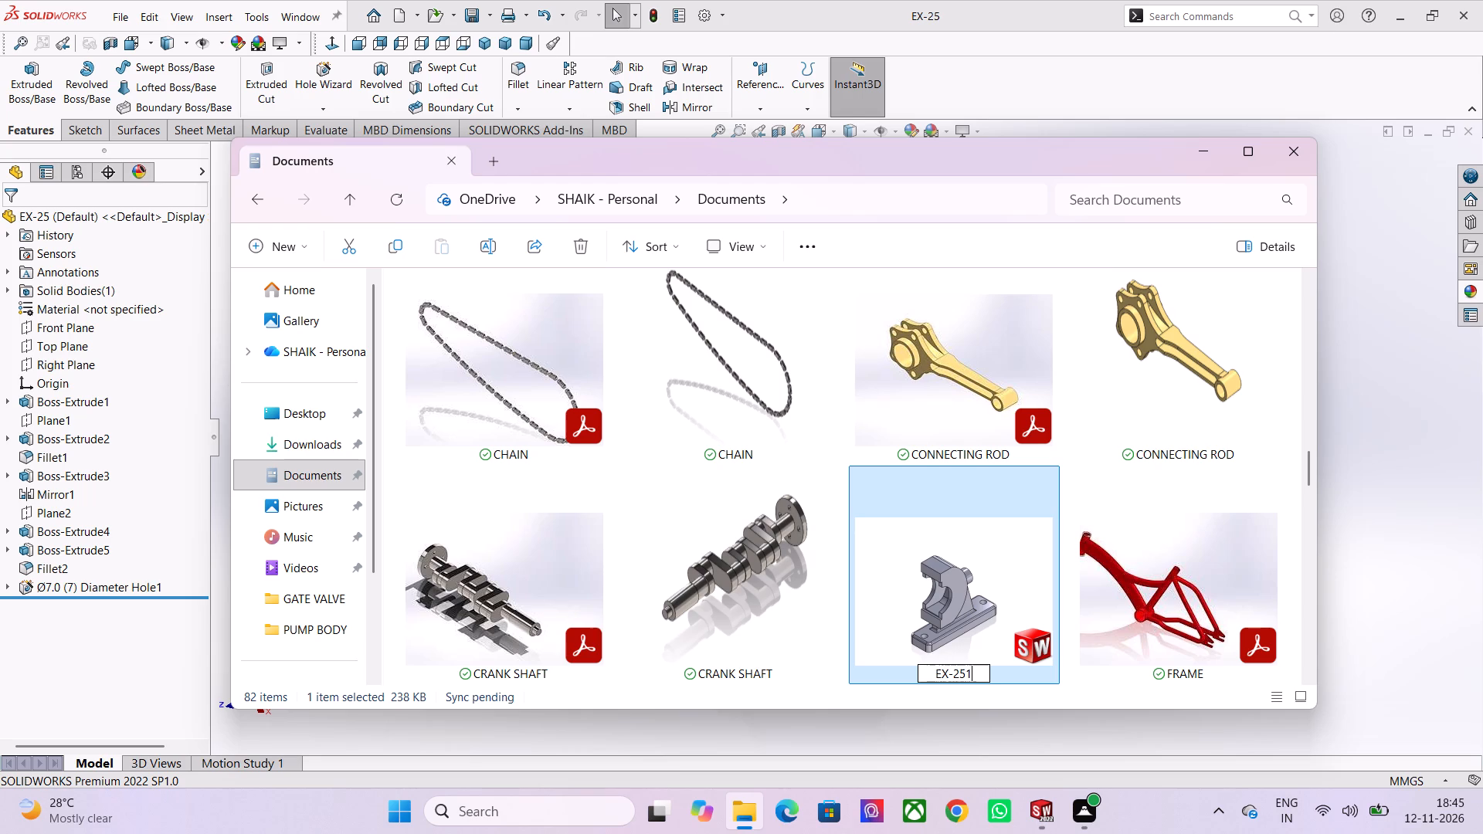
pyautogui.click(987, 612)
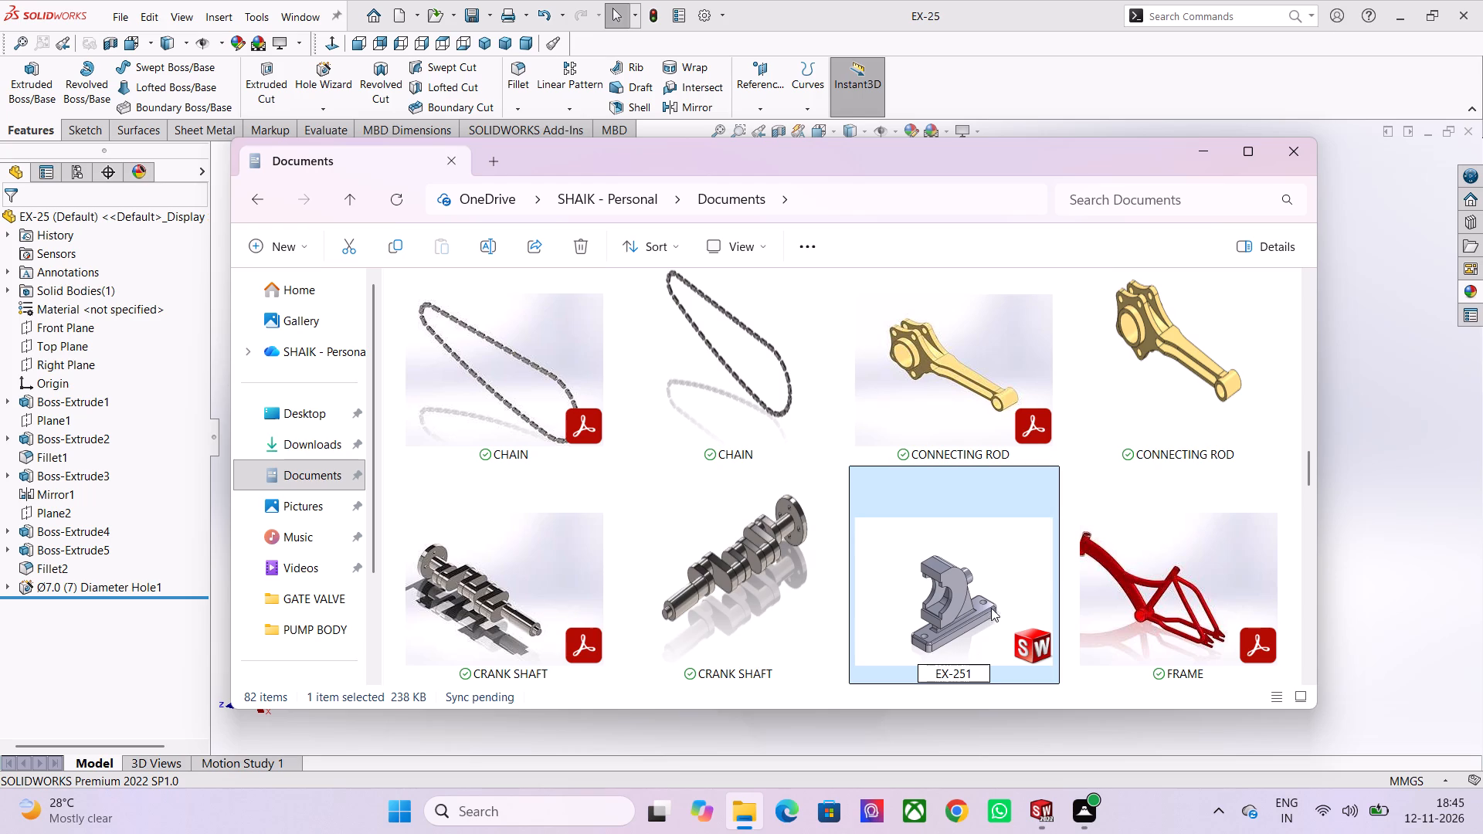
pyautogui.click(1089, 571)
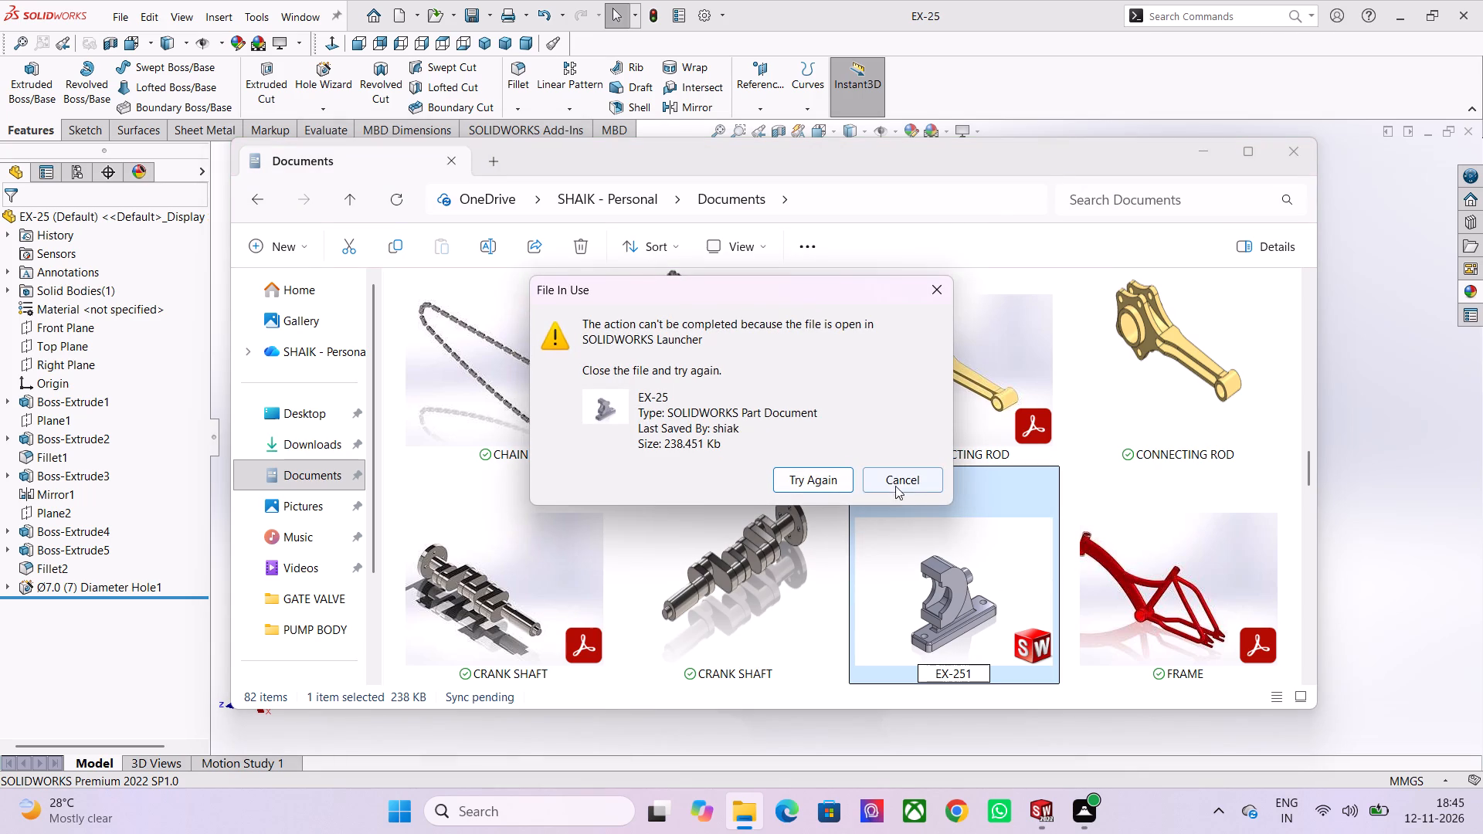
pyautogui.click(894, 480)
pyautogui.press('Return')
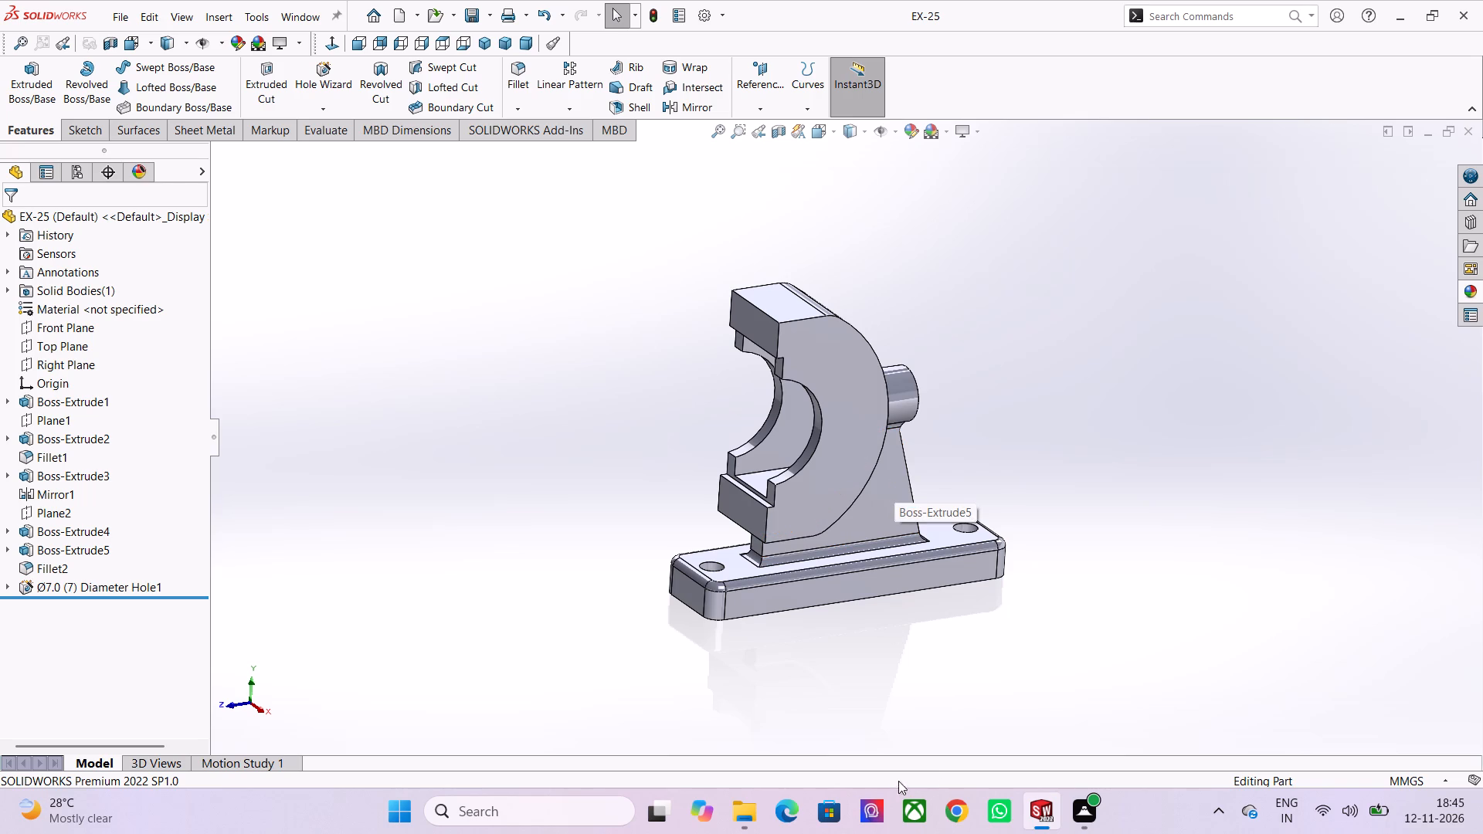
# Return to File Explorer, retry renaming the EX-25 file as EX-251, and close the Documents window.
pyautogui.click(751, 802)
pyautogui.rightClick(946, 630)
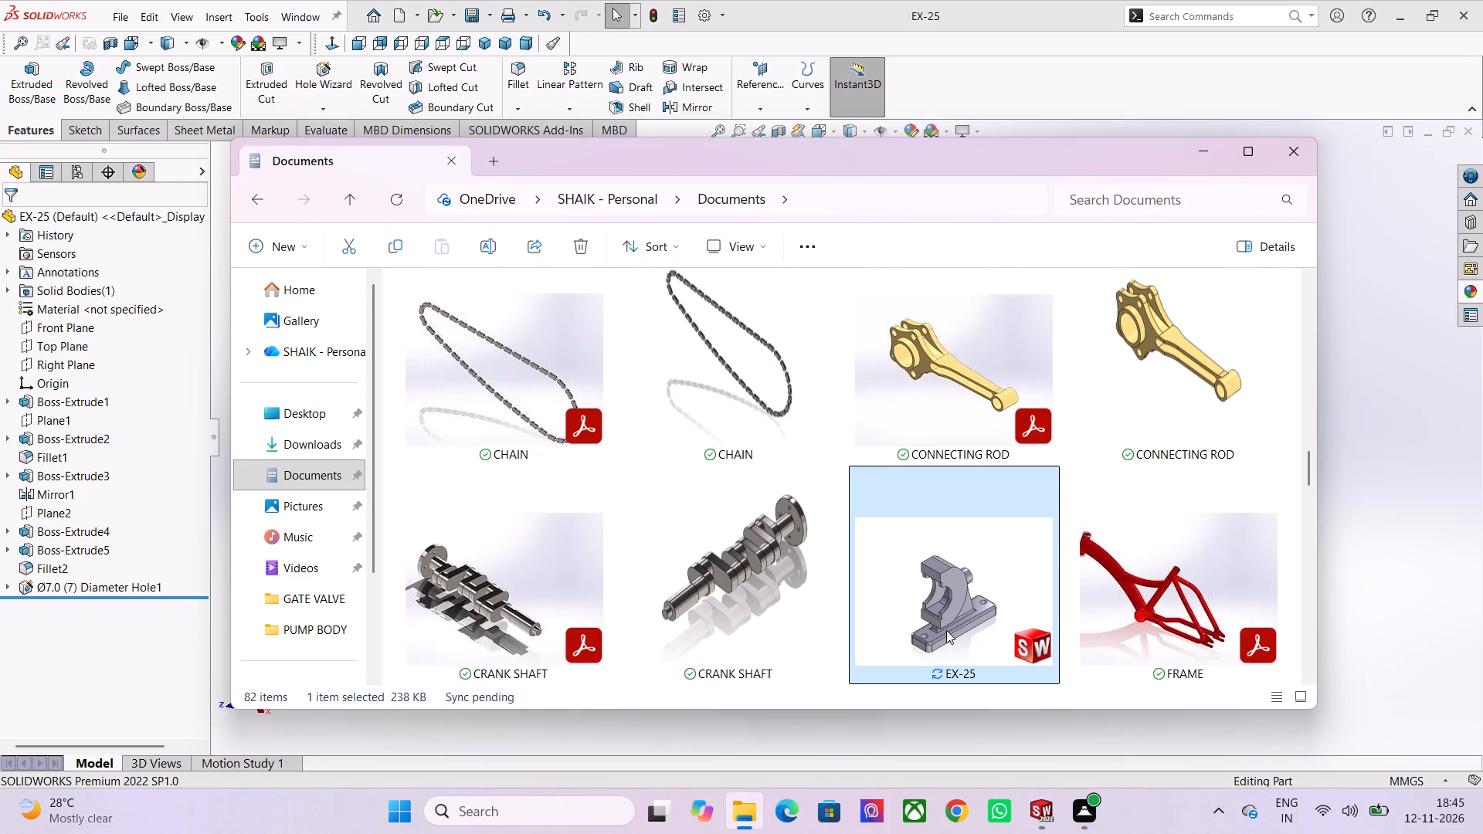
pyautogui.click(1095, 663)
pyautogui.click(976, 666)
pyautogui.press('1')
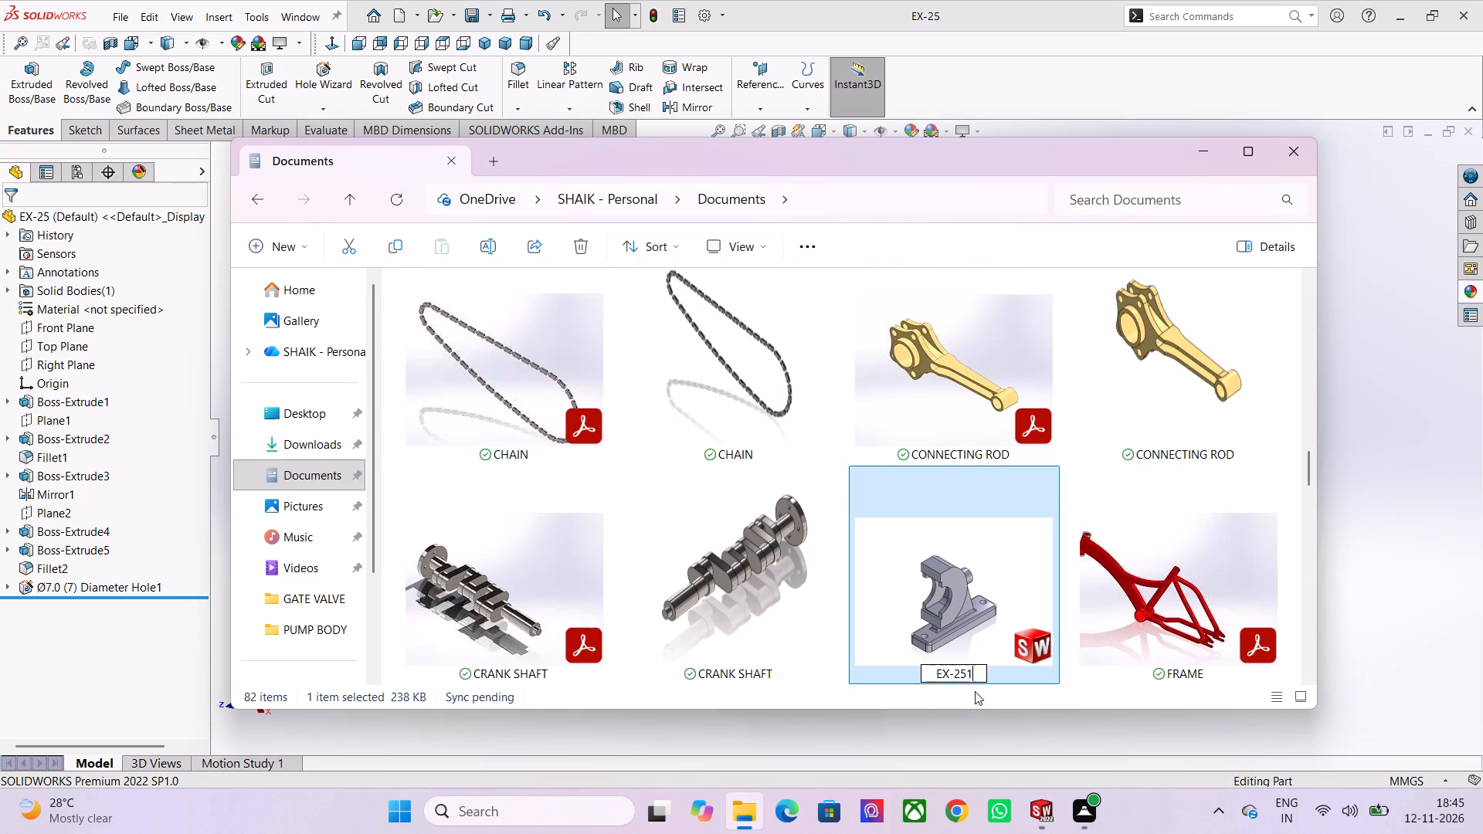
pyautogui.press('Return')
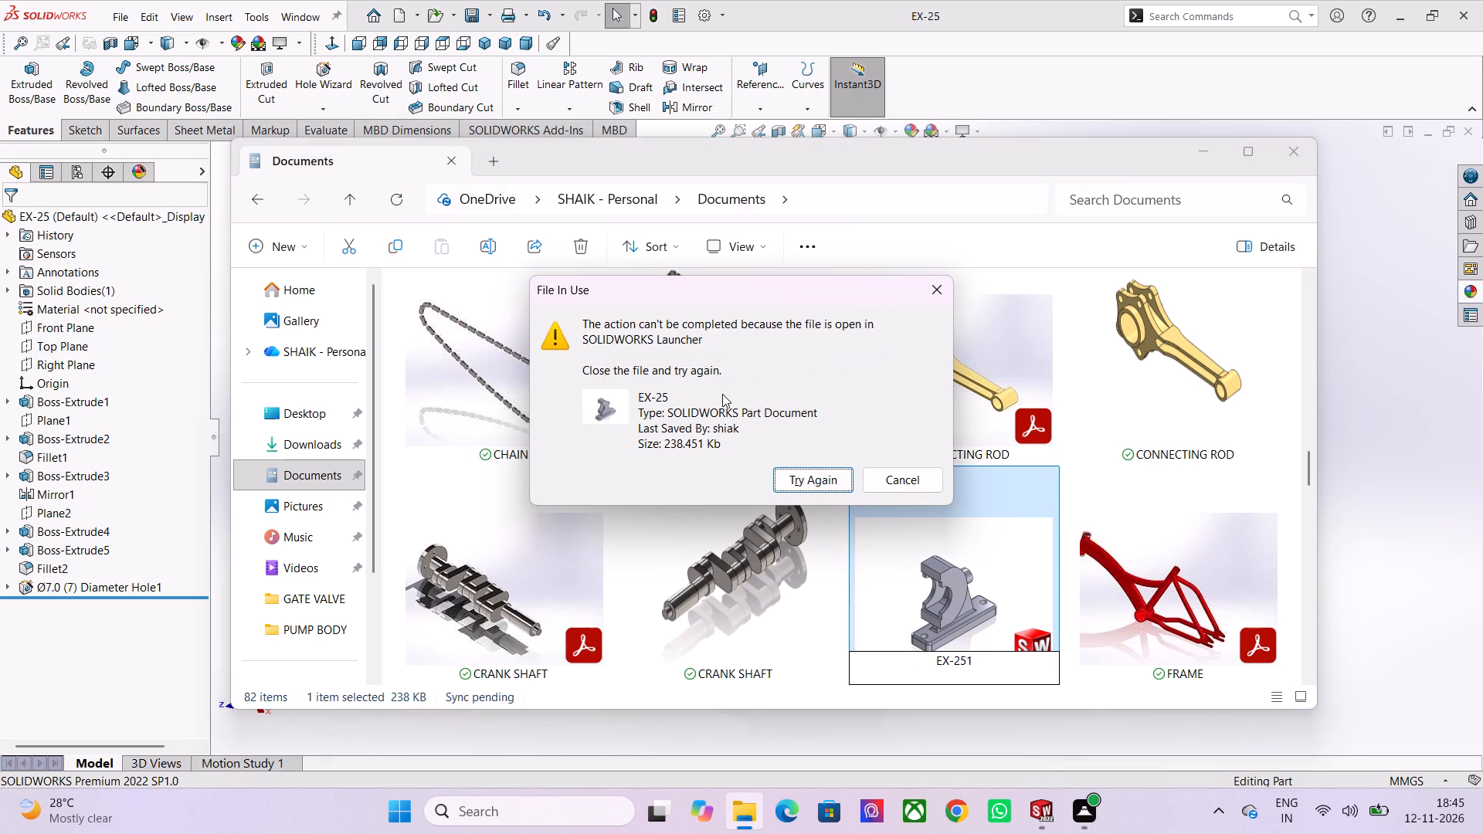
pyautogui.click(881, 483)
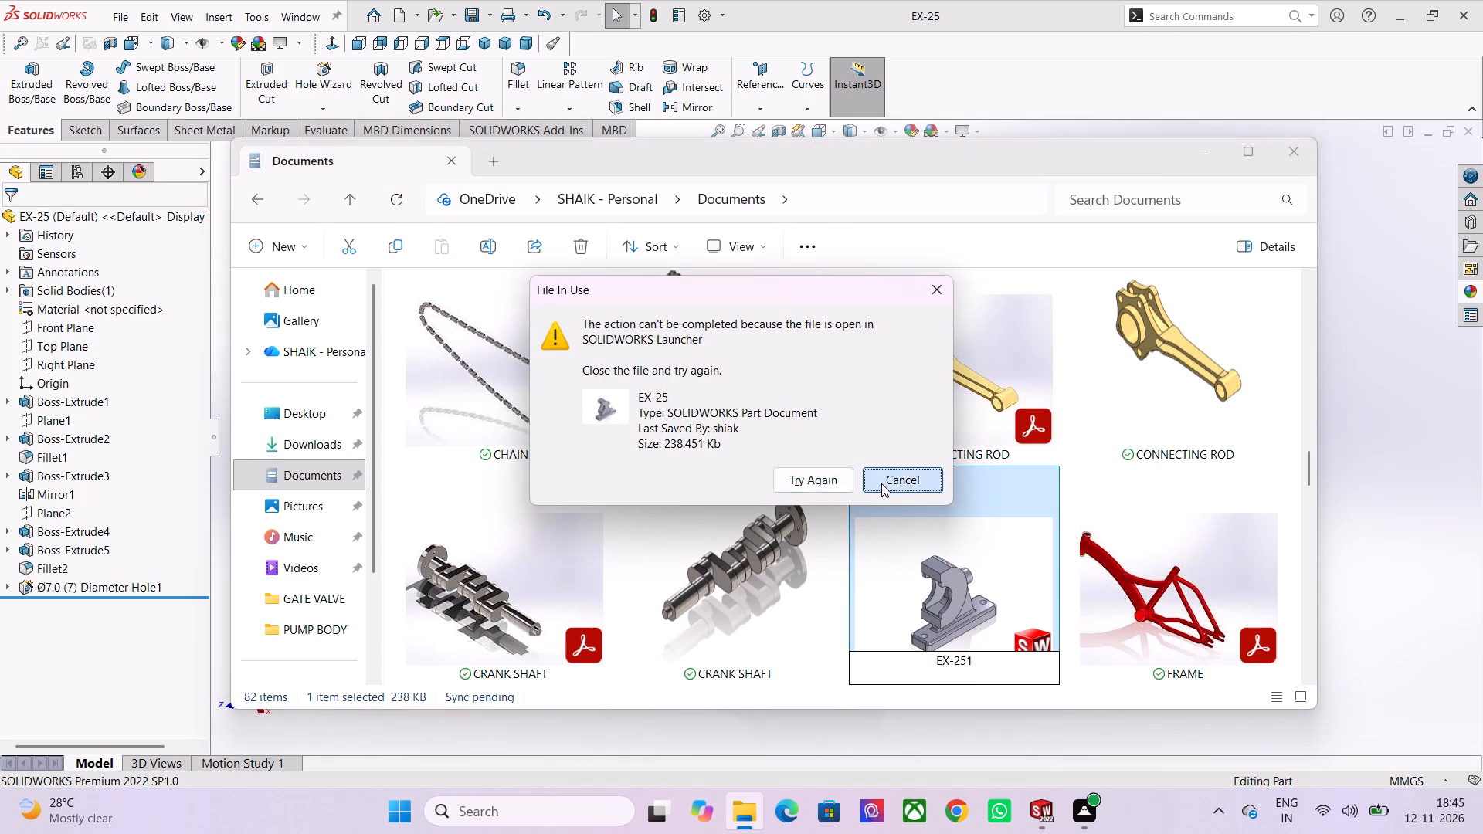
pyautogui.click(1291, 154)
# Examine the EX-25 bracket from several sides, including the C-shaped body's inner recess, the boss, the web and the underside of the base.
pyautogui.scroll(4, 906, 418)
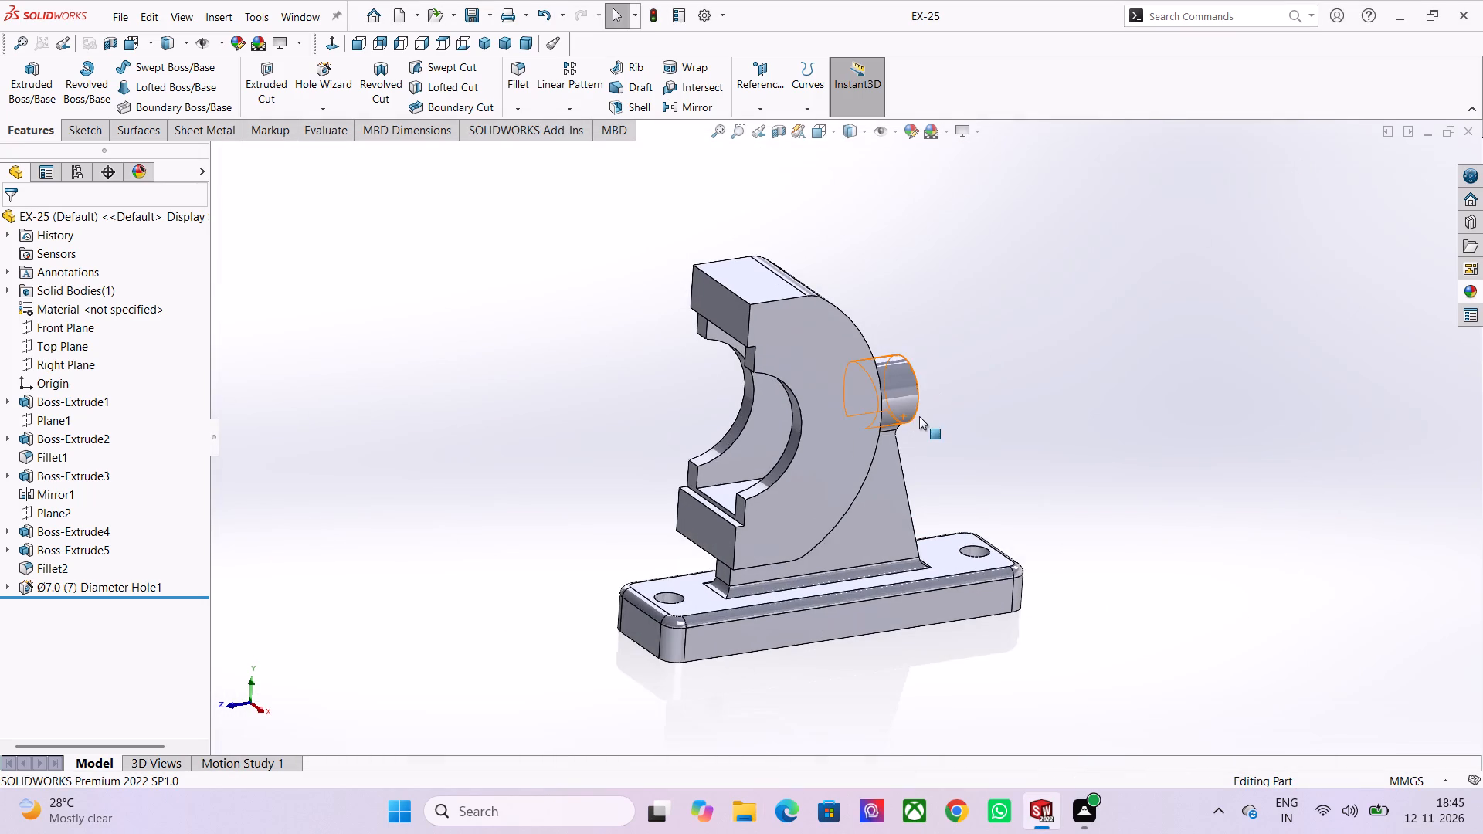
pyautogui.scroll(-5, 919, 416)
pyautogui.moveTo(918, 439); pyautogui.dragTo(830, 480, button='middle')
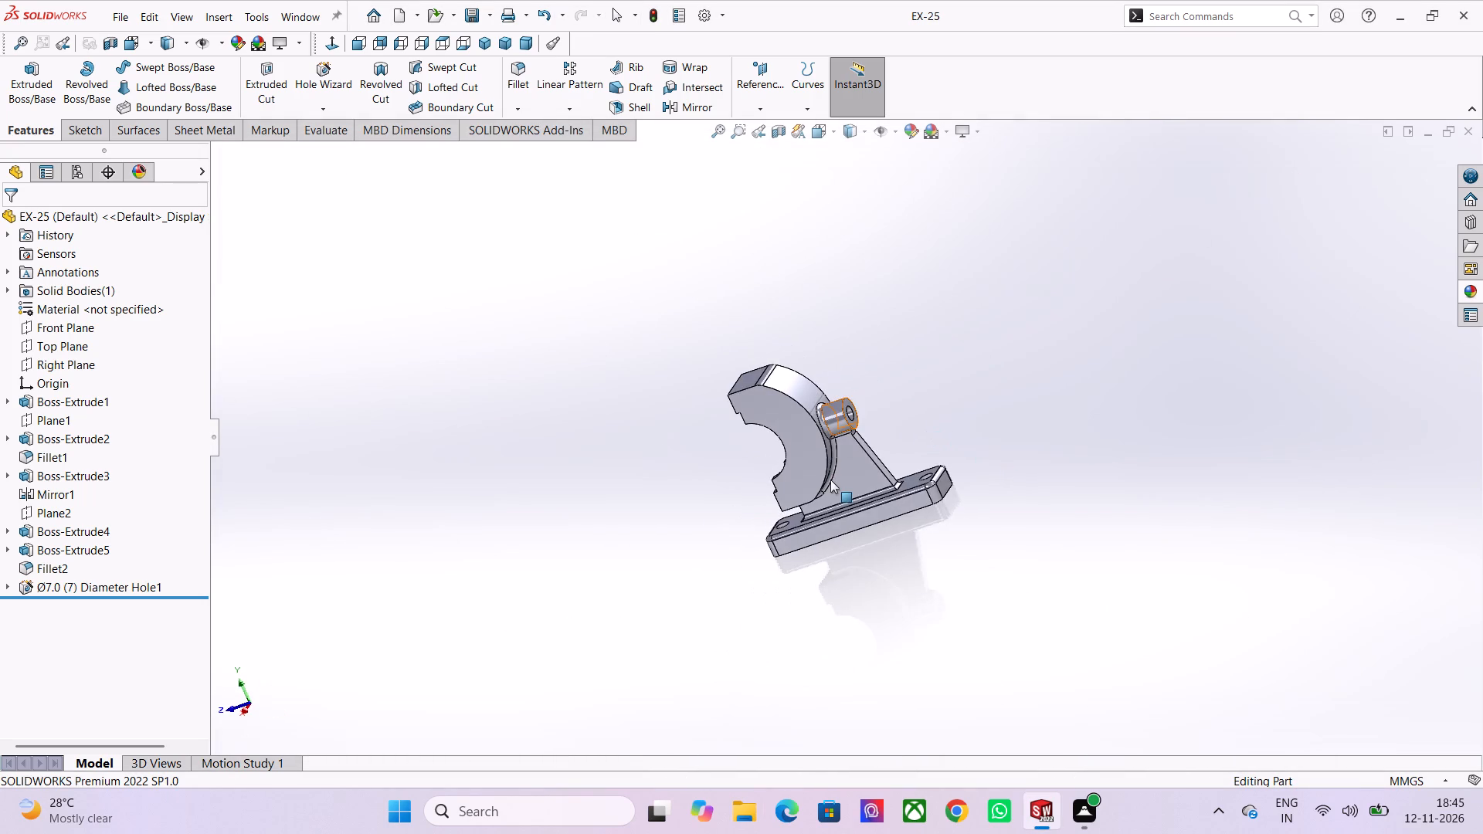
pyautogui.scroll(3, 830, 480)
pyautogui.scroll(-1, 873, 542)
pyautogui.moveTo(833, 690); pyautogui.dragTo(762, 442, button='middle')
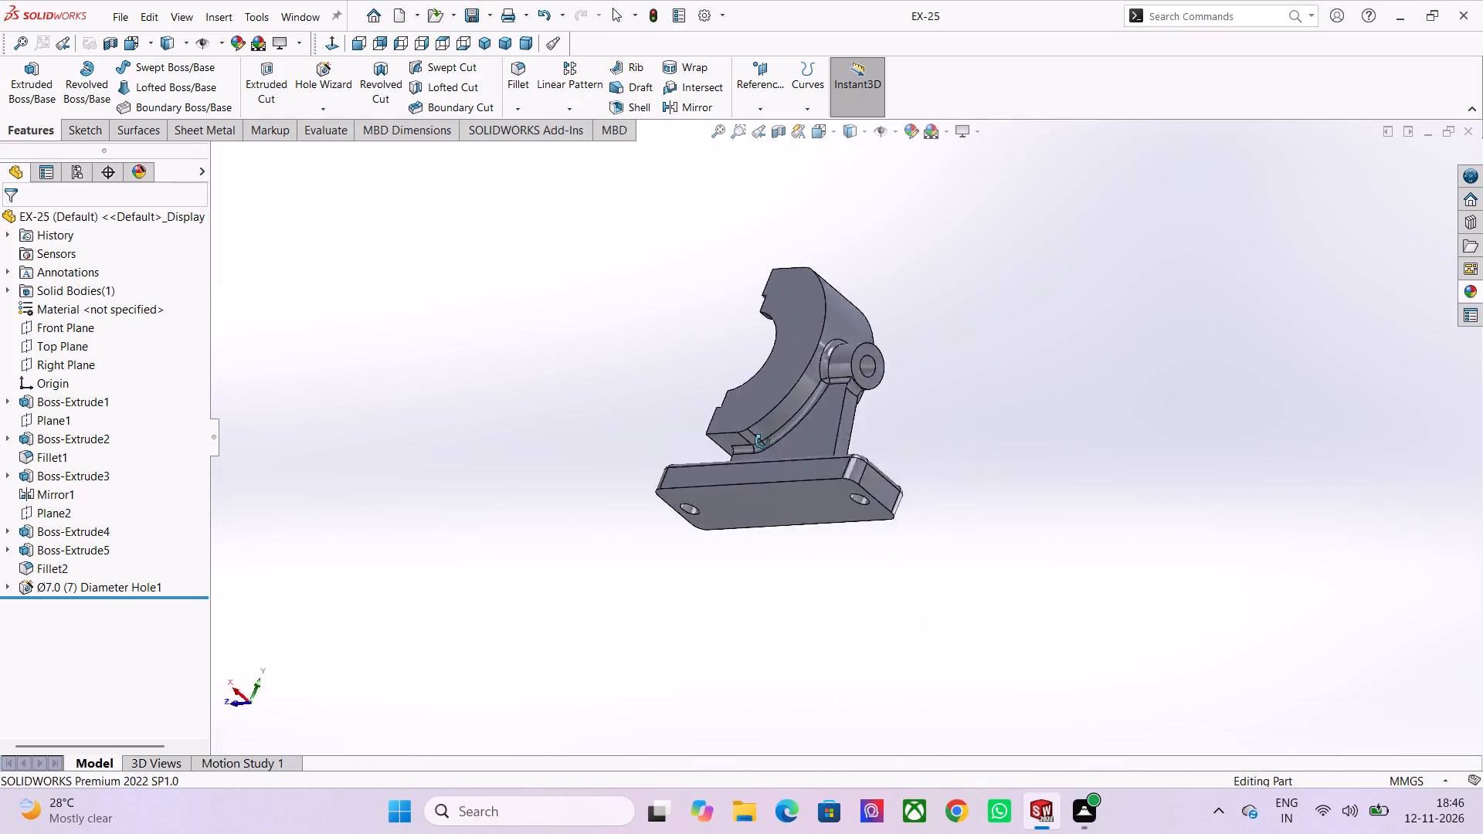
pyautogui.moveTo(762, 442); pyautogui.dragTo(901, 673, button='middle')
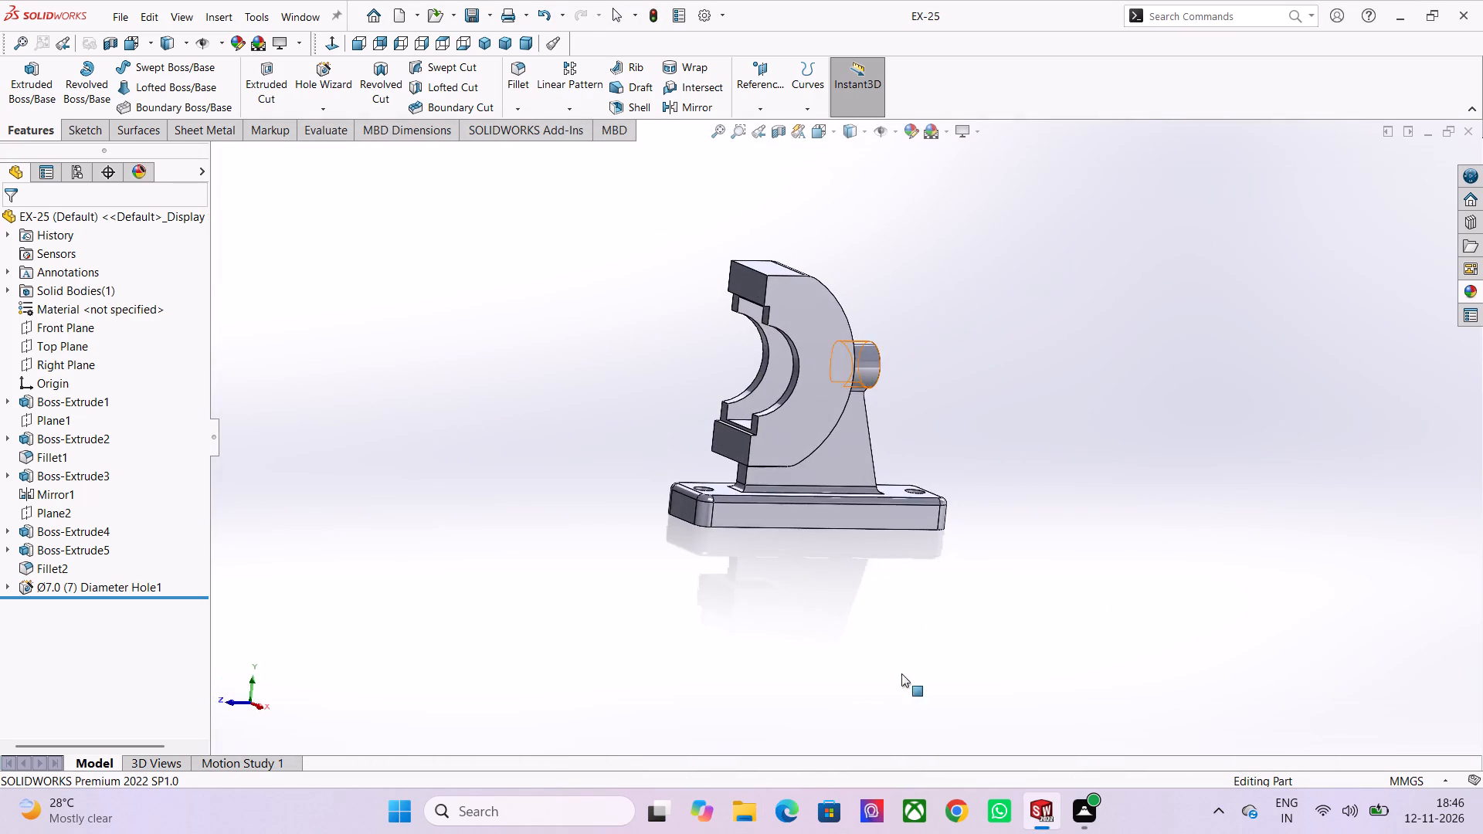
pyautogui.scroll(3, 955, 405)
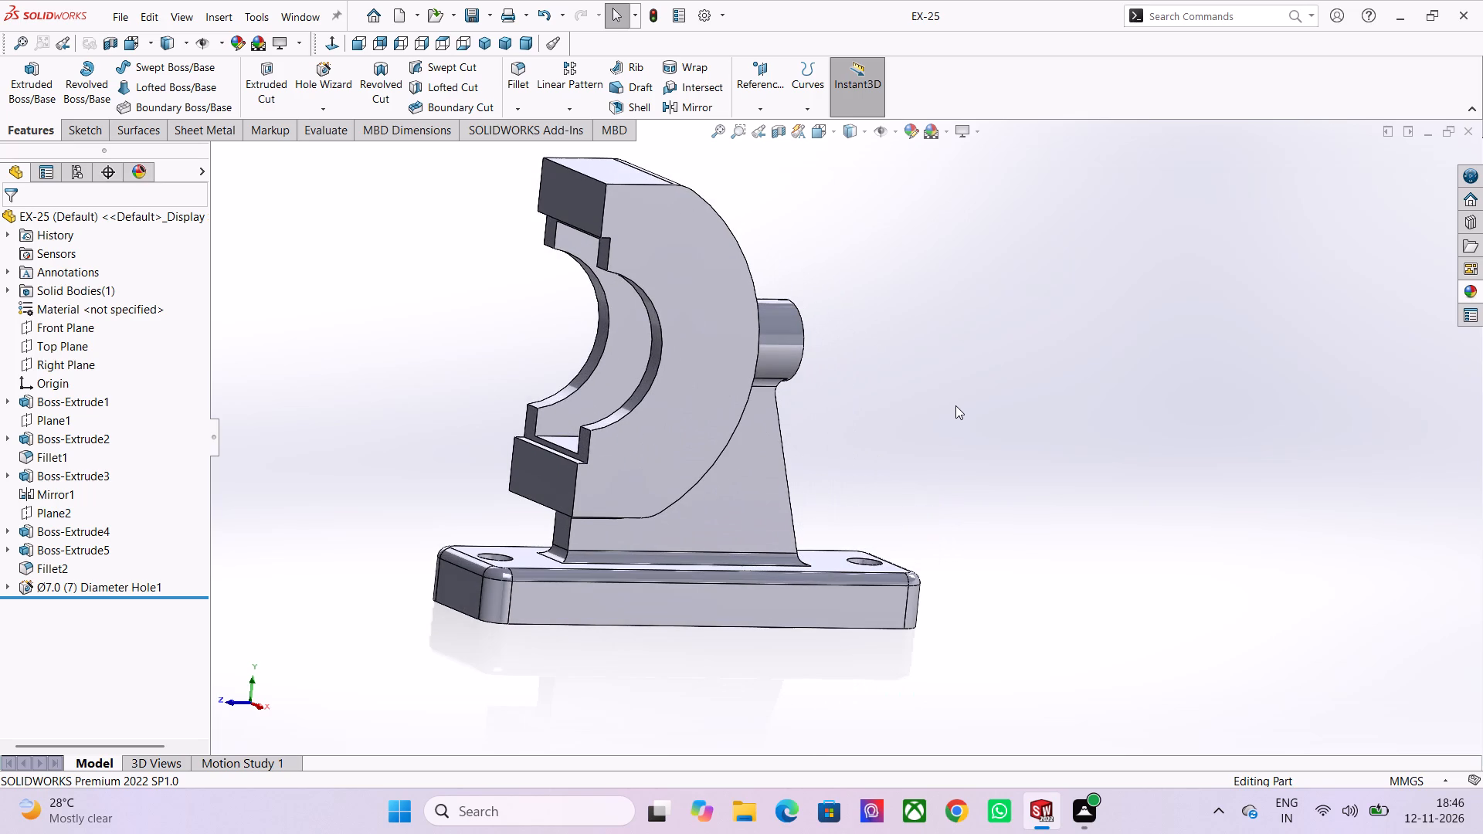
pyautogui.scroll(-2, 926, 463)
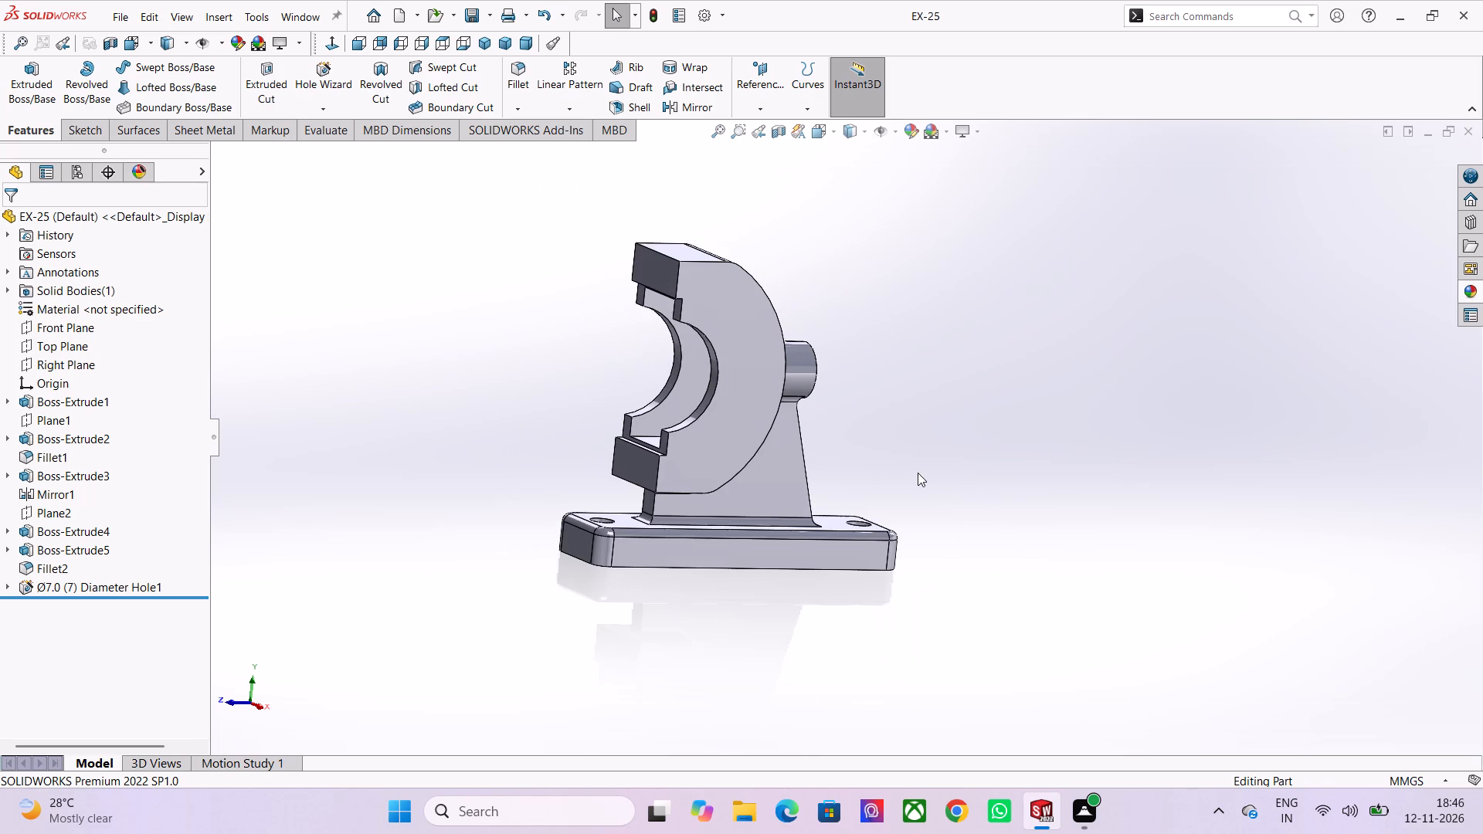
pyautogui.moveTo(579, 508); pyautogui.dragTo(481, 563, button='middle')
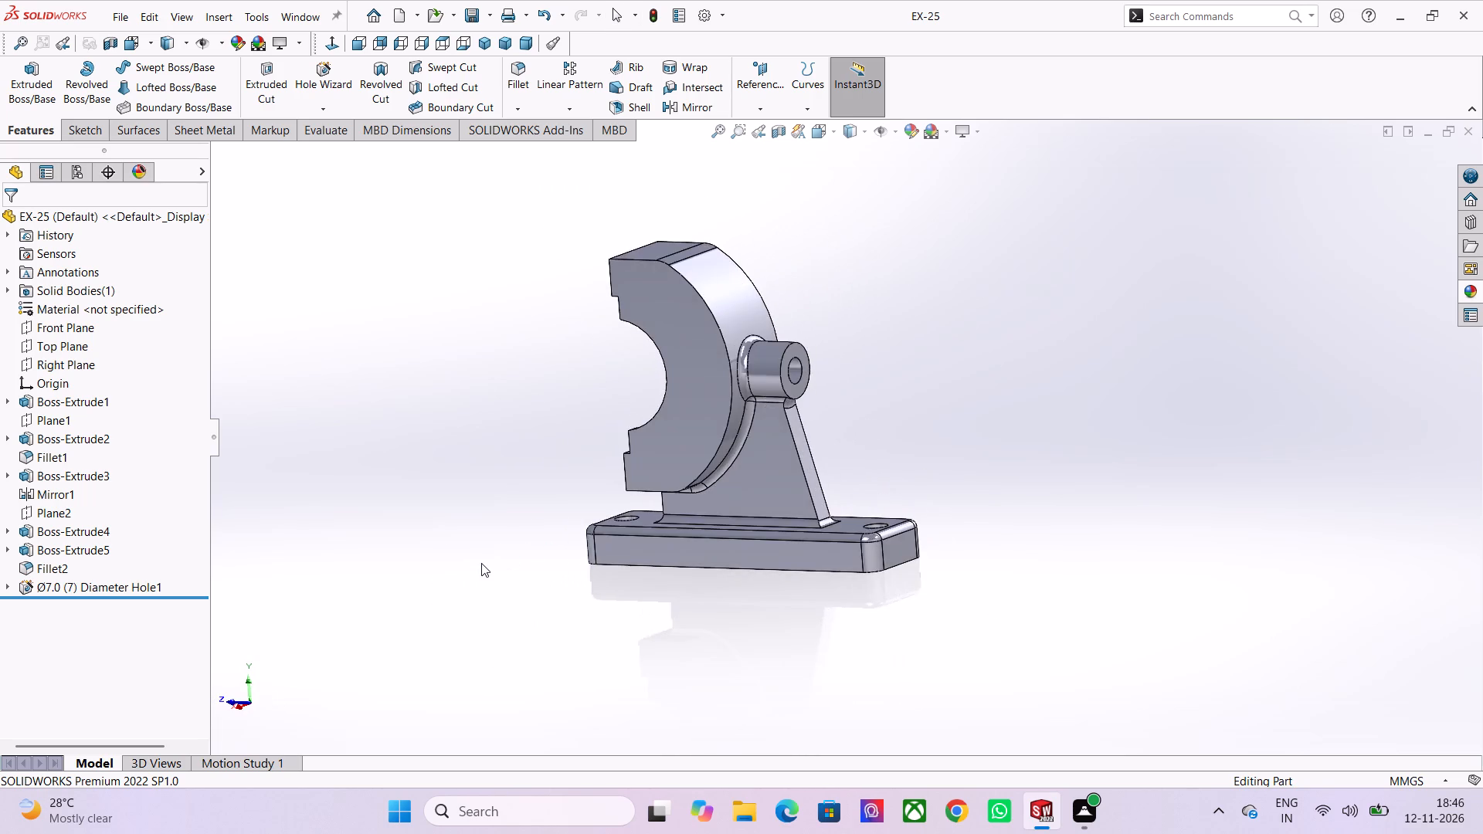
pyautogui.scroll(1, 481, 563)
pyautogui.scroll(-2, 745, 297)
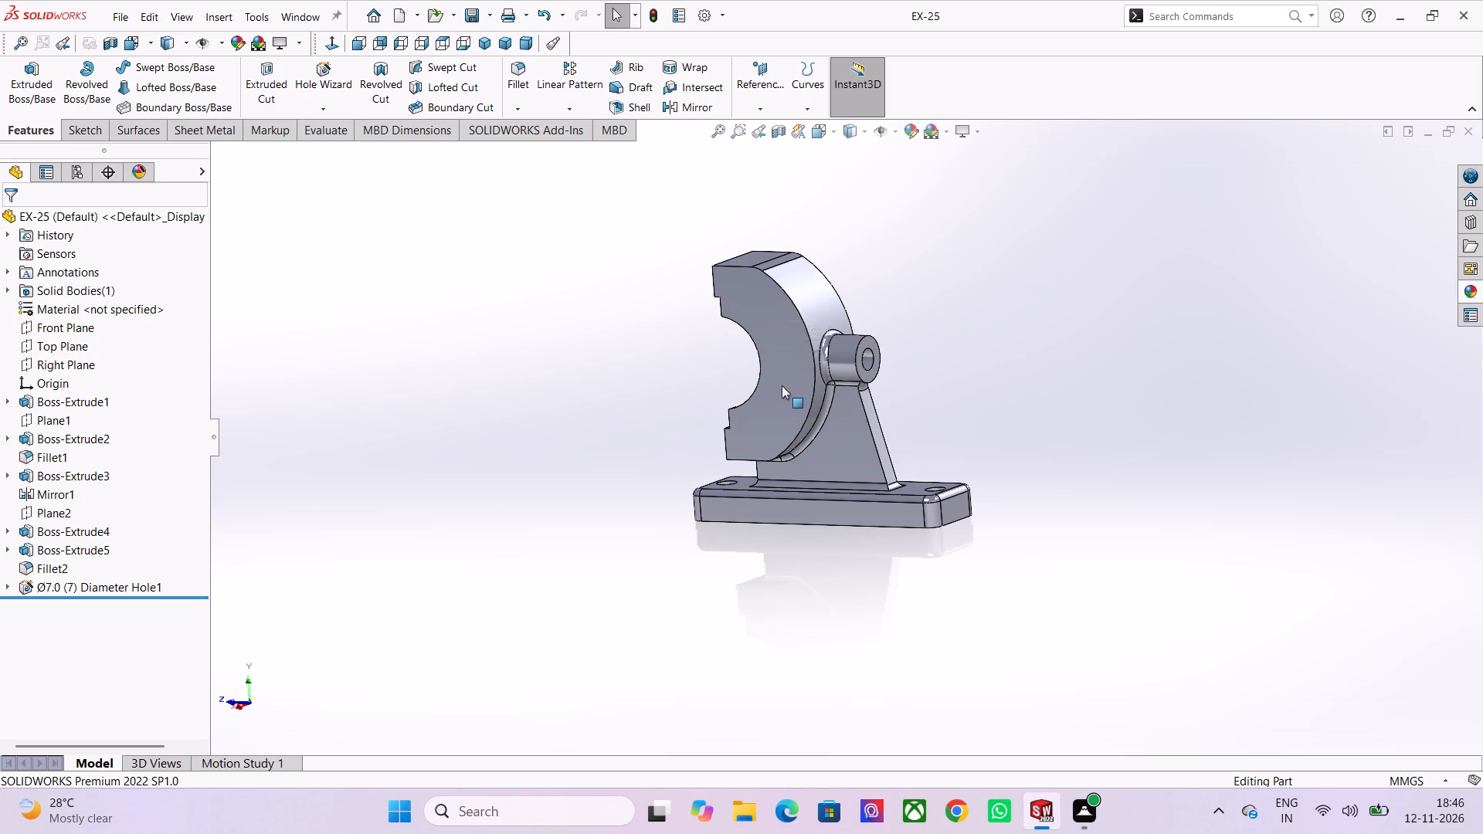
pyautogui.scroll(-1, 1054, 456)
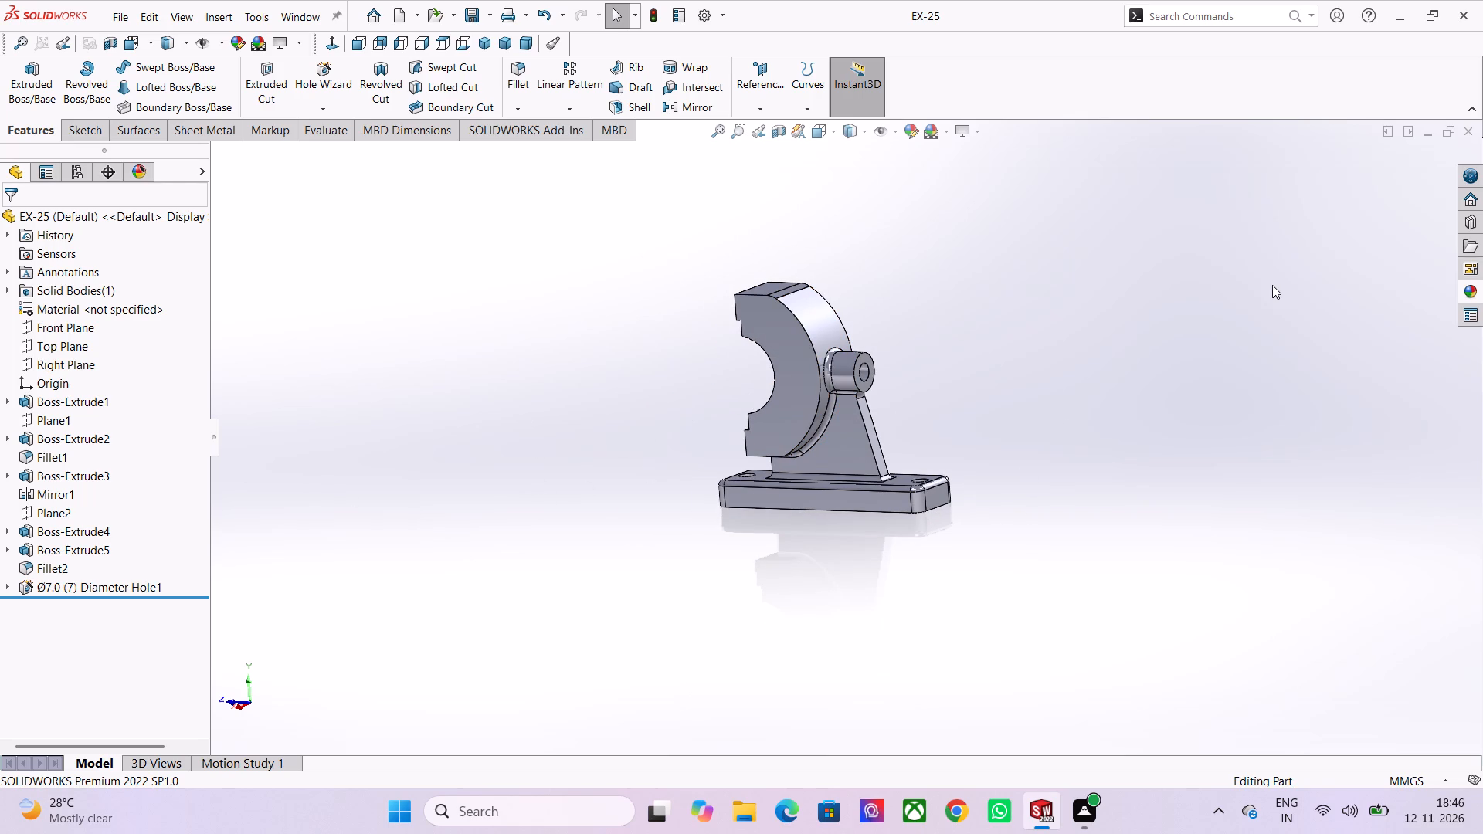
pyautogui.scroll(3, 1406, 280)
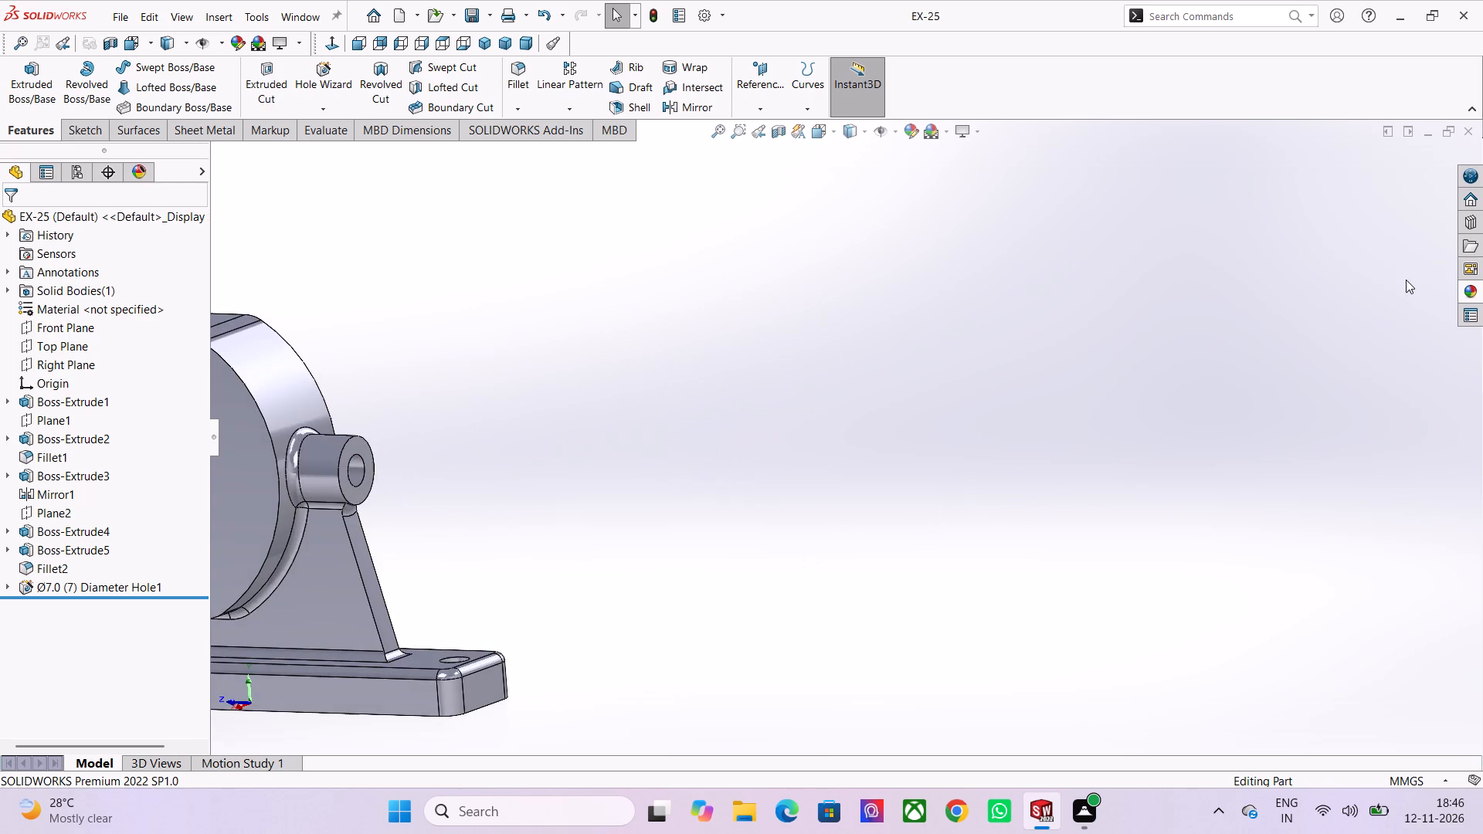
pyautogui.scroll(-2, 479, 626)
pyautogui.scroll(-1, 352, 500)
pyautogui.moveTo(365, 500); pyautogui.dragTo(560, 529, button='middle')
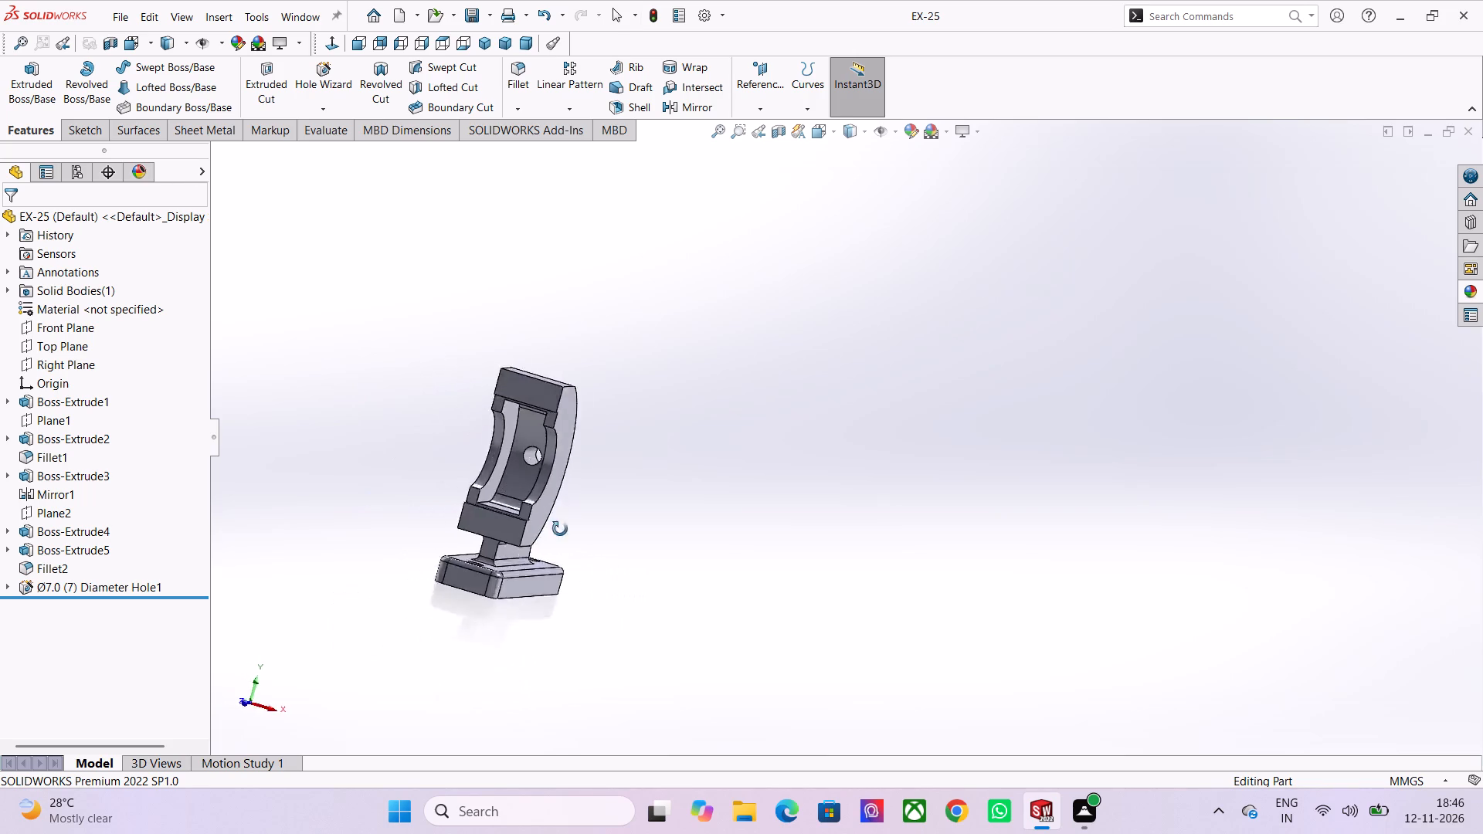
pyautogui.moveTo(560, 529); pyautogui.dragTo(396, 520, button='middle')
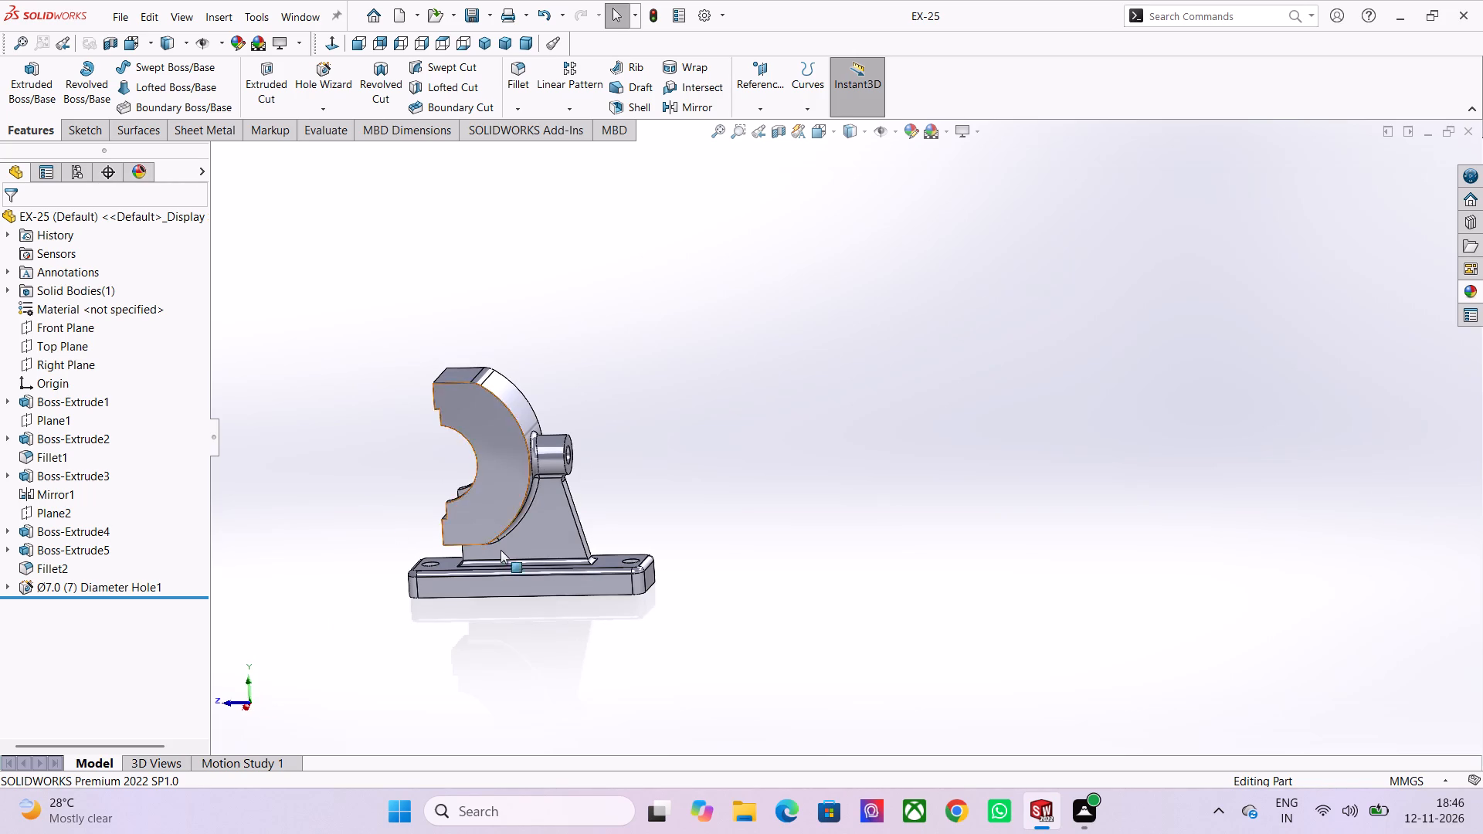
pyautogui.scroll(-2, 534, 548)
pyautogui.moveTo(660, 581); pyautogui.dragTo(679, 540, button='middle')
pyautogui.scroll(1, 679, 540)
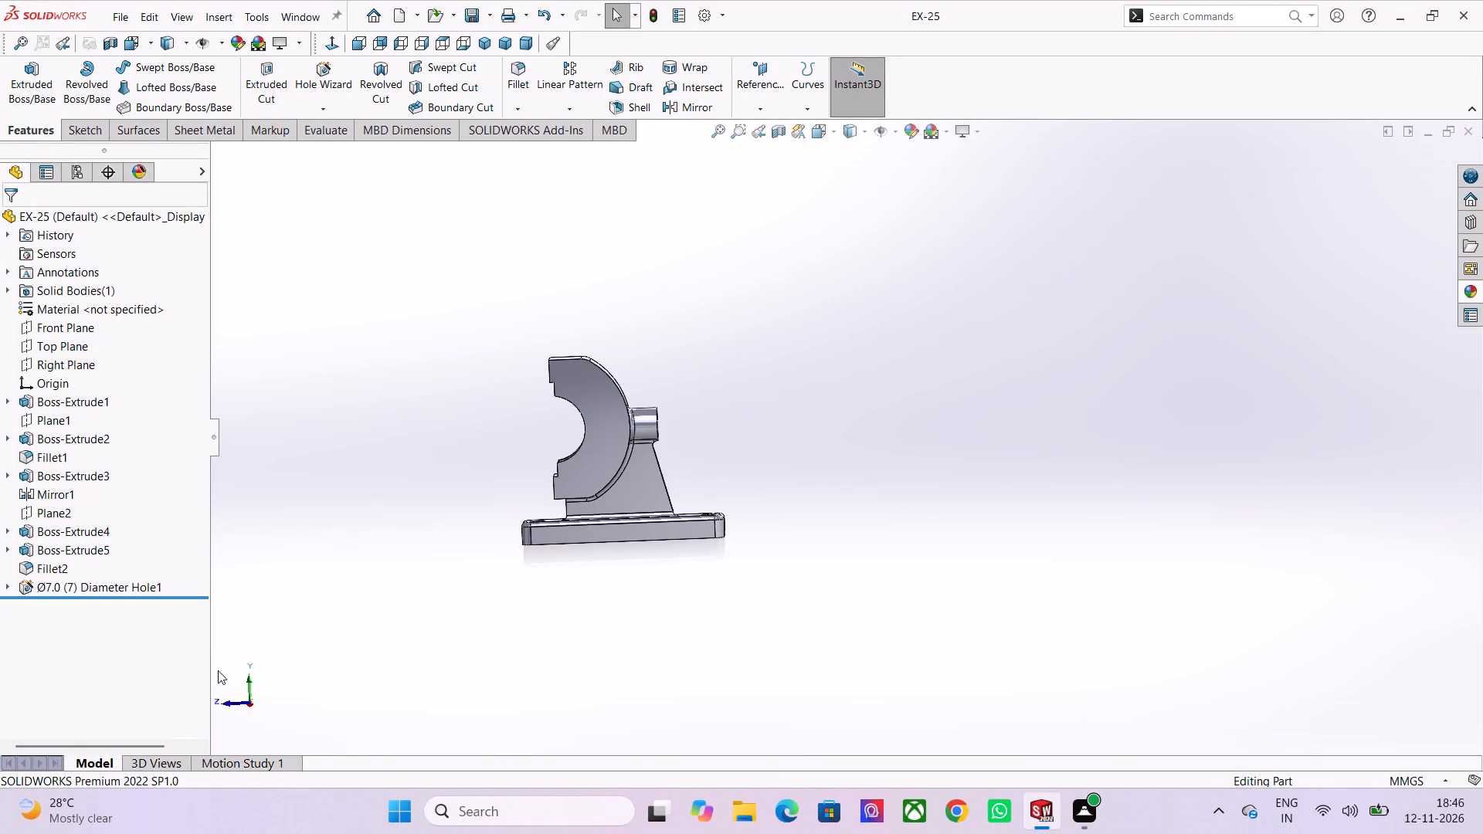
pyautogui.moveTo(482, 507); pyautogui.dragTo(457, 569, button='middle')
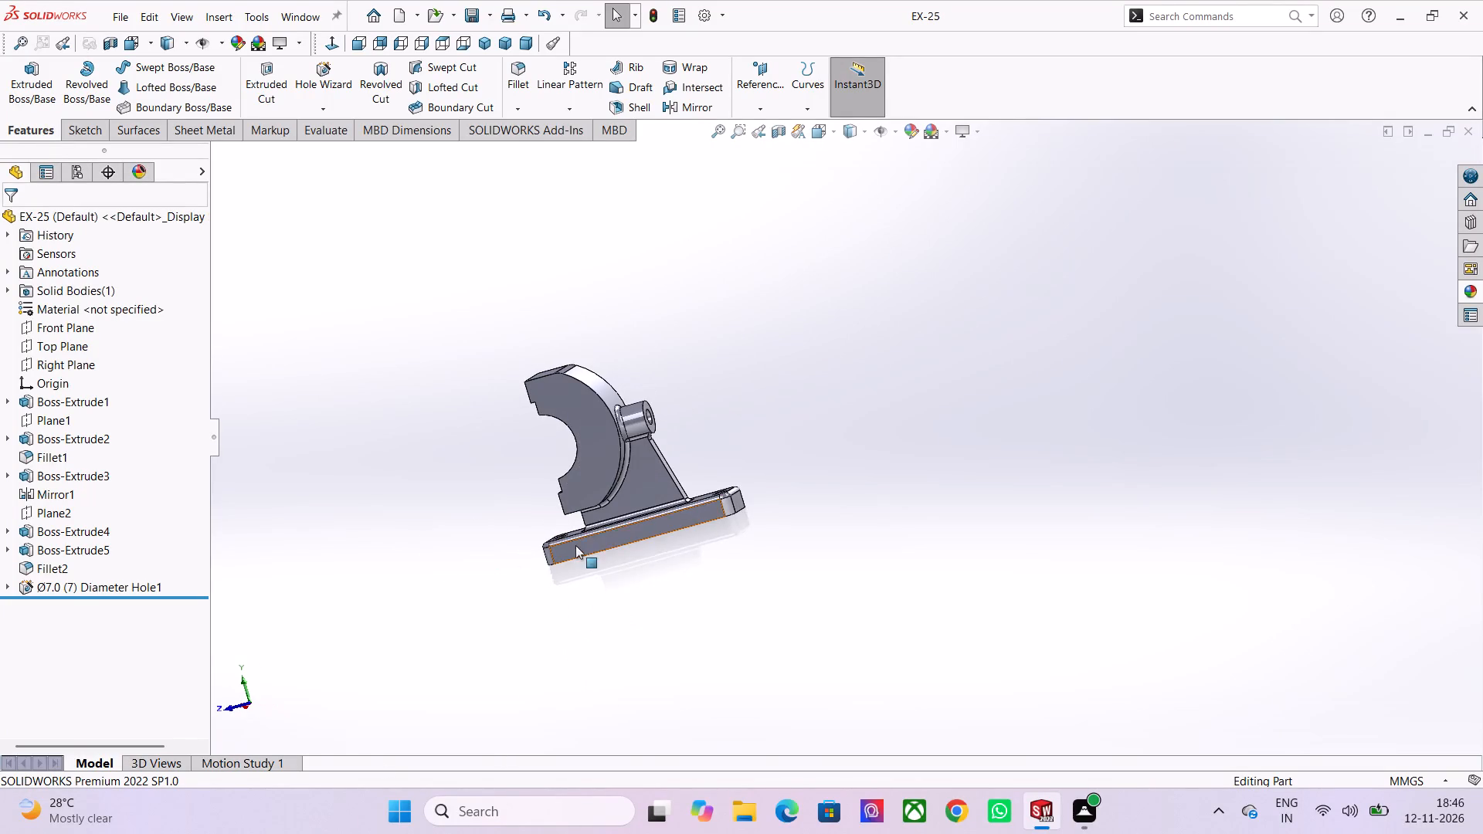
pyautogui.scroll(2, 616, 529)
pyautogui.moveTo(711, 691); pyautogui.dragTo(697, 687, button='middle')
pyautogui.moveTo(489, 587); pyautogui.dragTo(653, 603, button='middle')
pyautogui.scroll(1, 573, 346)
pyautogui.scroll(2, 730, 506)
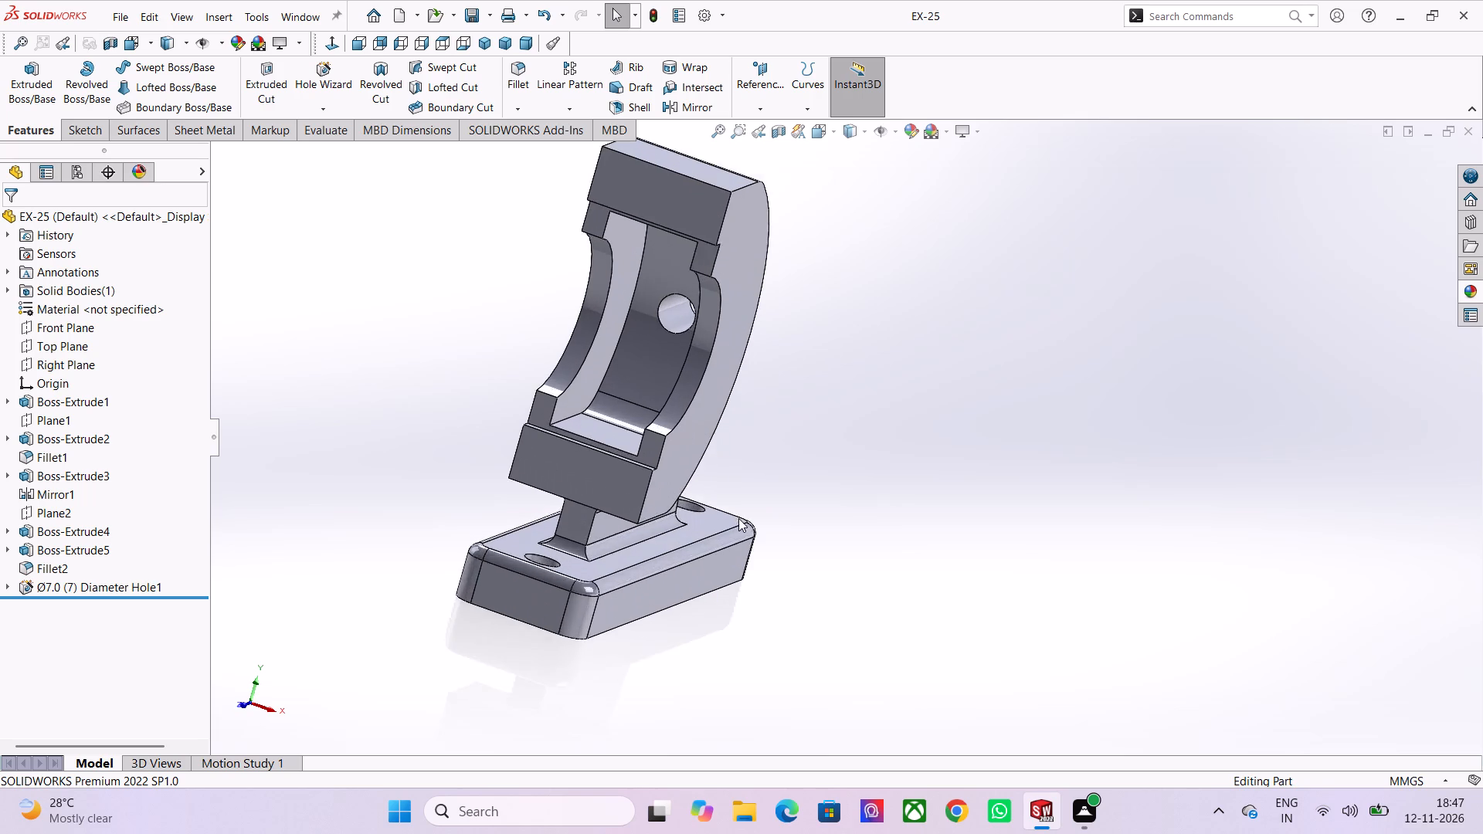
# Examine the bracket from the side and front, including the C-shaped body's recess, the boss, the web and the base.
pyautogui.scroll(-2, 744, 601)
pyautogui.moveTo(745, 612); pyautogui.dragTo(837, 632, button='middle')
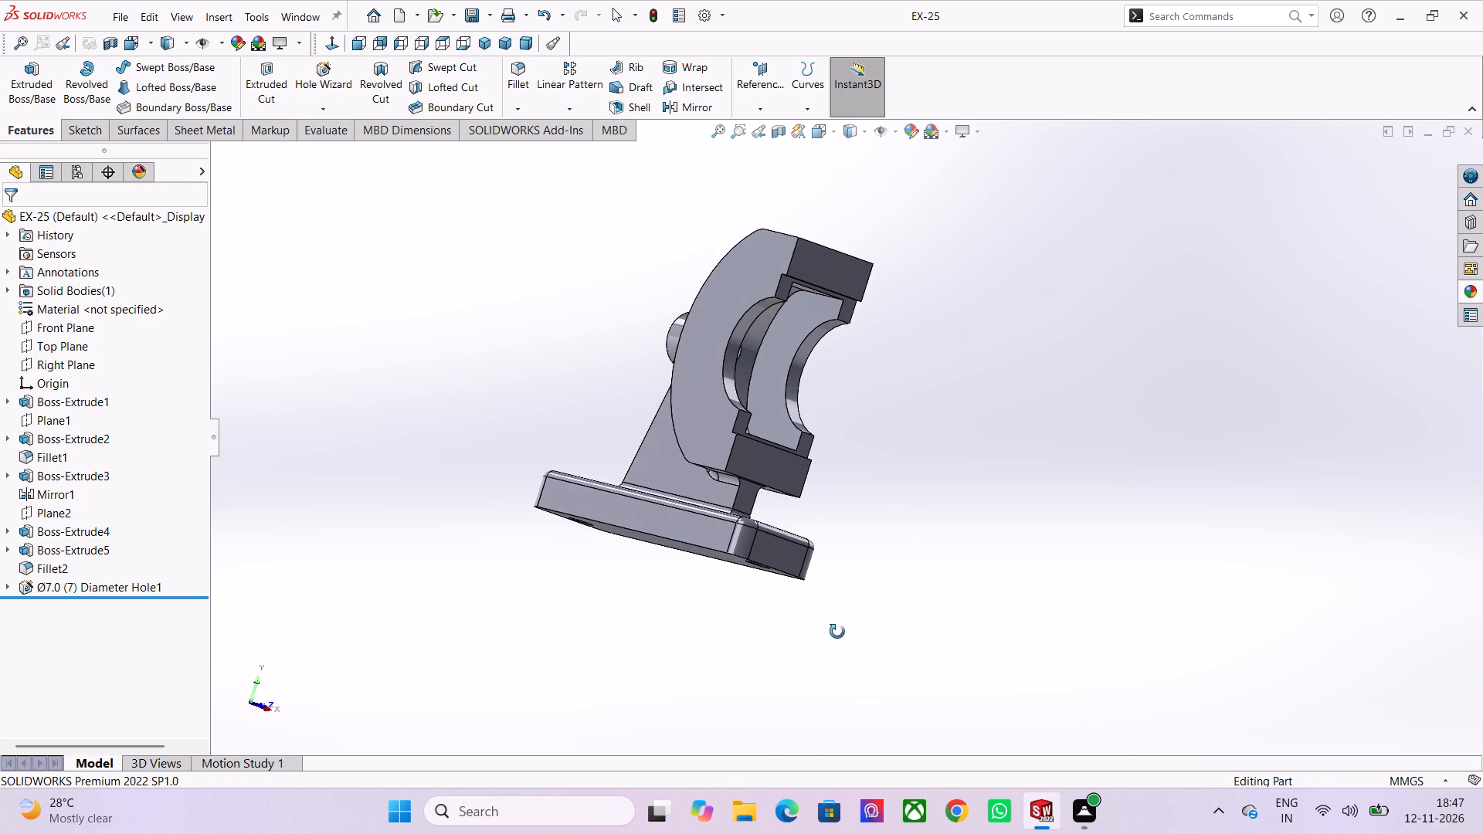
pyautogui.moveTo(837, 632); pyautogui.dragTo(659, 624, button='middle')
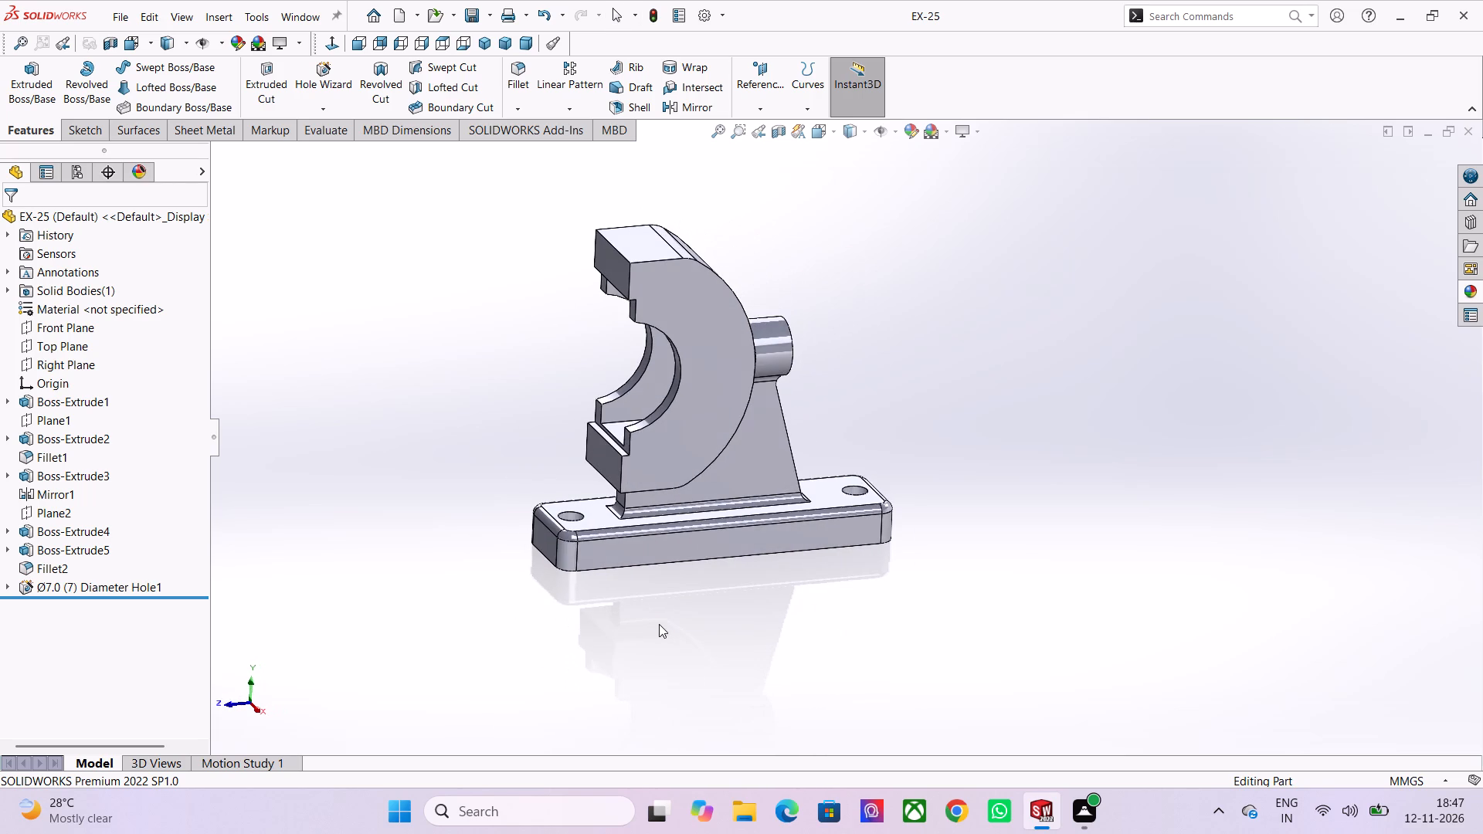
pyautogui.scroll(2, 676, 429)
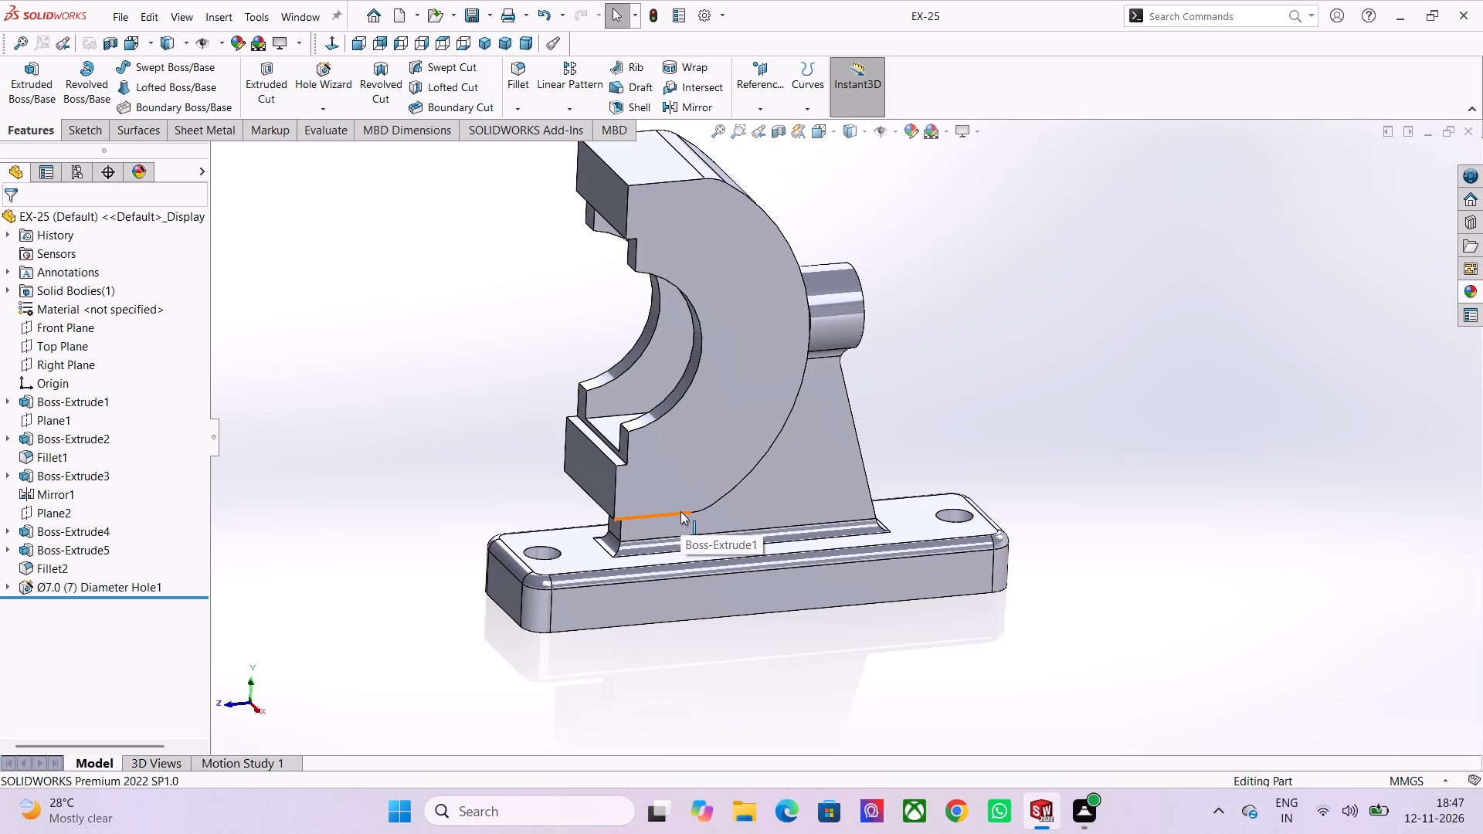
pyautogui.scroll(-1, 521, 551)
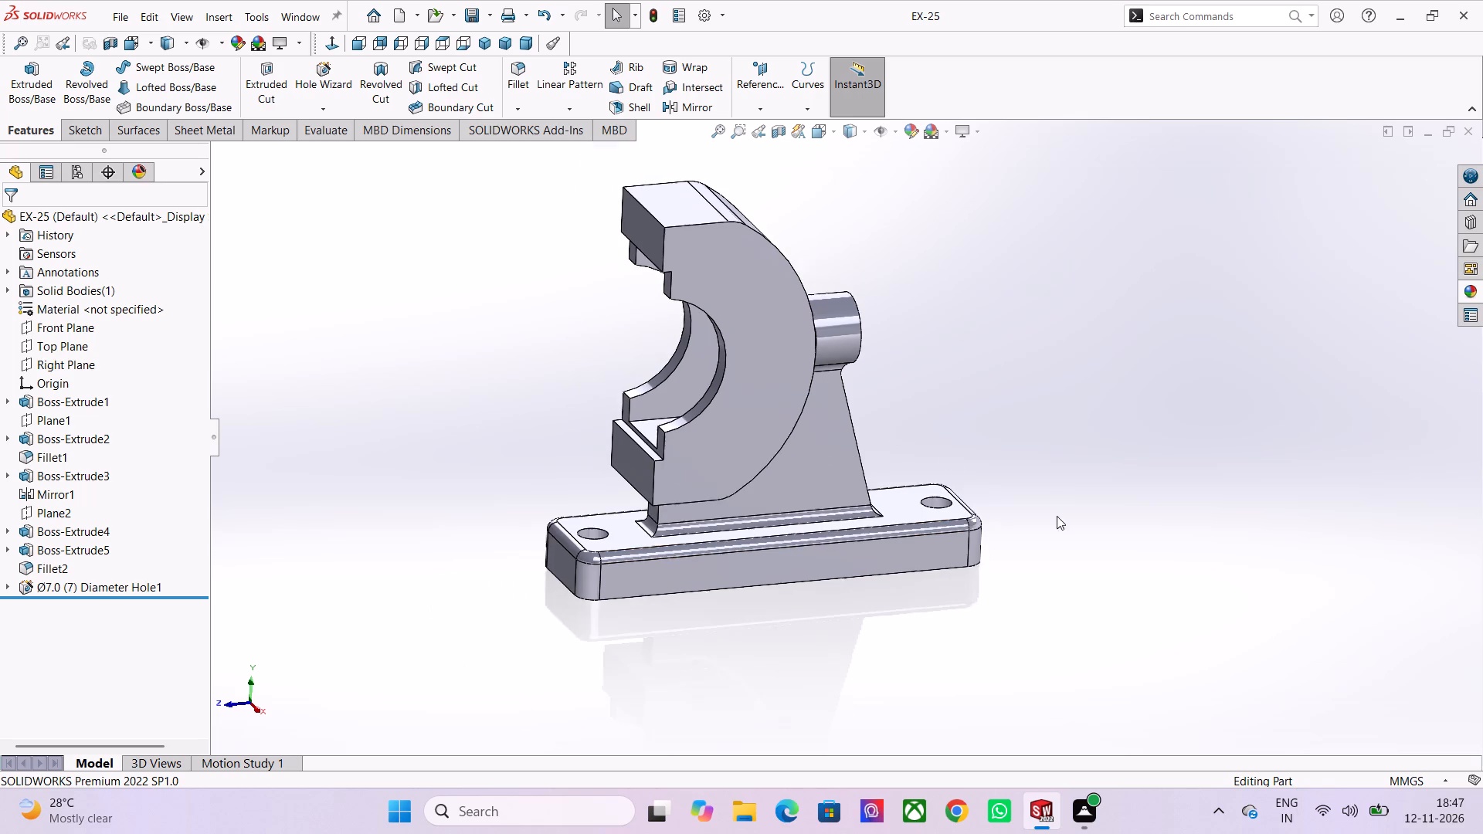
pyautogui.scroll(-1, 1051, 600)
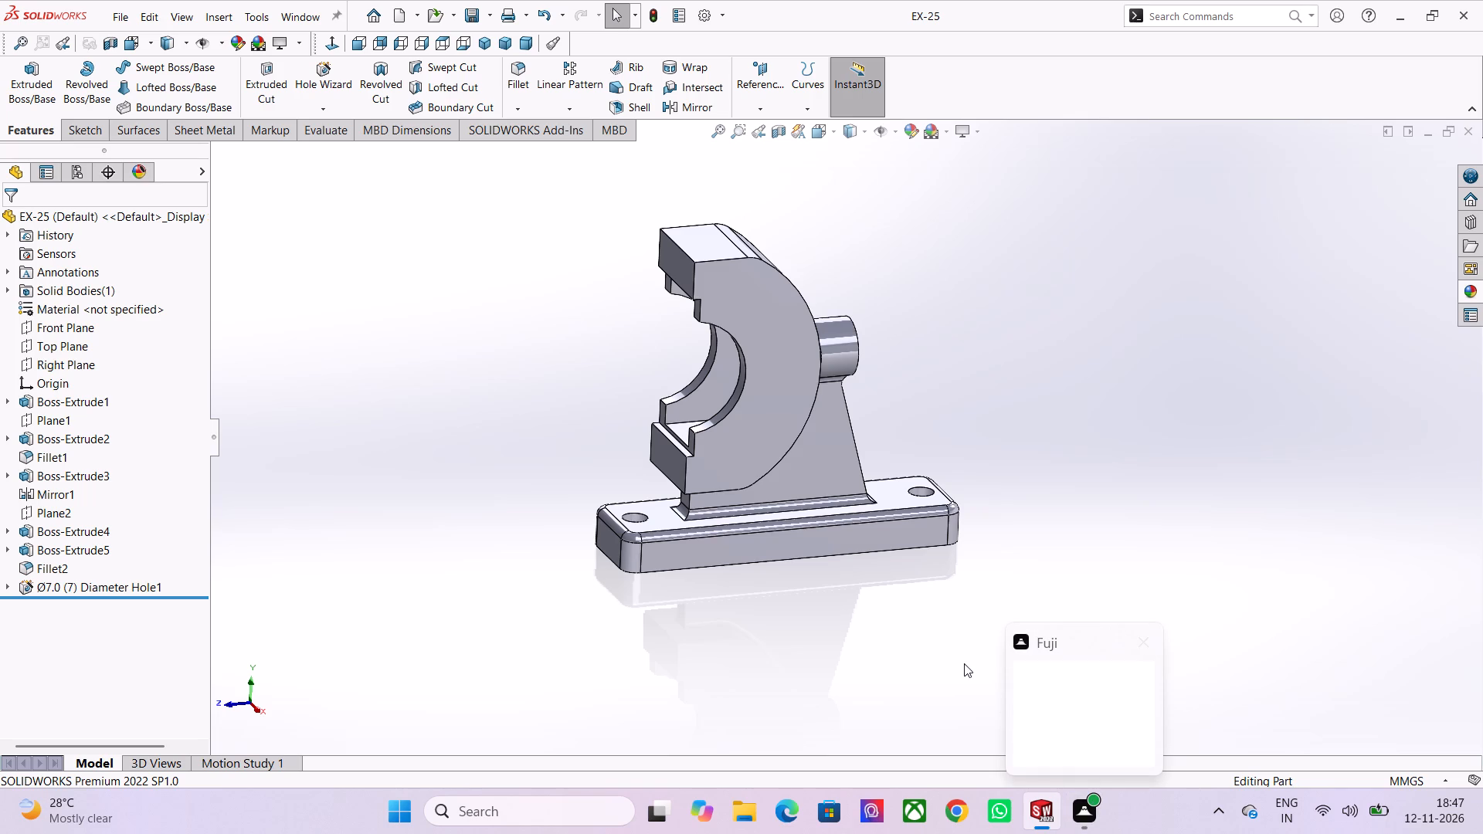
pyautogui.scroll(1, 1040, 666)
pyautogui.scroll(-1, 1086, 692)
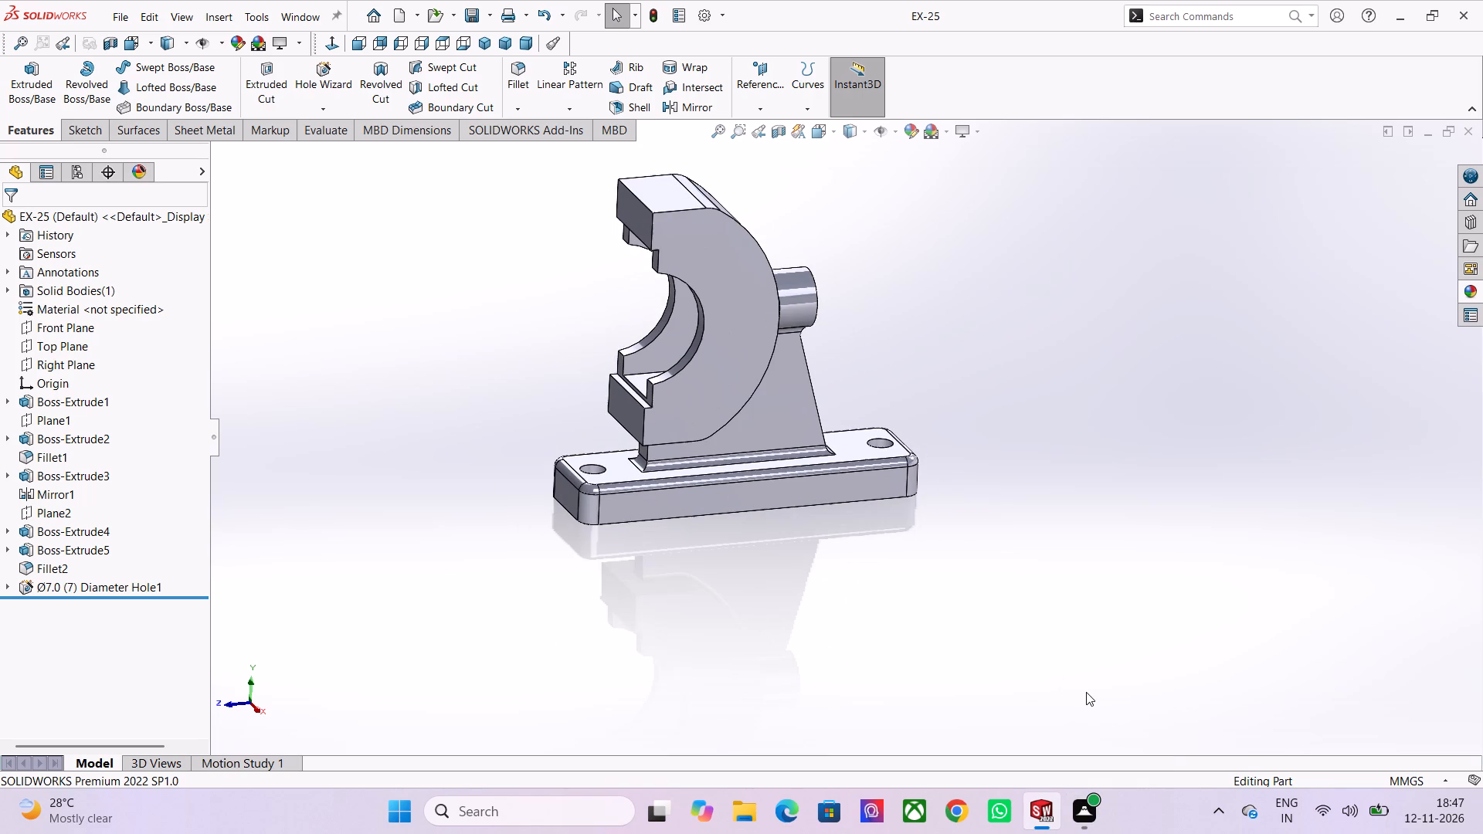
pyautogui.scroll(-1, 964, 649)
pyautogui.scroll(-3, 759, 422)
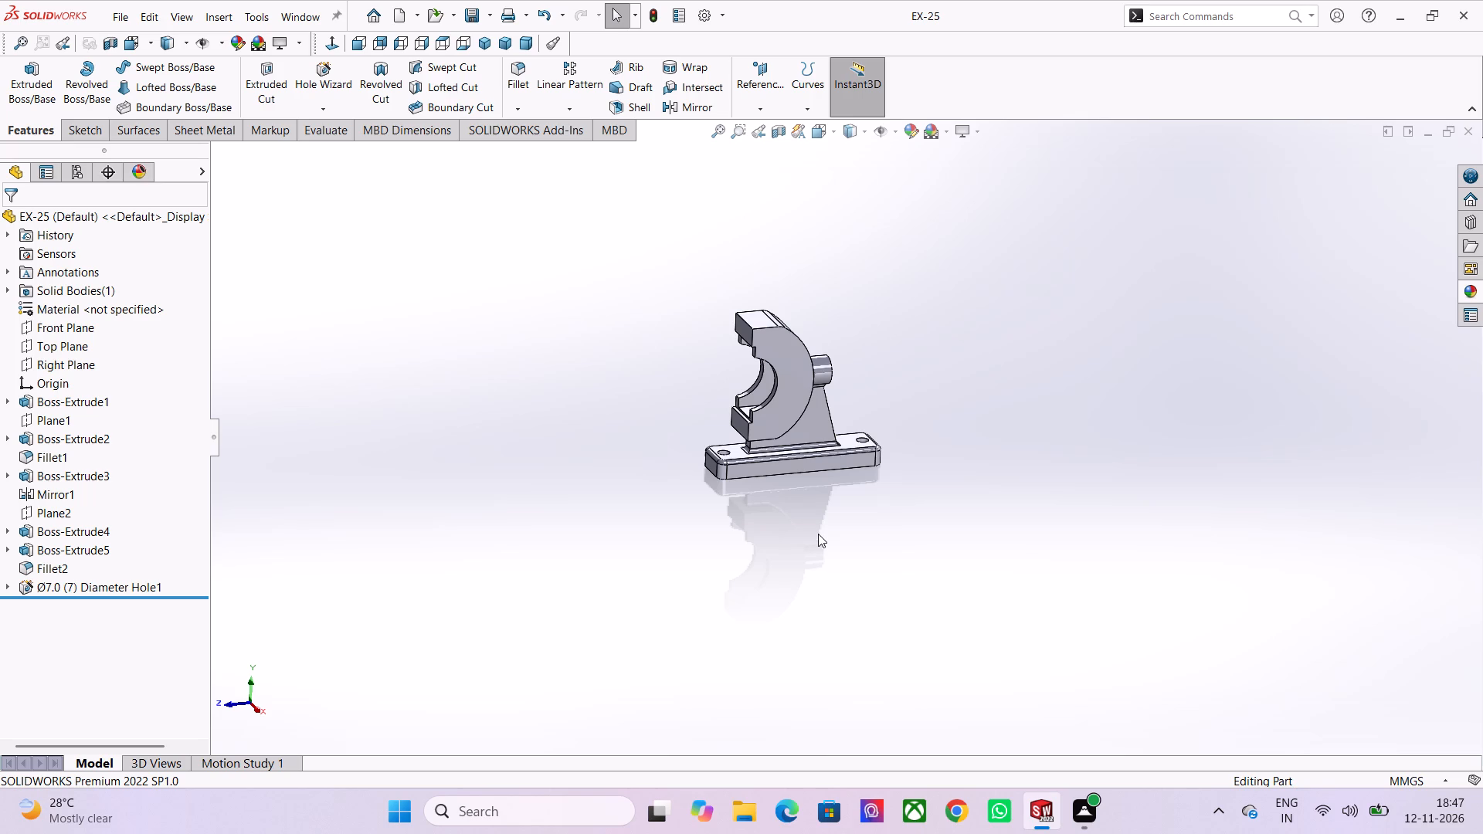
pyautogui.scroll(2, 757, 307)
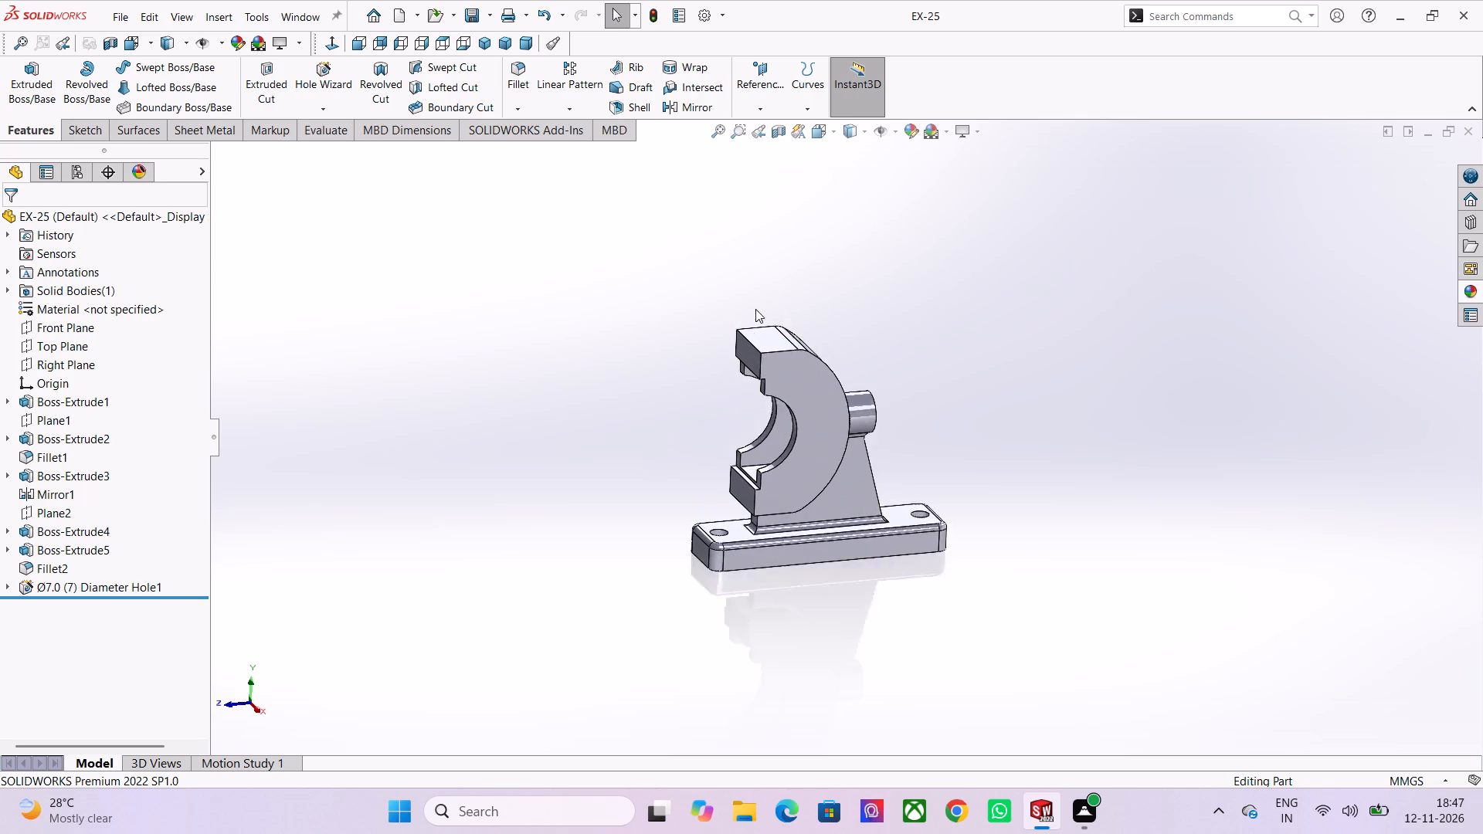
pyautogui.scroll(1, 755, 309)
pyautogui.scroll(-2, 806, 553)
pyautogui.moveTo(804, 606); pyautogui.dragTo(918, 566, button='middle')
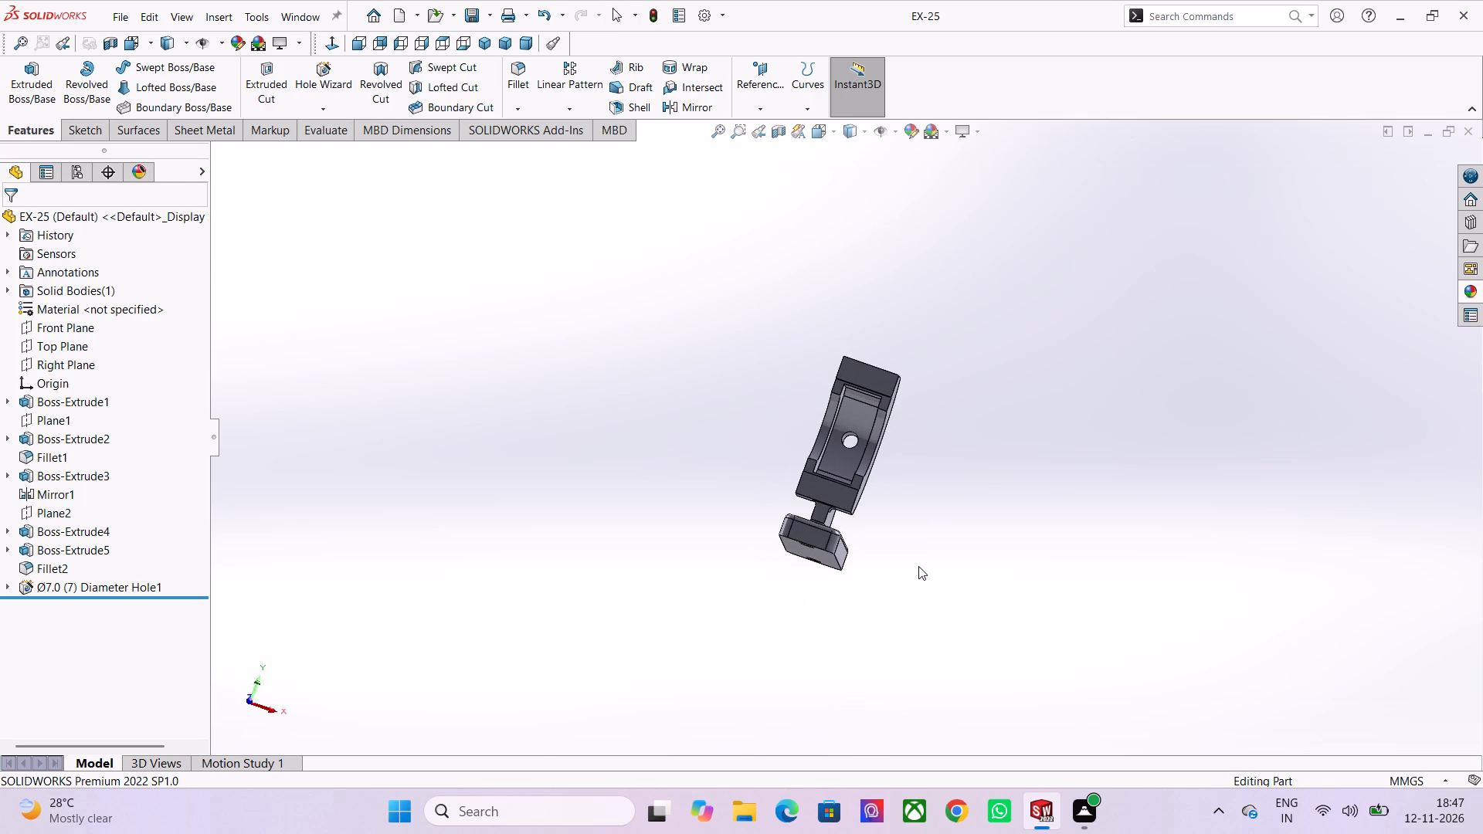
pyautogui.scroll(4, 918, 566)
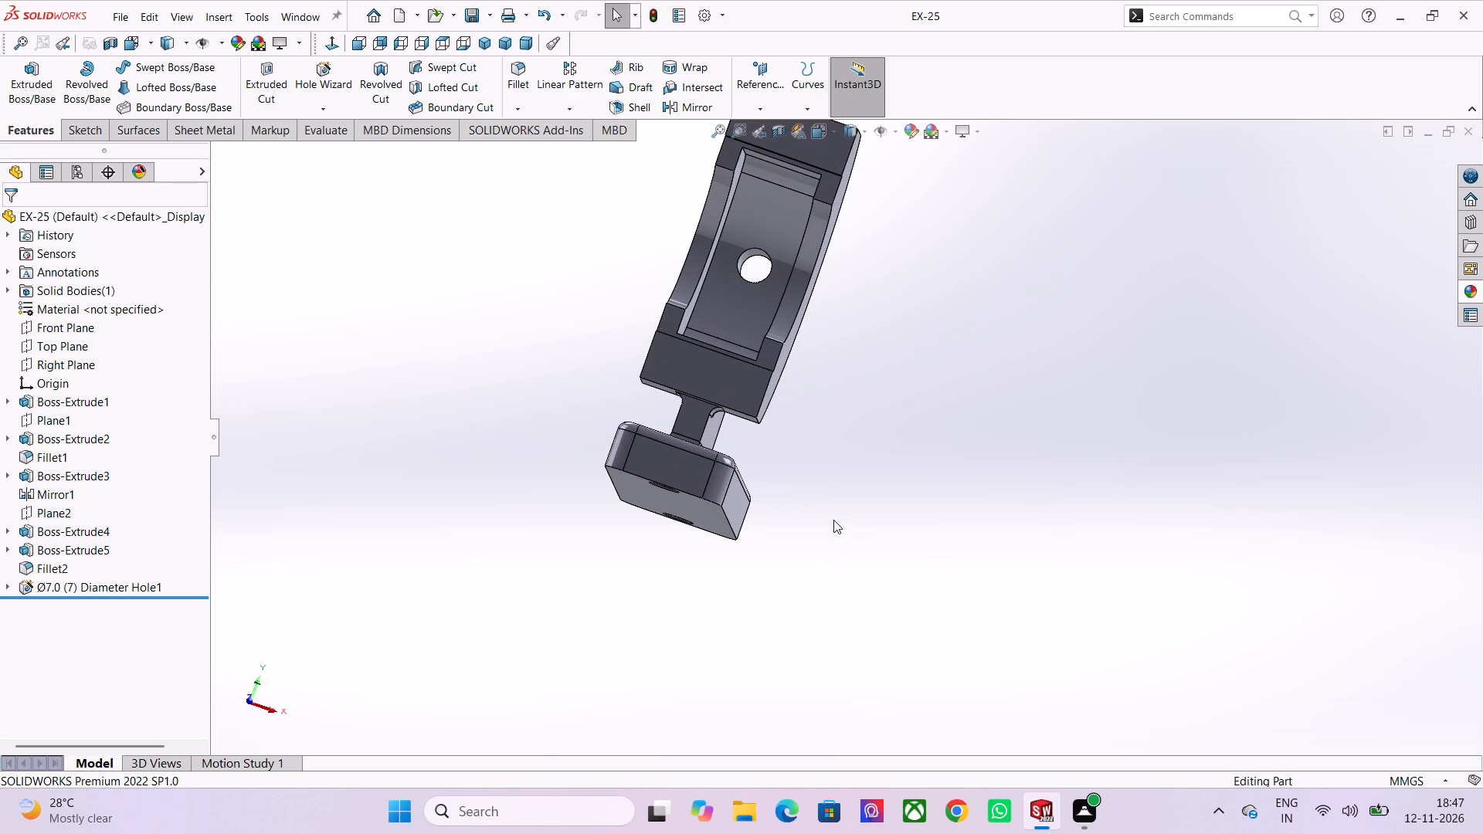
pyautogui.scroll(-1, 708, 408)
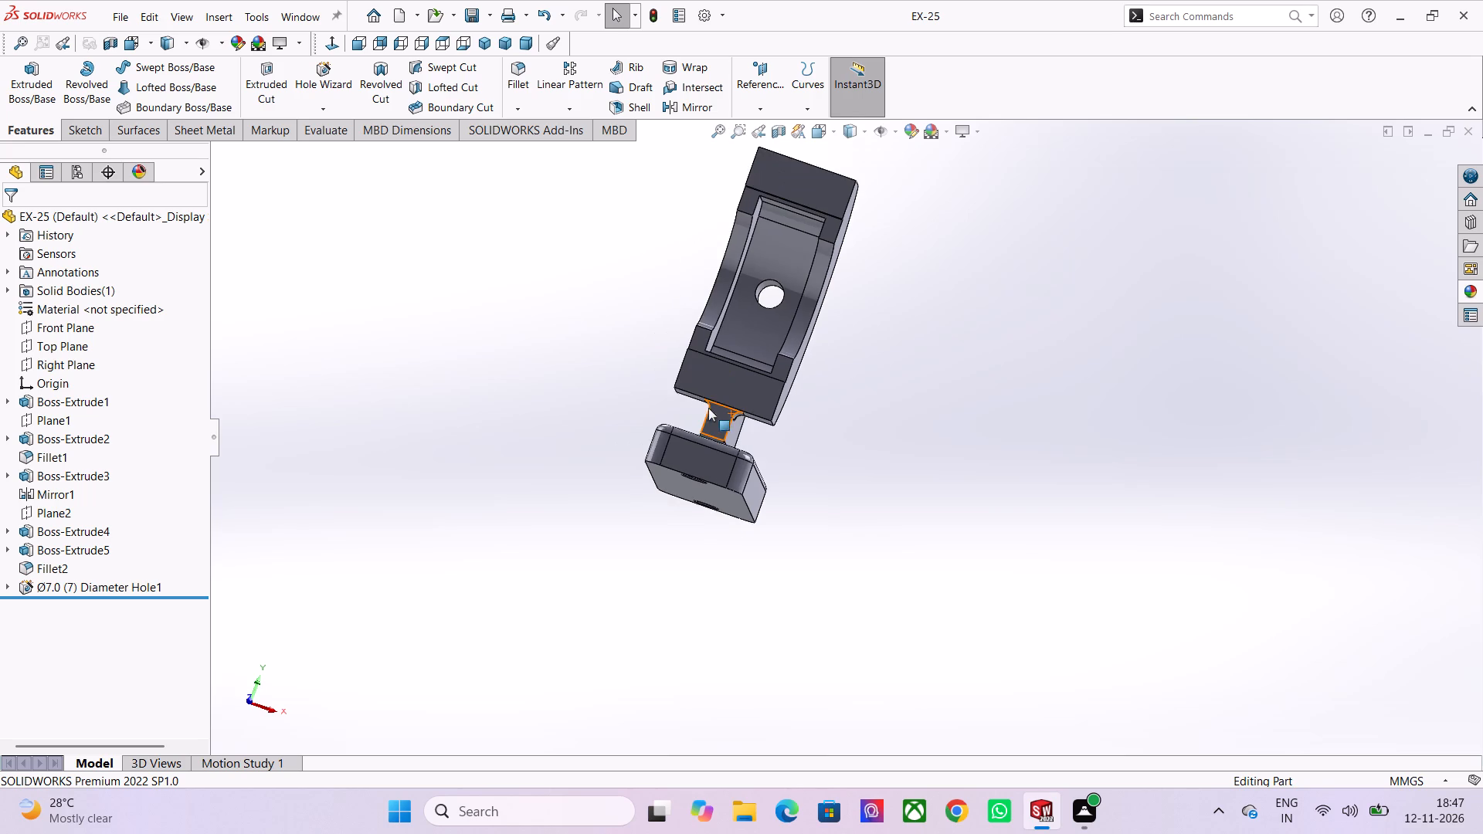
# Start a Hole Wizard straight tapped hole, ANSI Metric bottoming tapped type, with size M6x1.0.
pyautogui.moveTo(642, 374); pyautogui.dragTo(481, 523, button='middle')
pyautogui.click(344, 80)
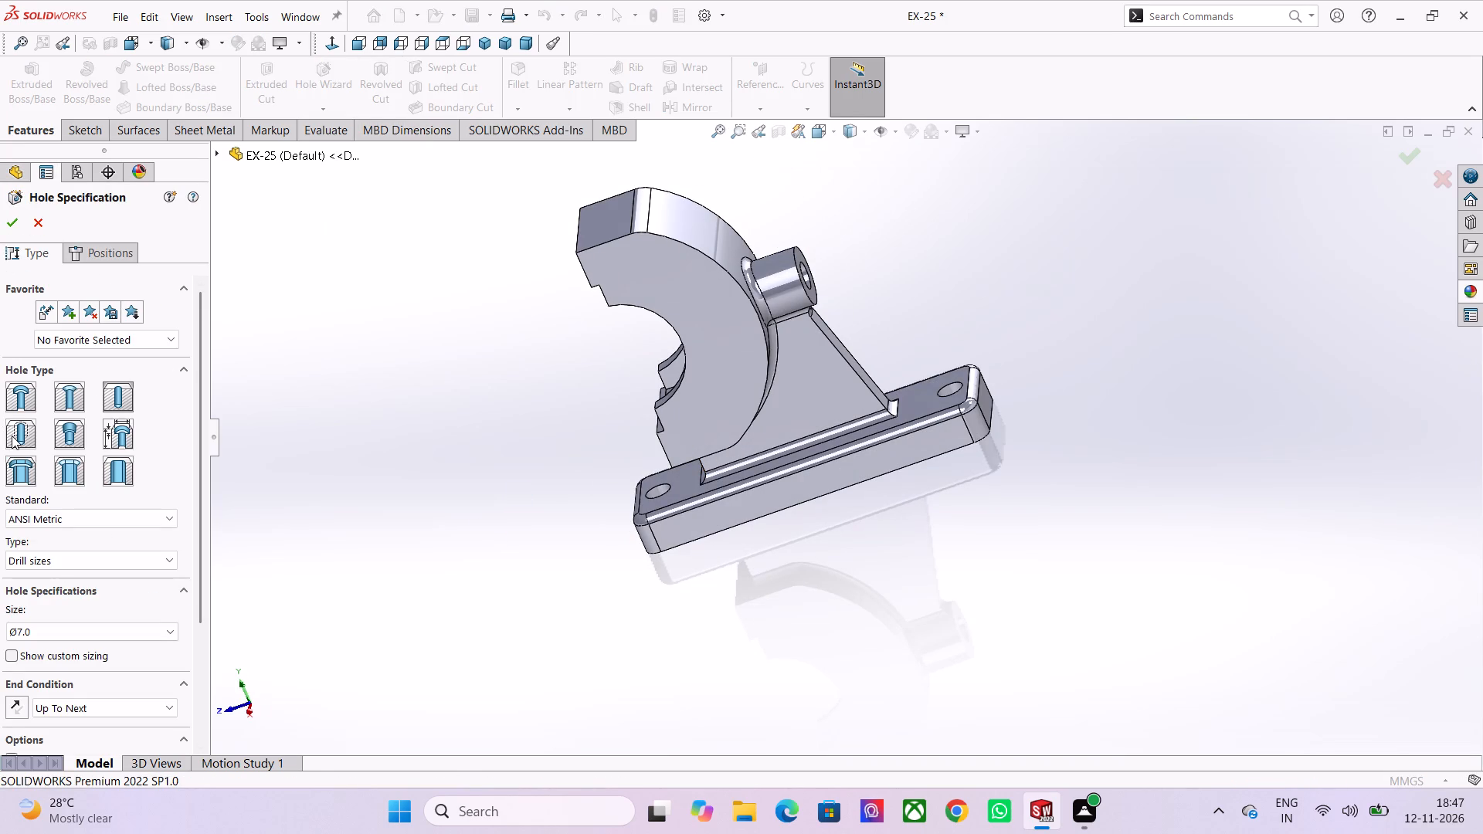
pyautogui.click(19, 429)
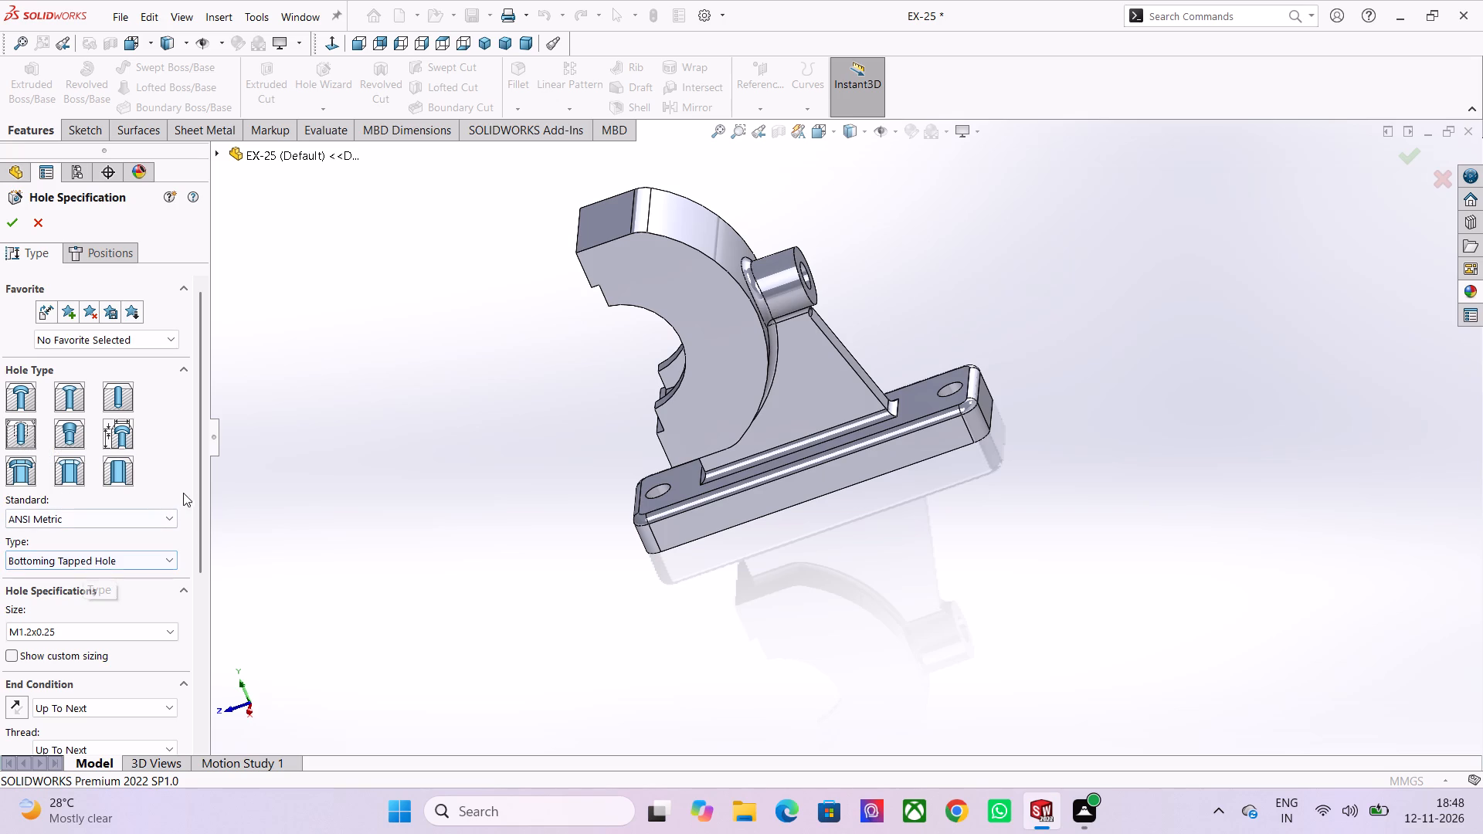
pyautogui.moveTo(202, 486); pyautogui.dragTo(200, 598)
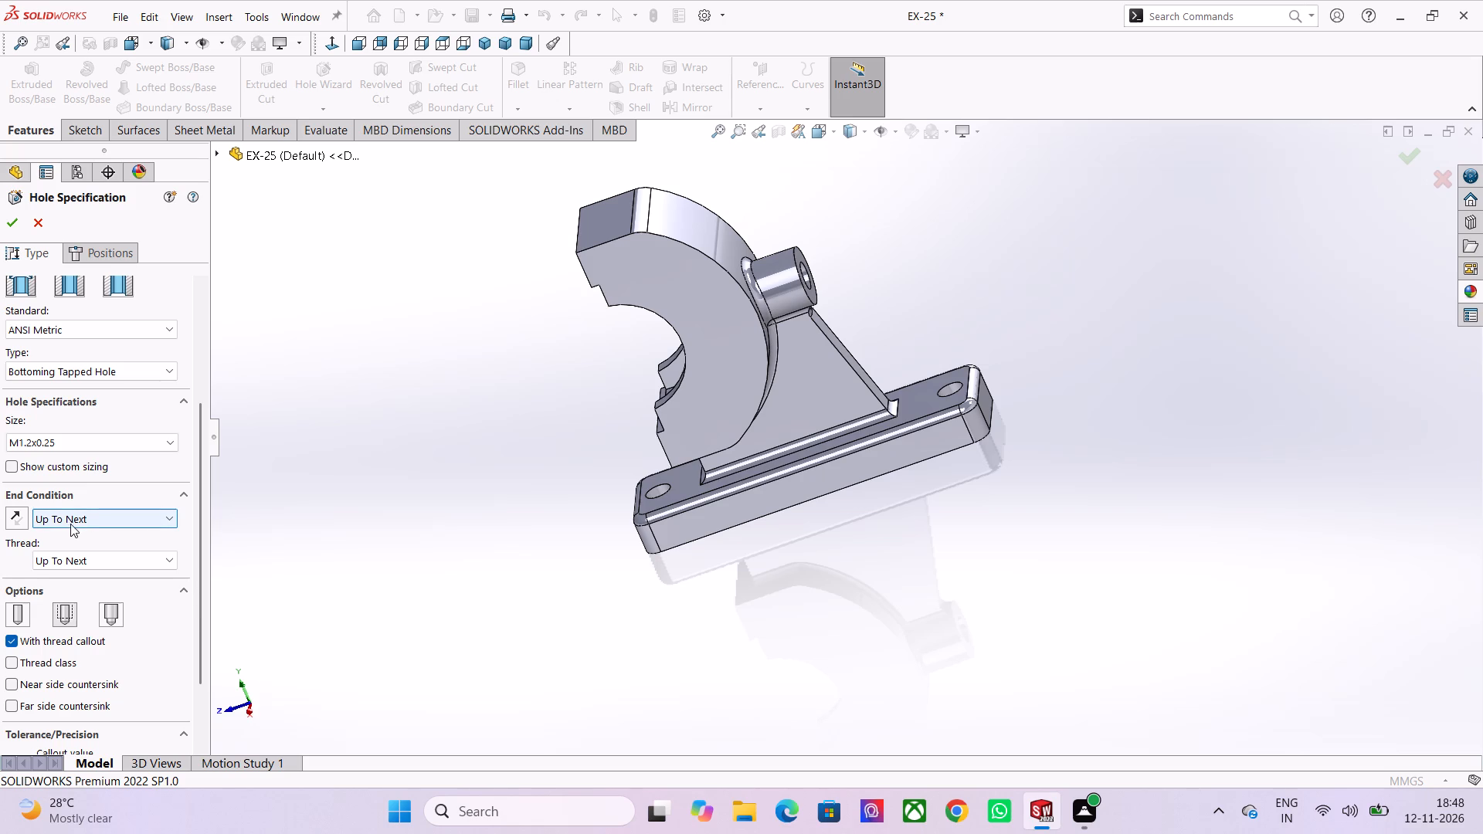
pyautogui.click(74, 449)
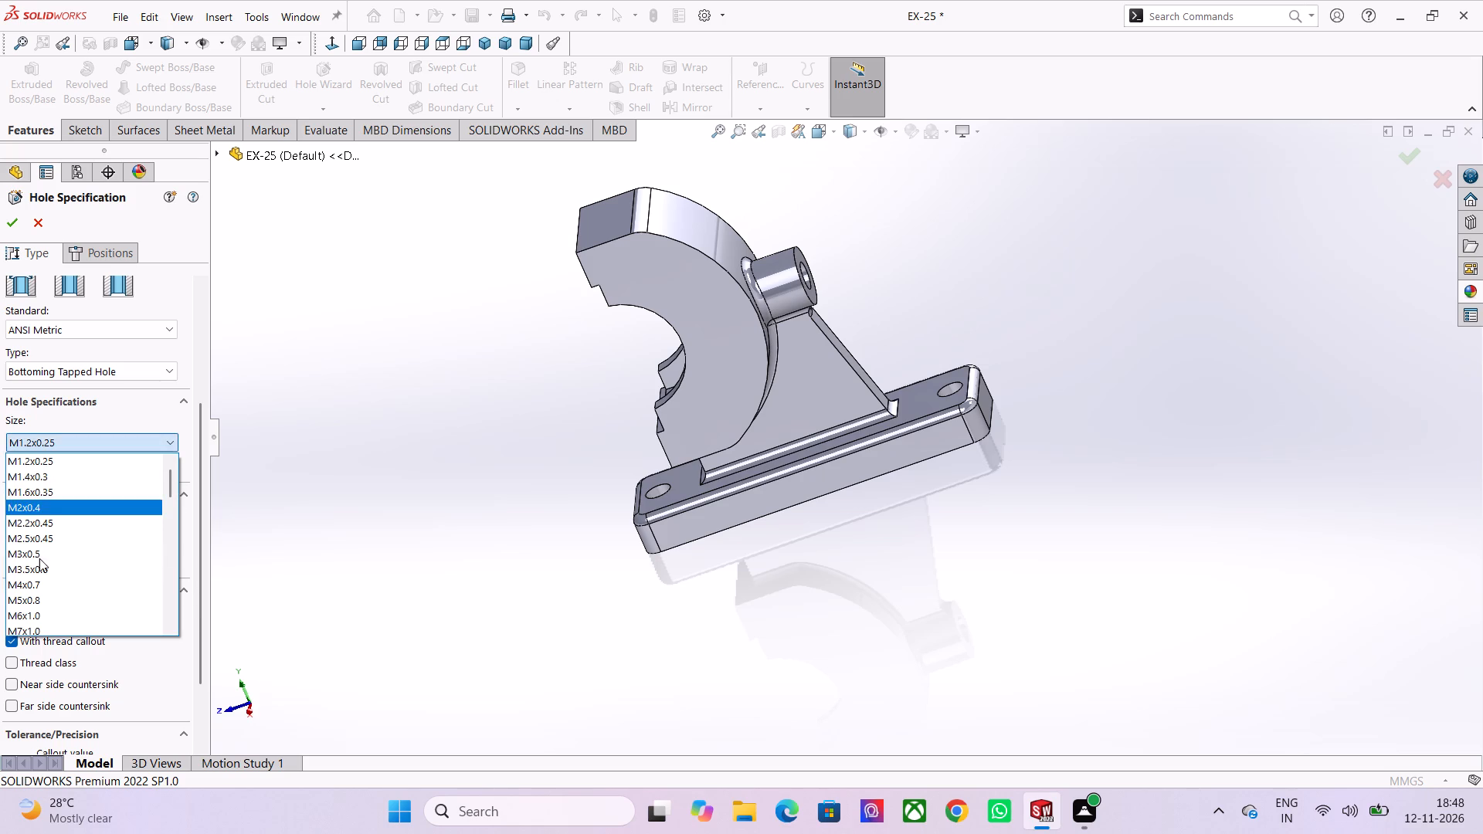
pyautogui.click(39, 612)
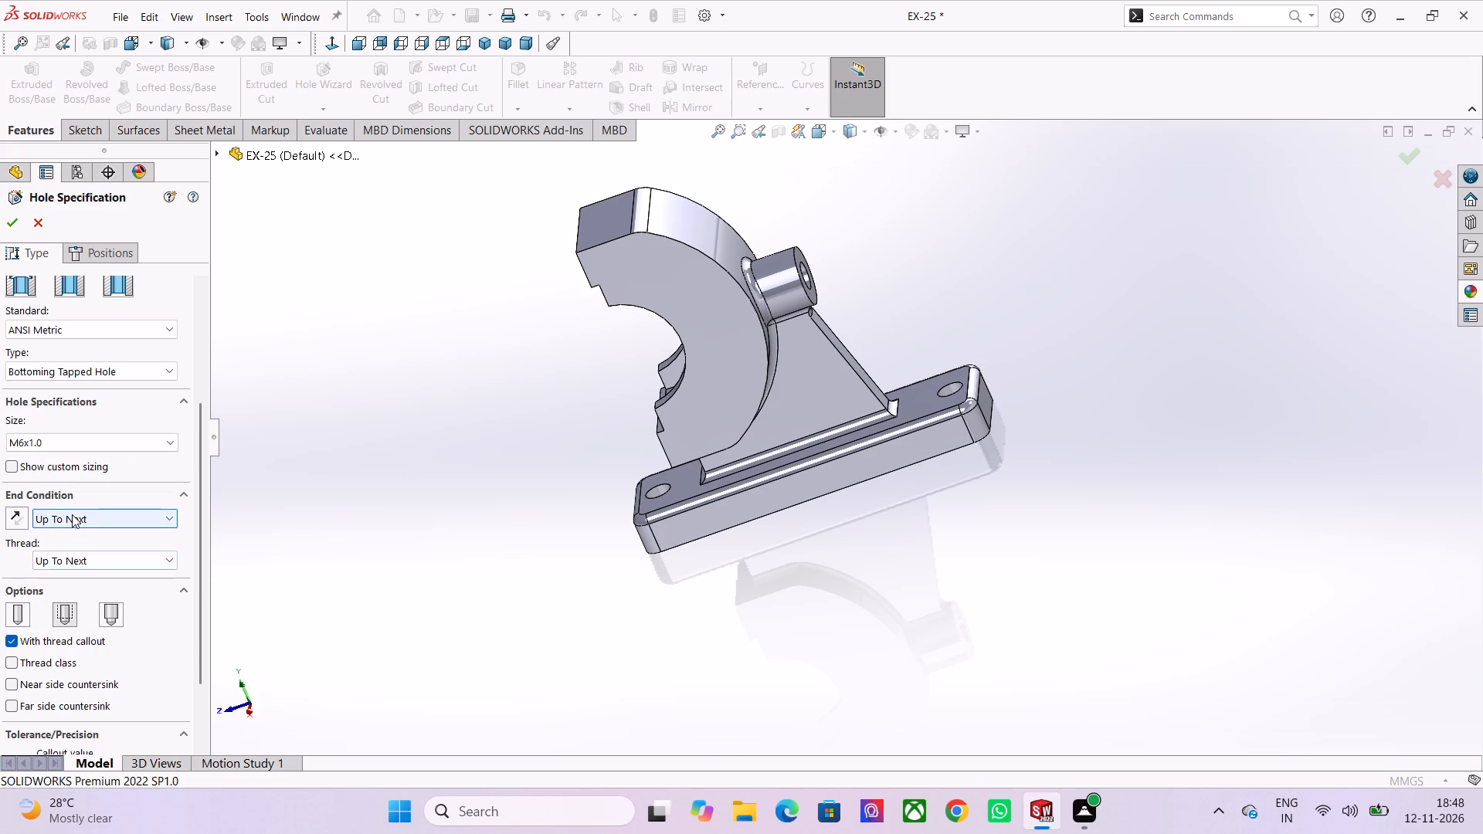
# Set the tapped hole's end condition to Blind with an 18 mm hole depth and a 14 mm thread depth.
pyautogui.click(72, 514)
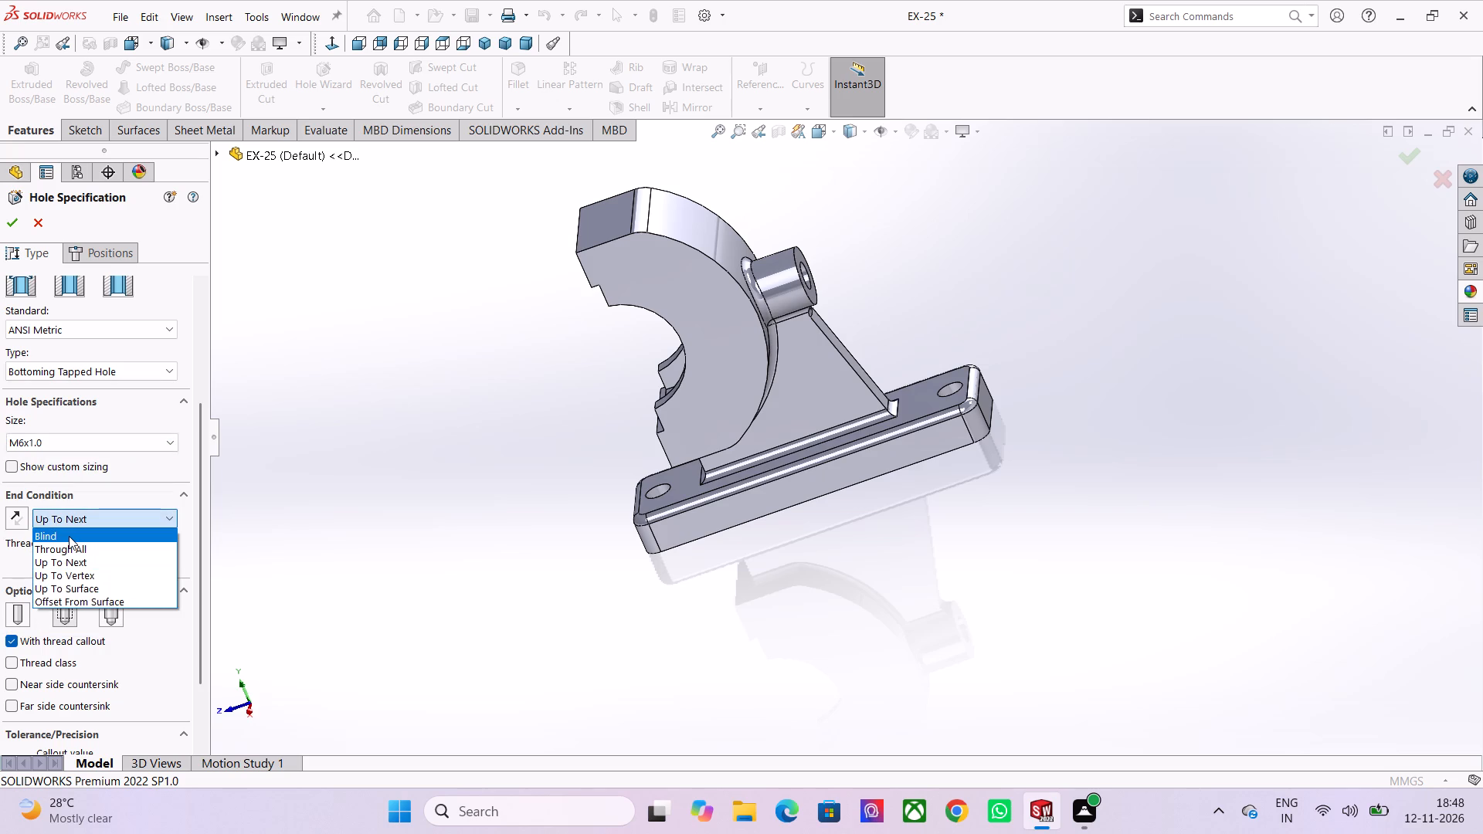
pyautogui.click(69, 536)
pyautogui.doubleClick(70, 549)
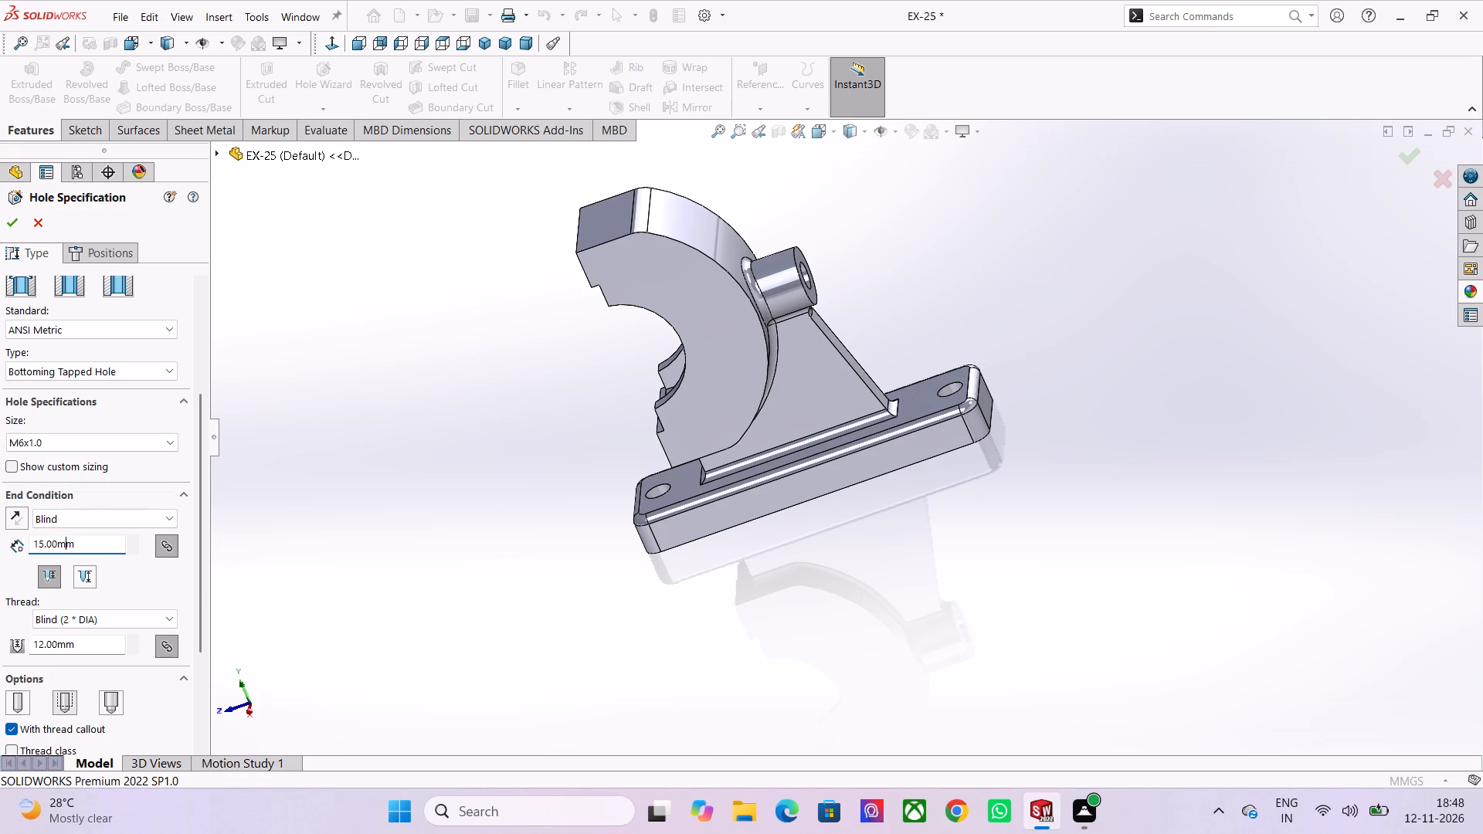
pyautogui.write('18')
pyautogui.click(53, 575)
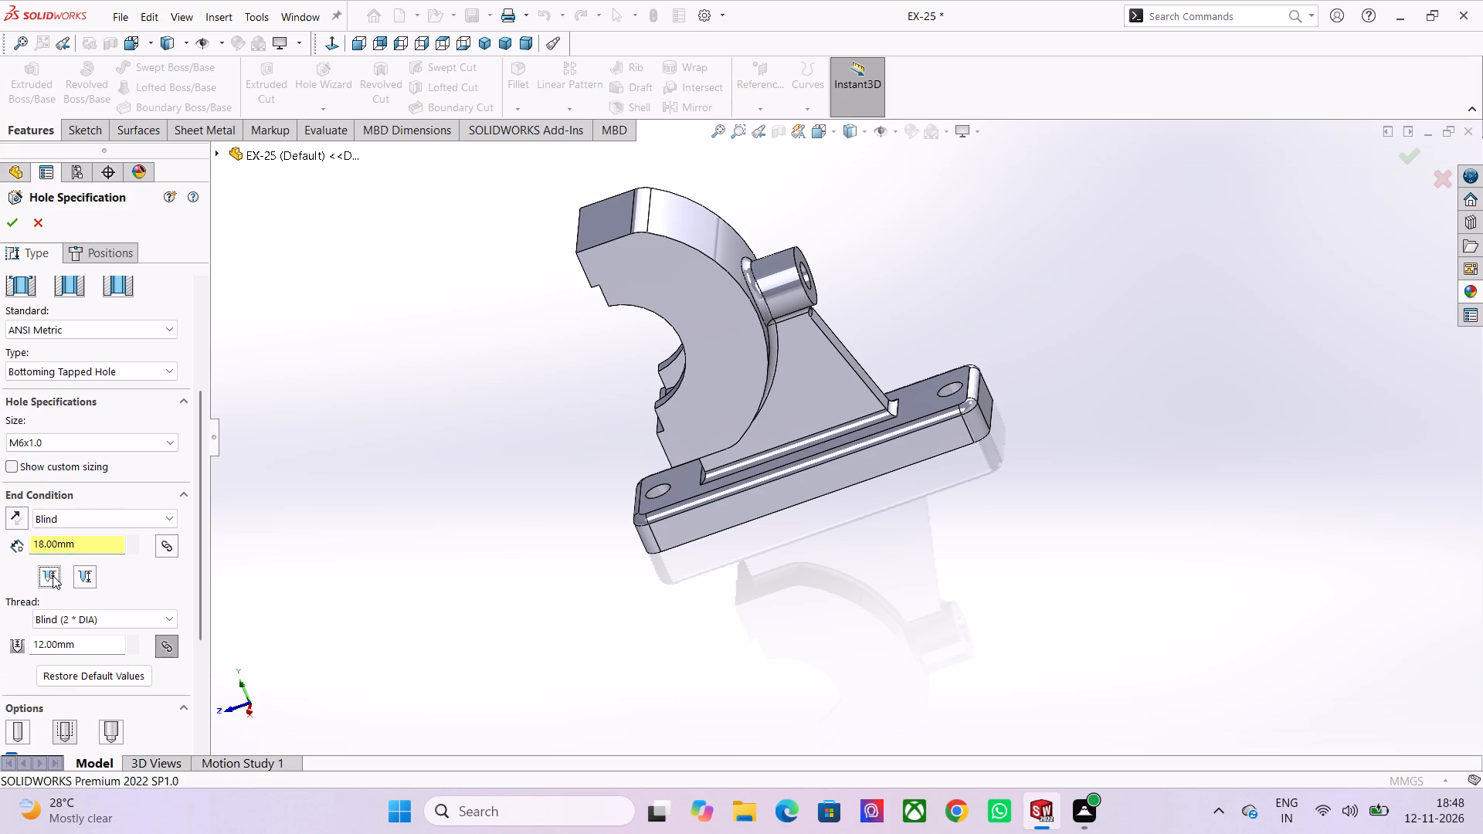
pyautogui.click(53, 575)
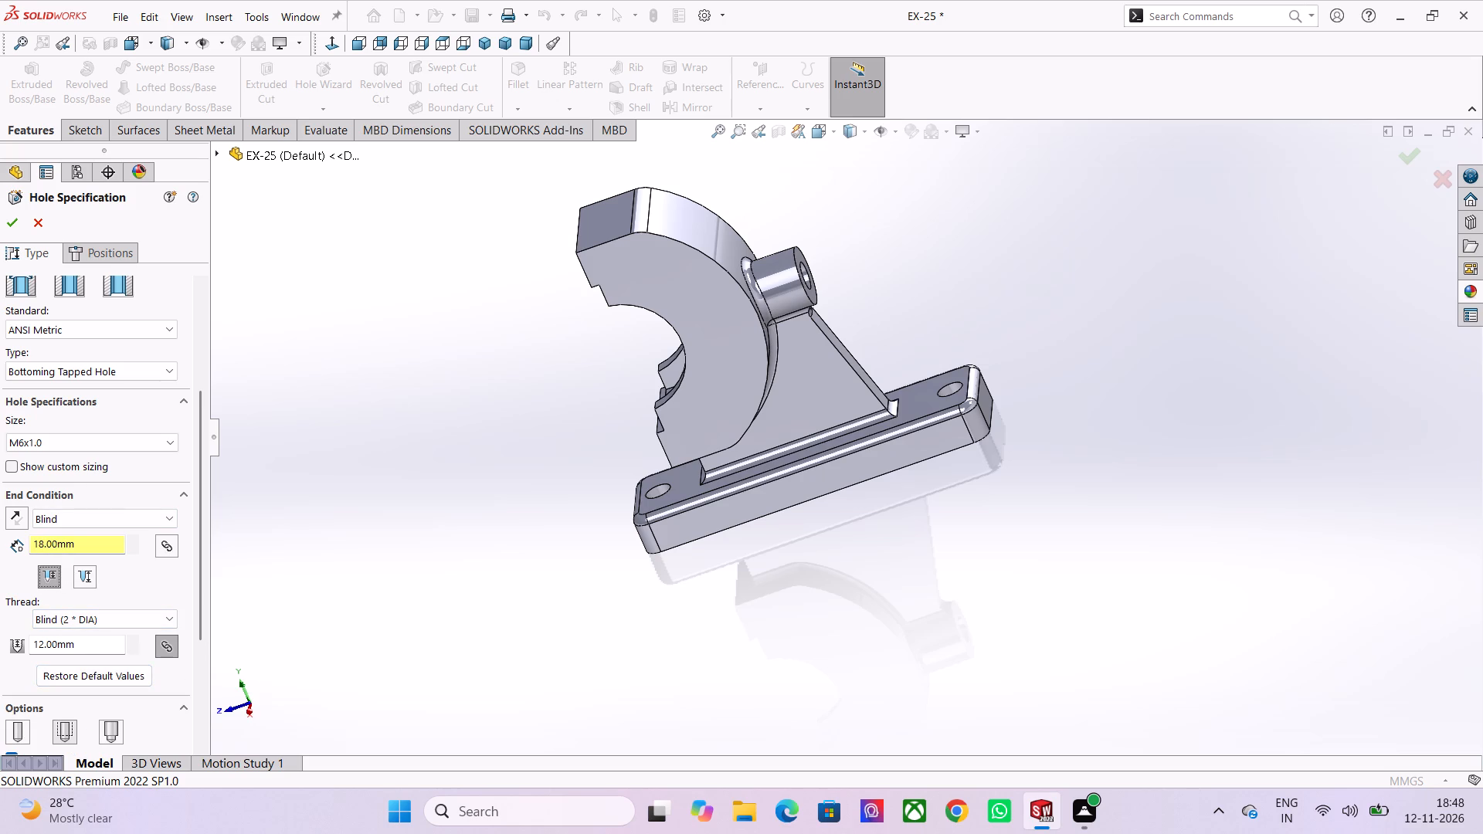
pyautogui.doubleClick(83, 649)
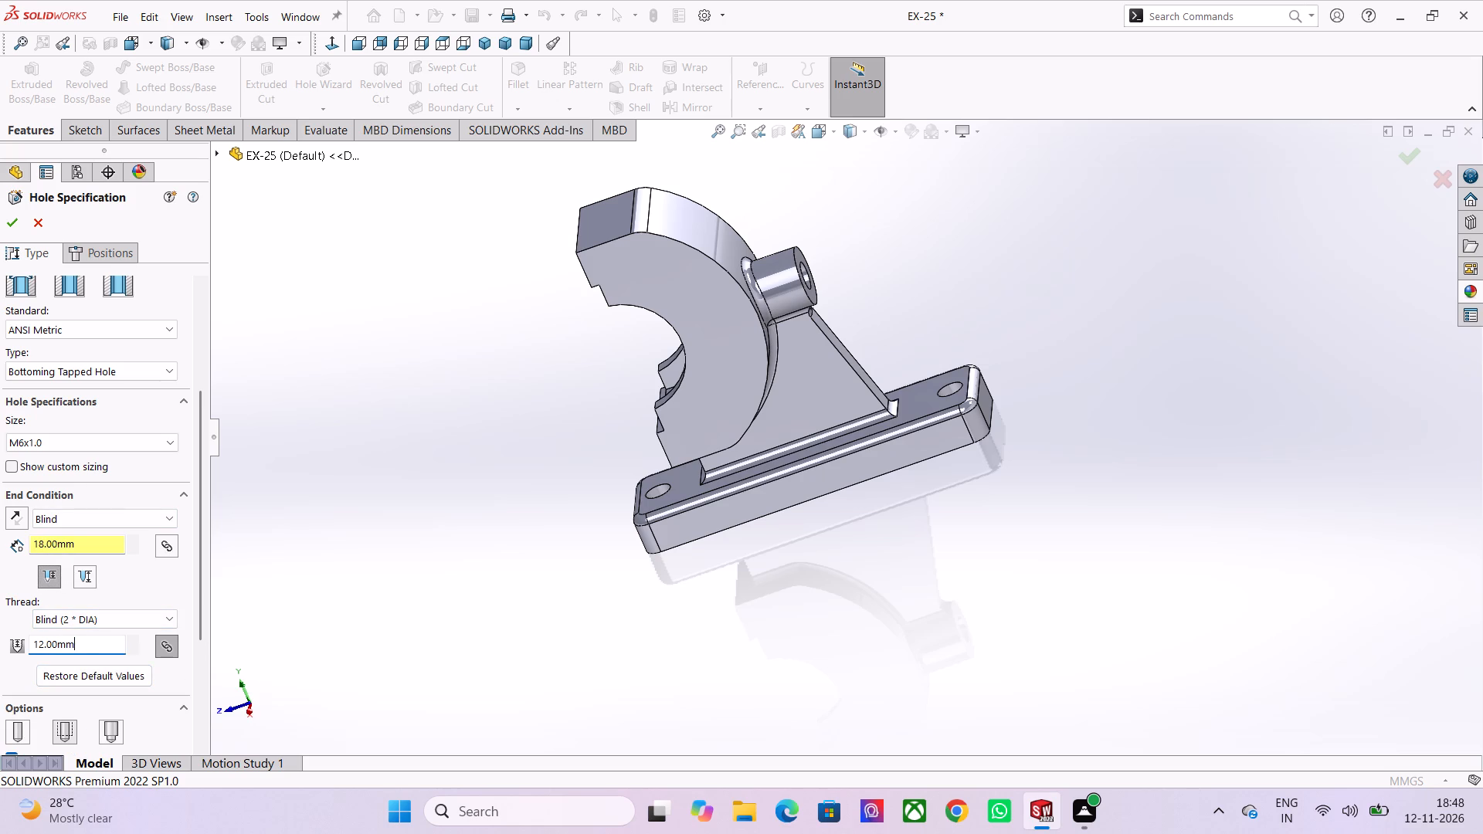
pyautogui.doubleClick(85, 647)
pyautogui.write('14')
pyautogui.scroll(-1, 199, 558)
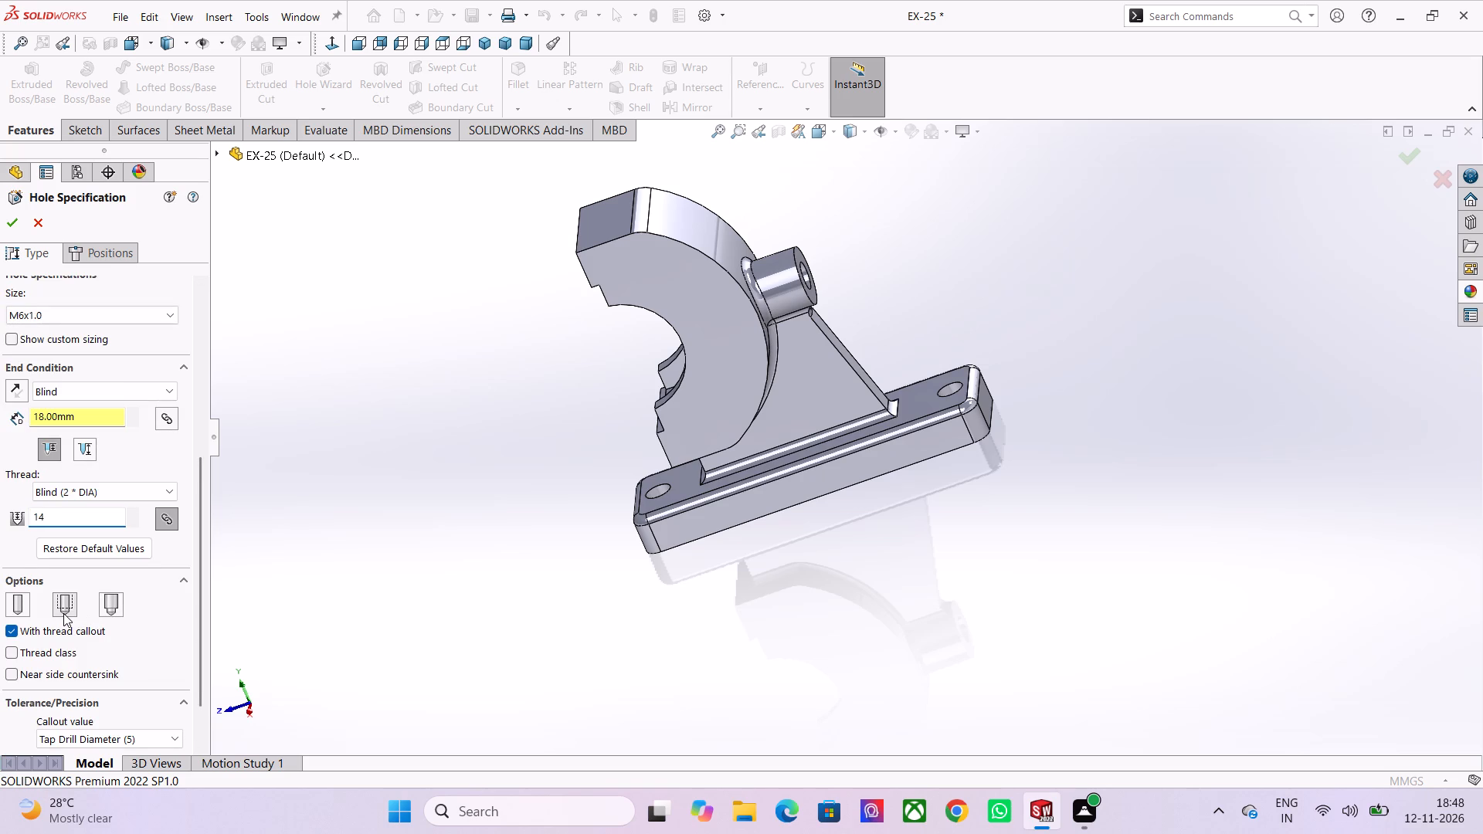
pyautogui.click(63, 613)
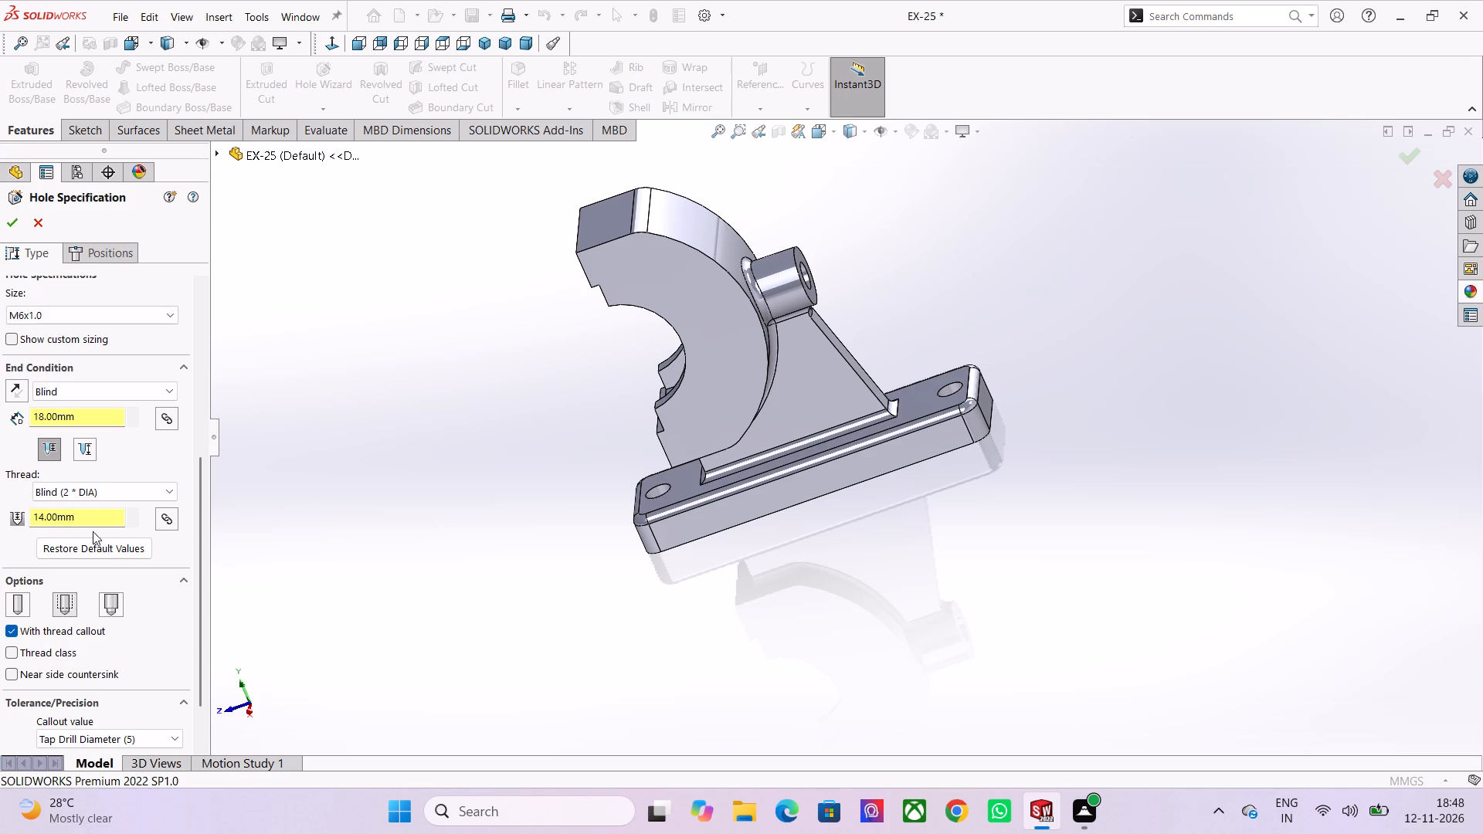
# Place two tapped holes about 53 mm apart on the C-shaped body's upper and lower front end faces, vertically aligned with the origin.
pyautogui.click(103, 262)
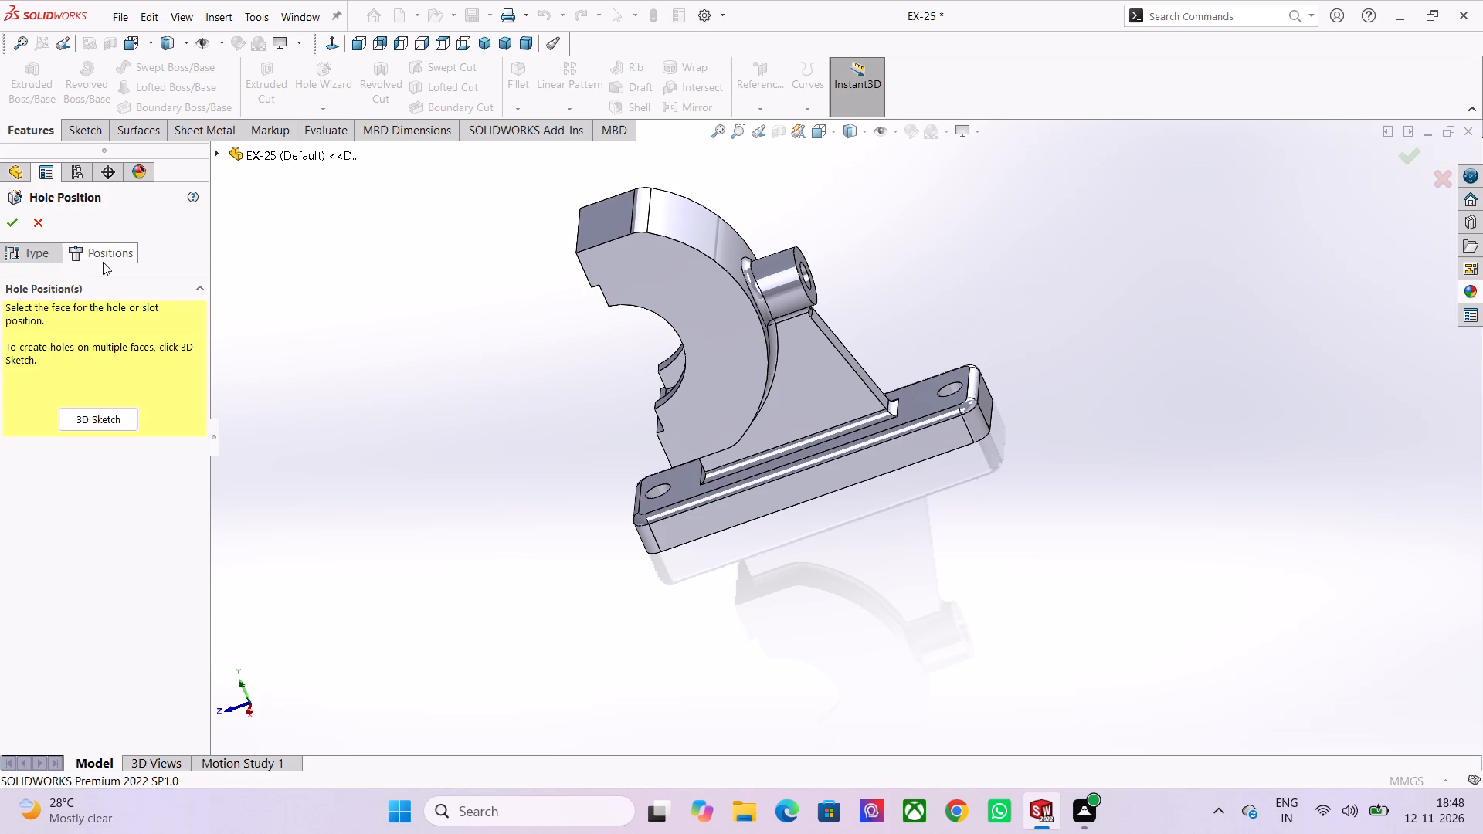
pyautogui.moveTo(518, 554); pyautogui.dragTo(634, 464, button='middle')
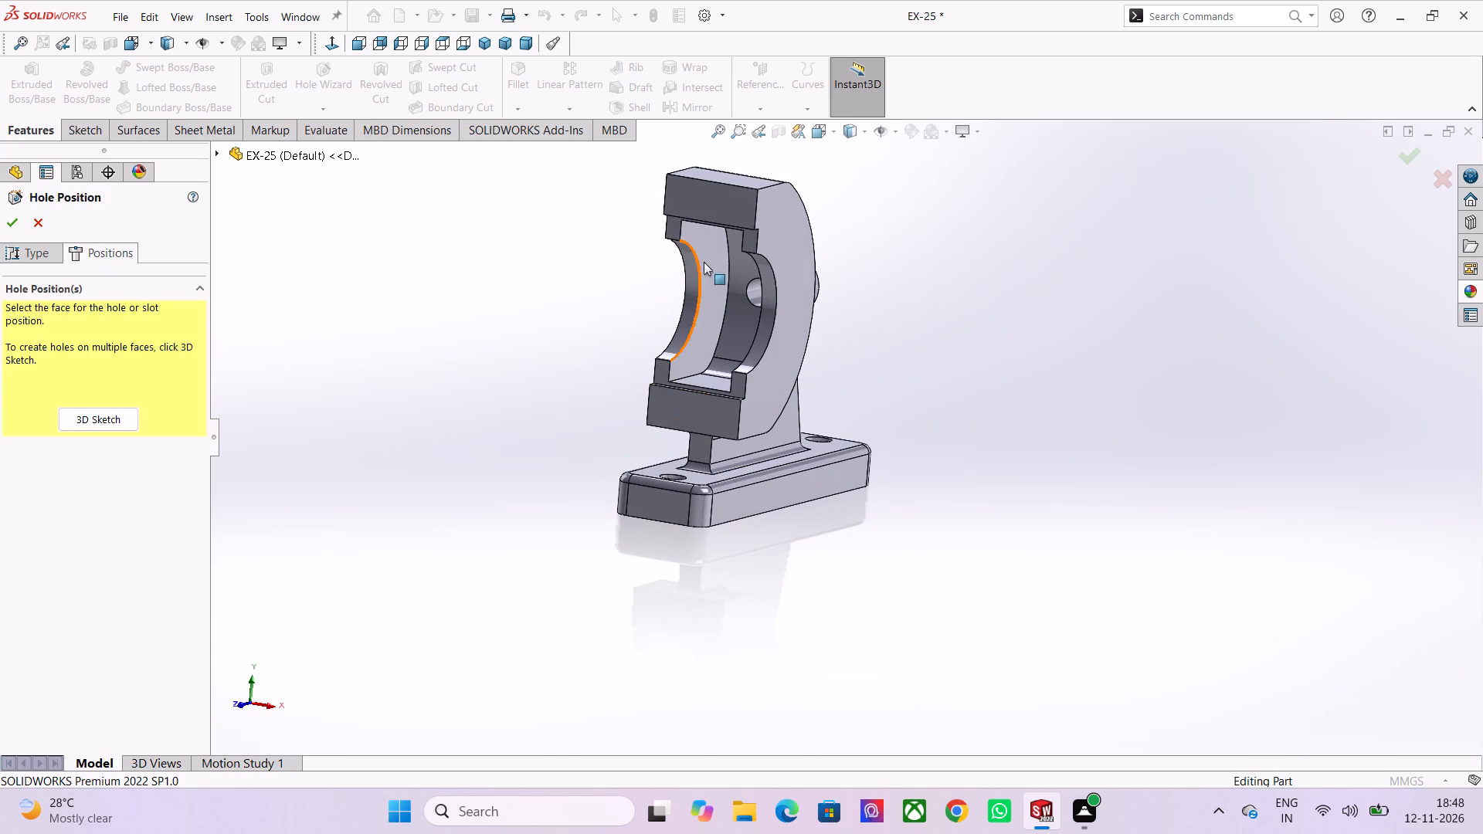
pyautogui.click(723, 196)
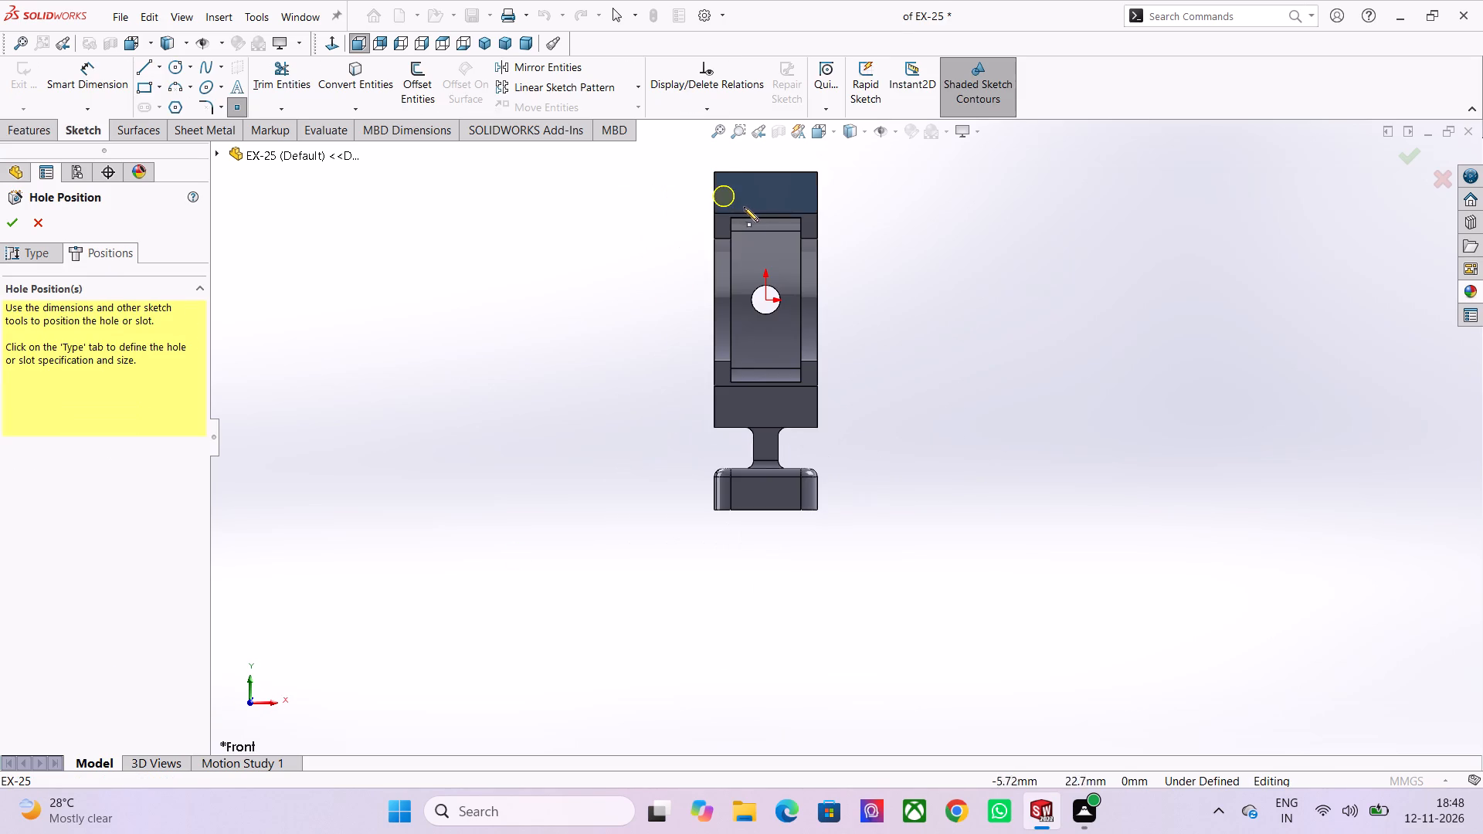
pyautogui.scroll(5, 793, 187)
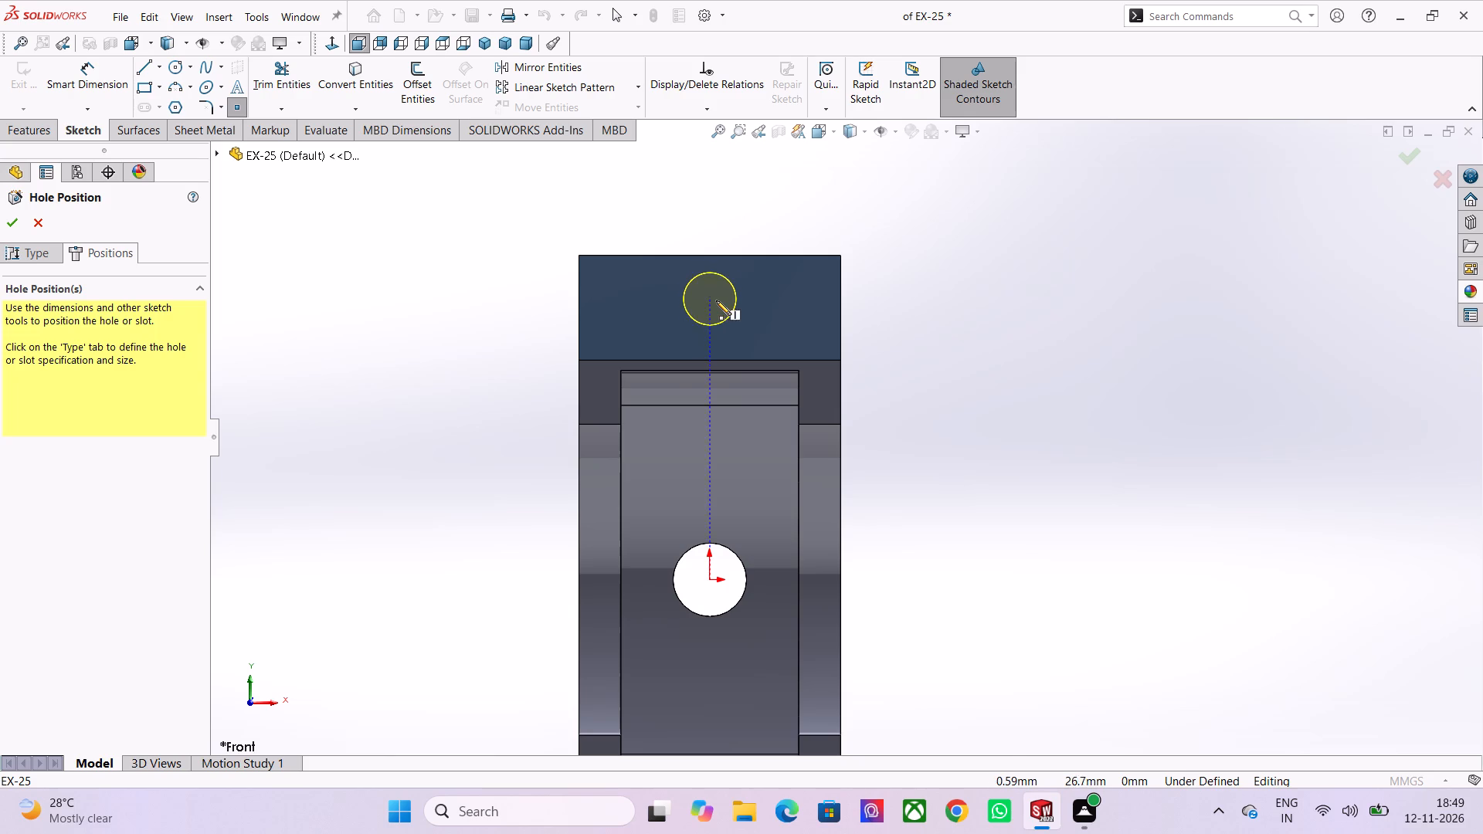
pyautogui.click(711, 300)
pyautogui.scroll(-2, 711, 300)
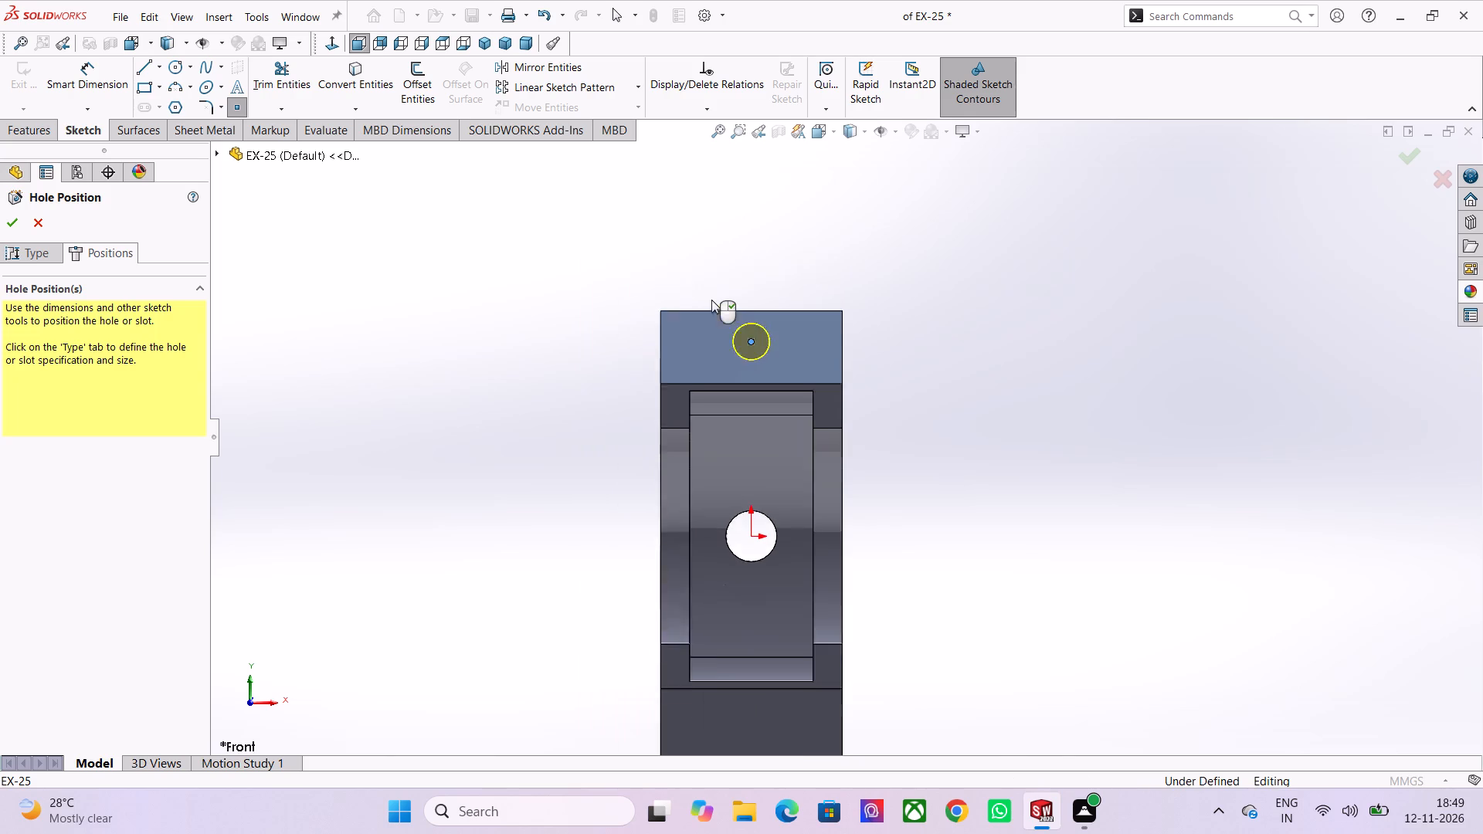
pyautogui.scroll(-1, 711, 300)
pyautogui.scroll(2, 782, 699)
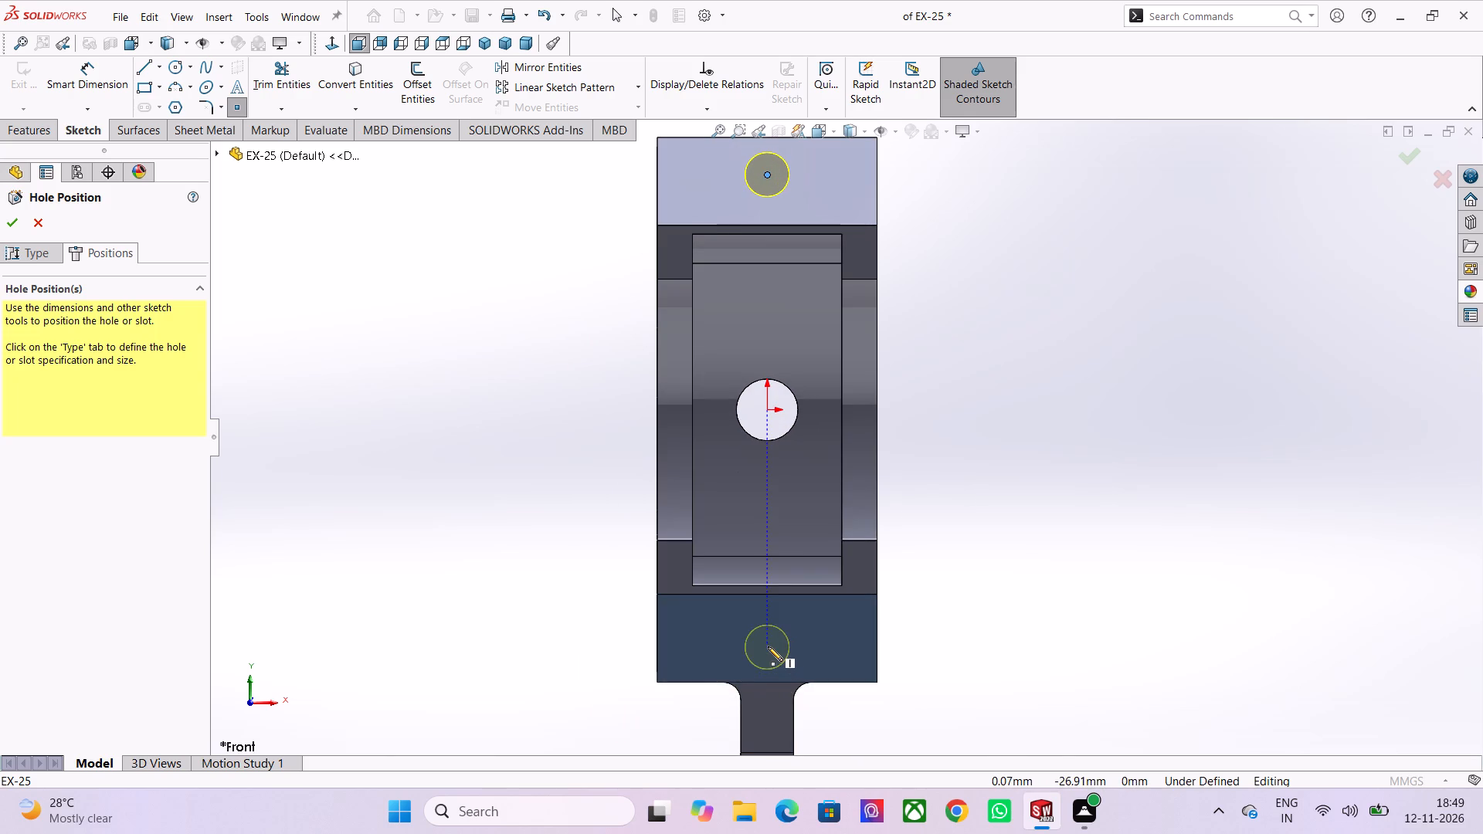
pyautogui.click(768, 640)
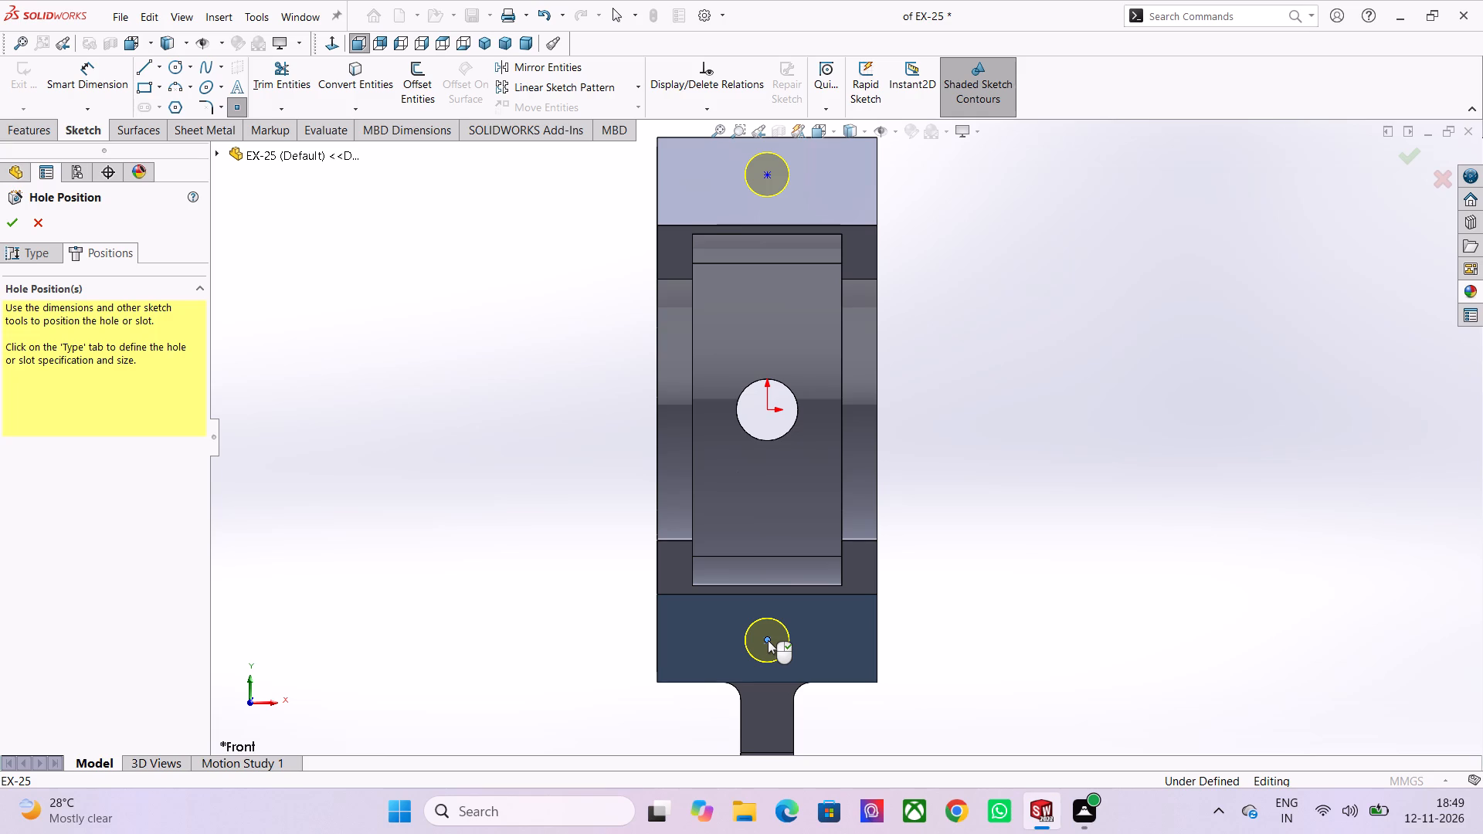
pyautogui.press('Escape')
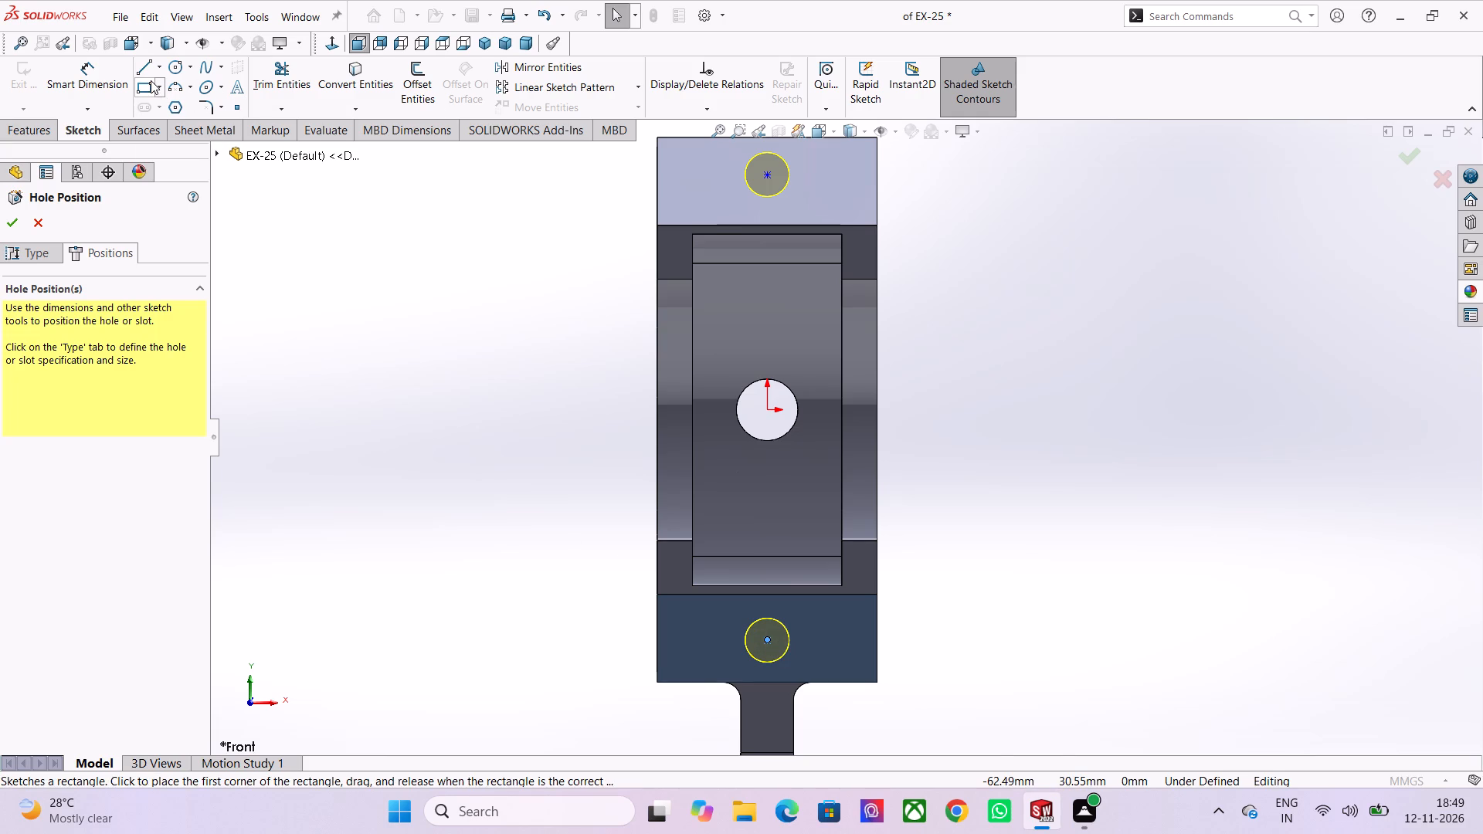
# Dimension the vertical spacing between the two tapped hole centre points and set it to 50 mm.
pyautogui.click(92, 77)
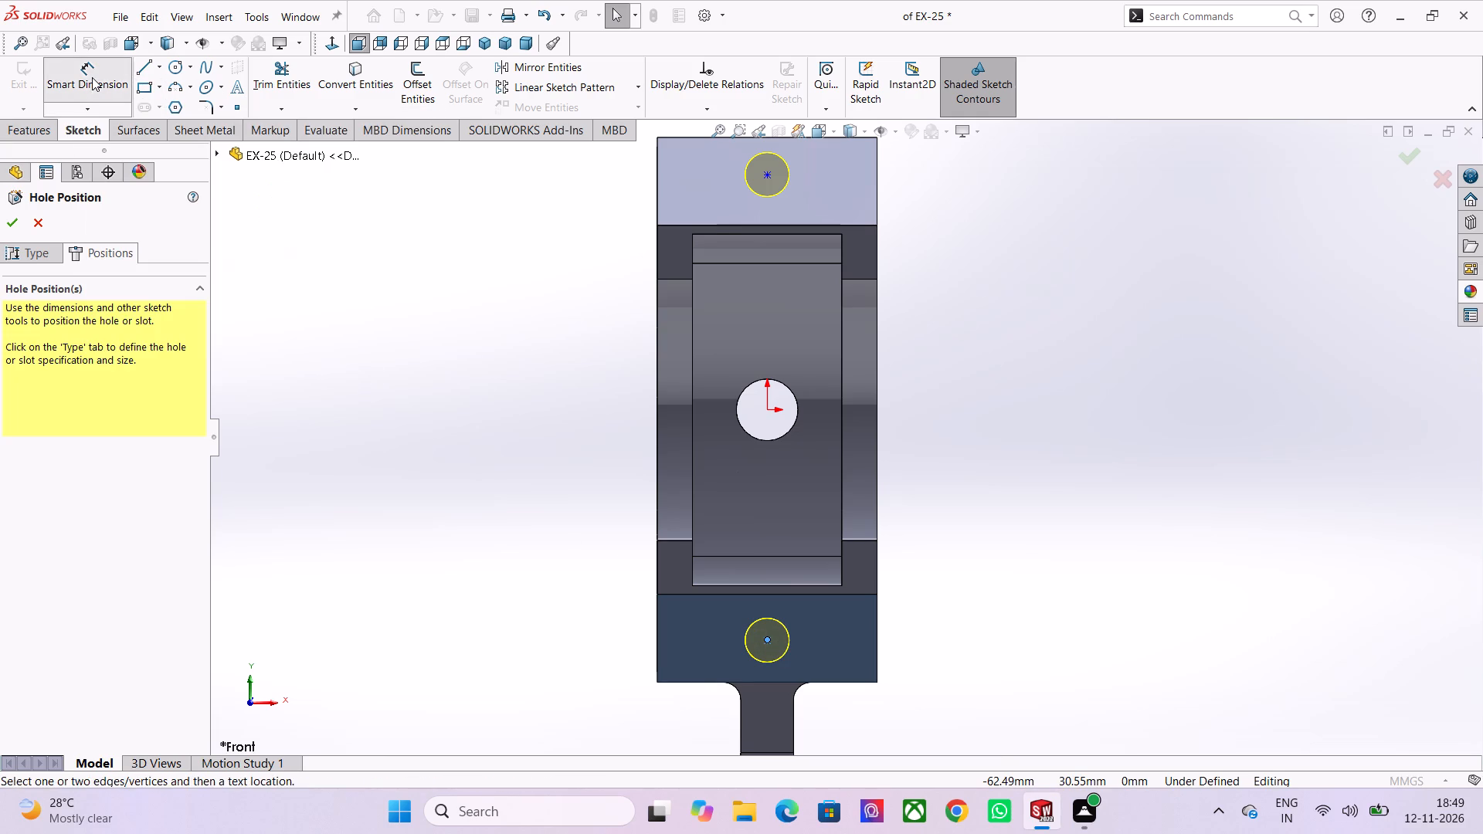
pyautogui.click(769, 173)
pyautogui.click(767, 644)
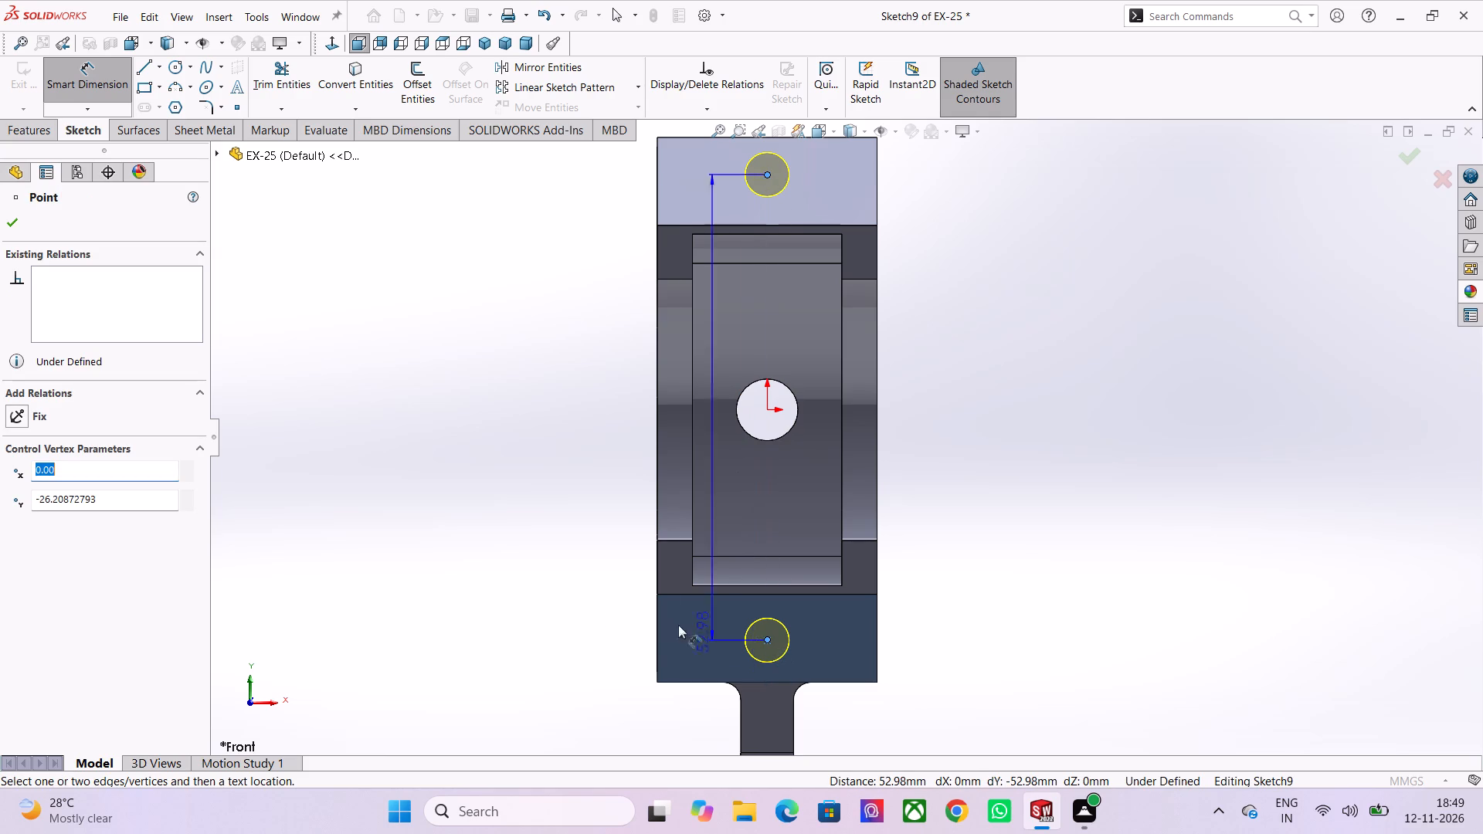
pyautogui.click(484, 578)
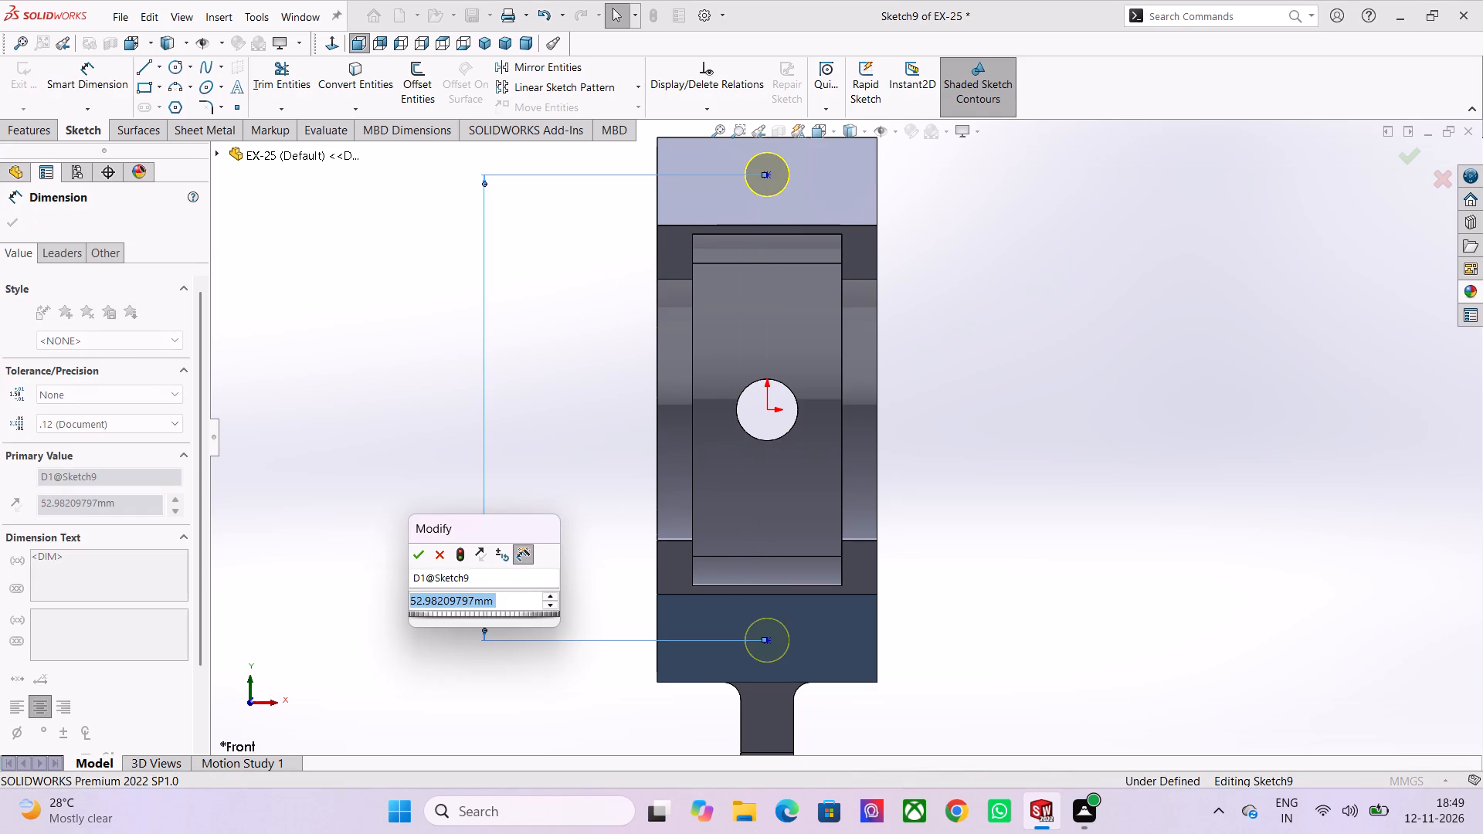
pyautogui.write('50')
pyautogui.press('Return')
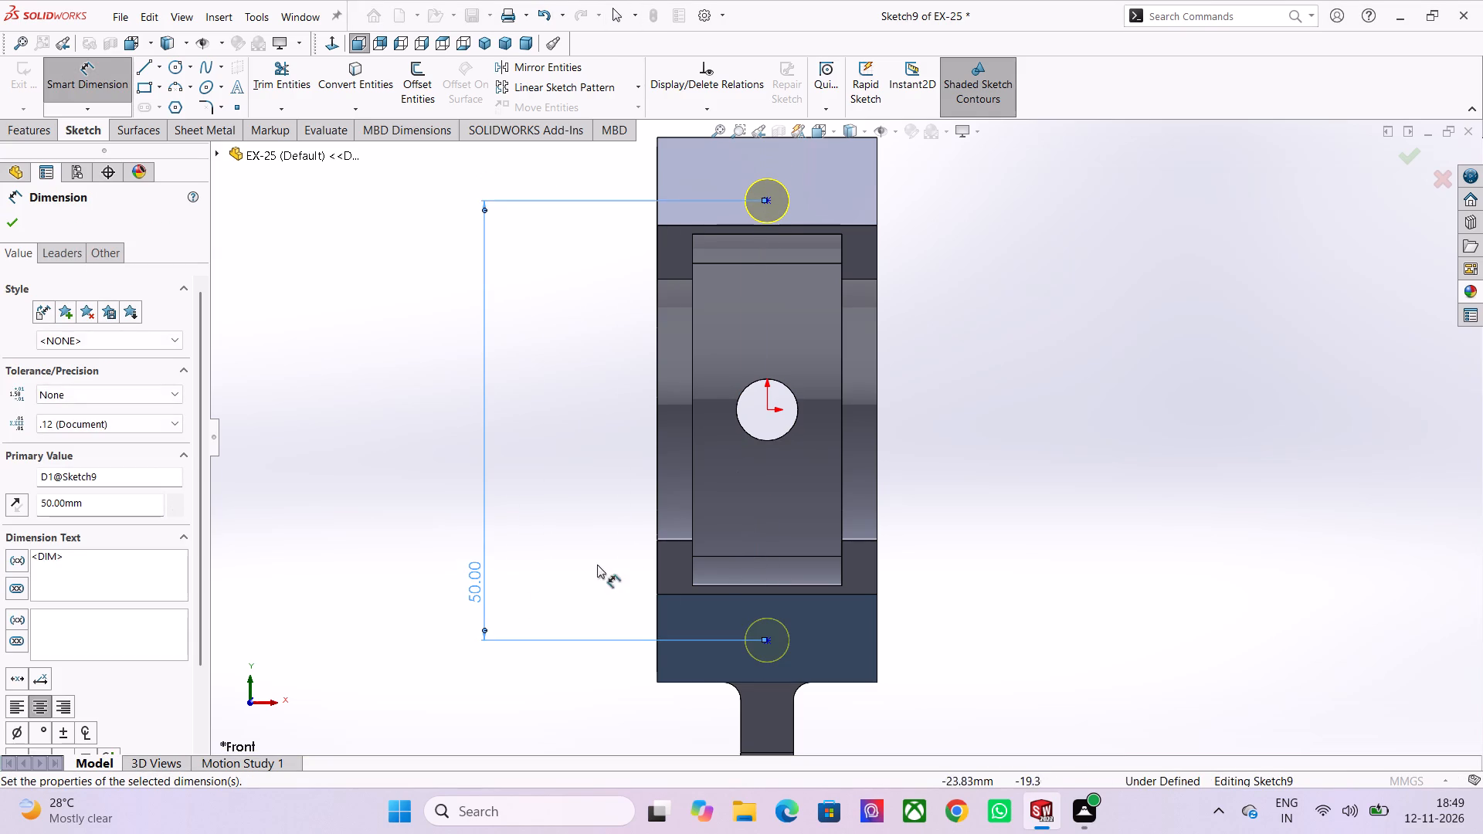
# Dimension the lower tapped hole's centre point from the origin and set the vertical distance to 25 mm.
pyautogui.click(767, 406)
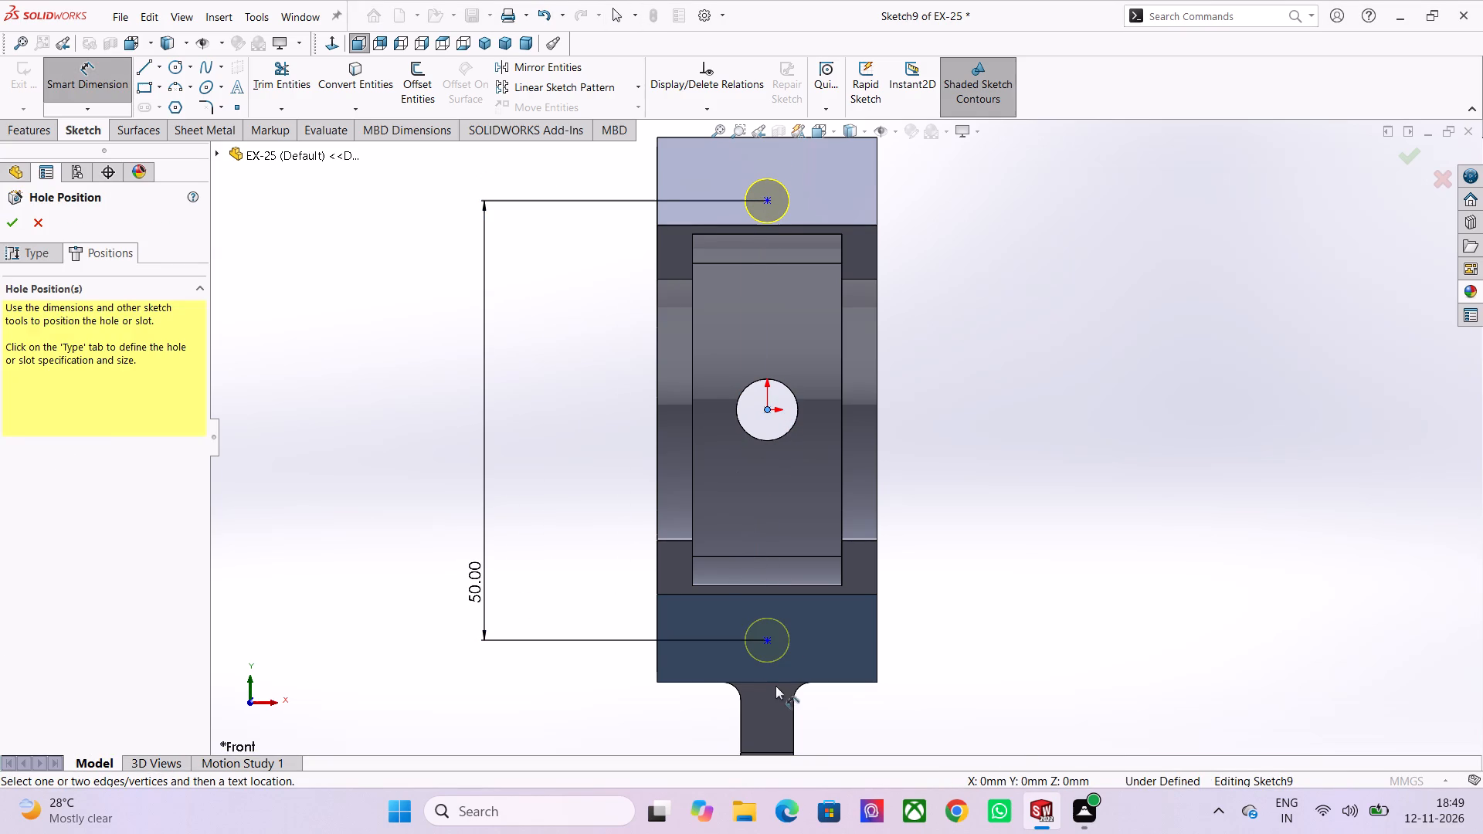
pyautogui.click(765, 641)
pyautogui.click(951, 599)
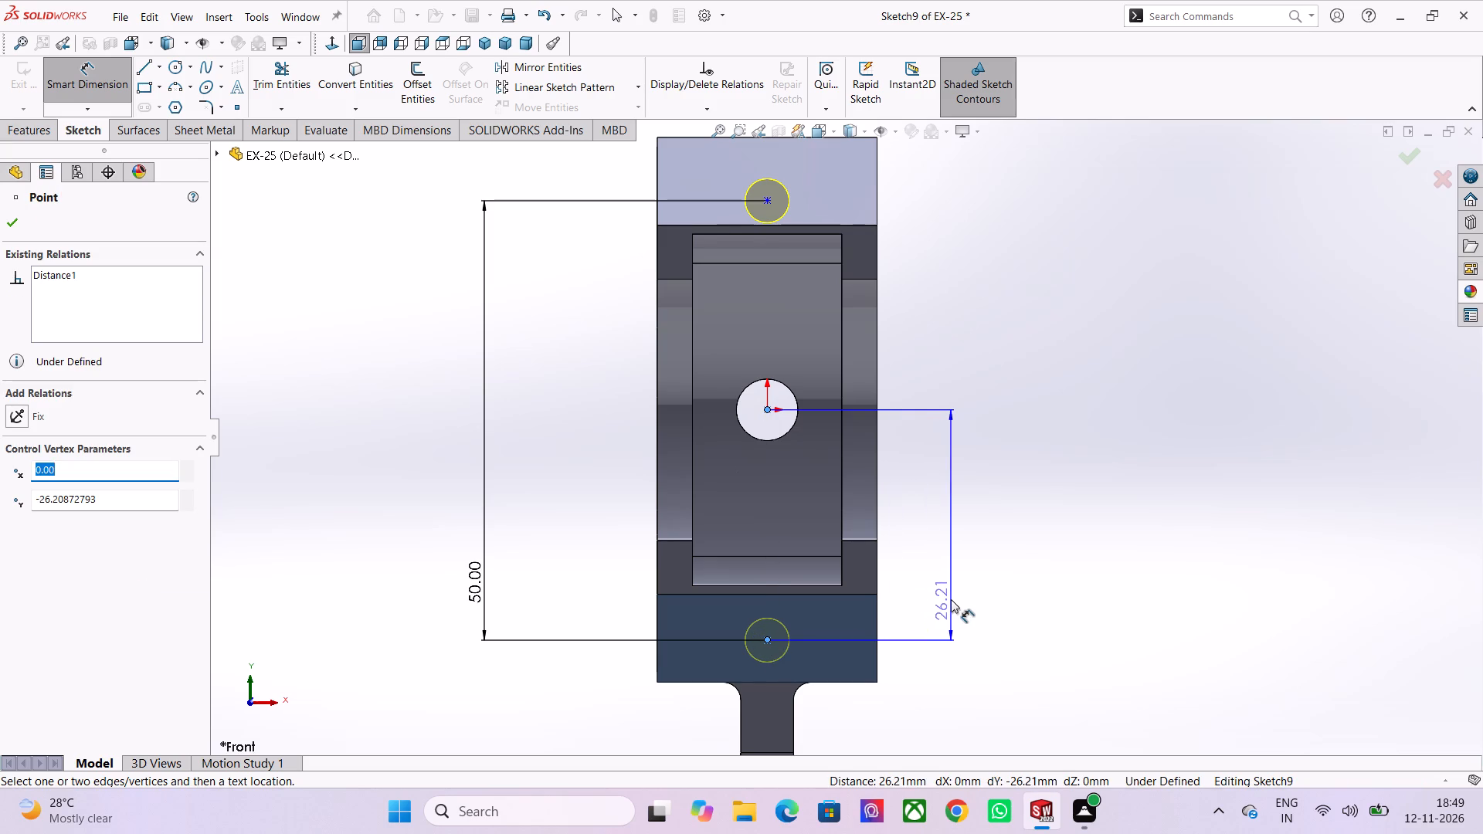
pyautogui.write('25')
pyautogui.press('Return')
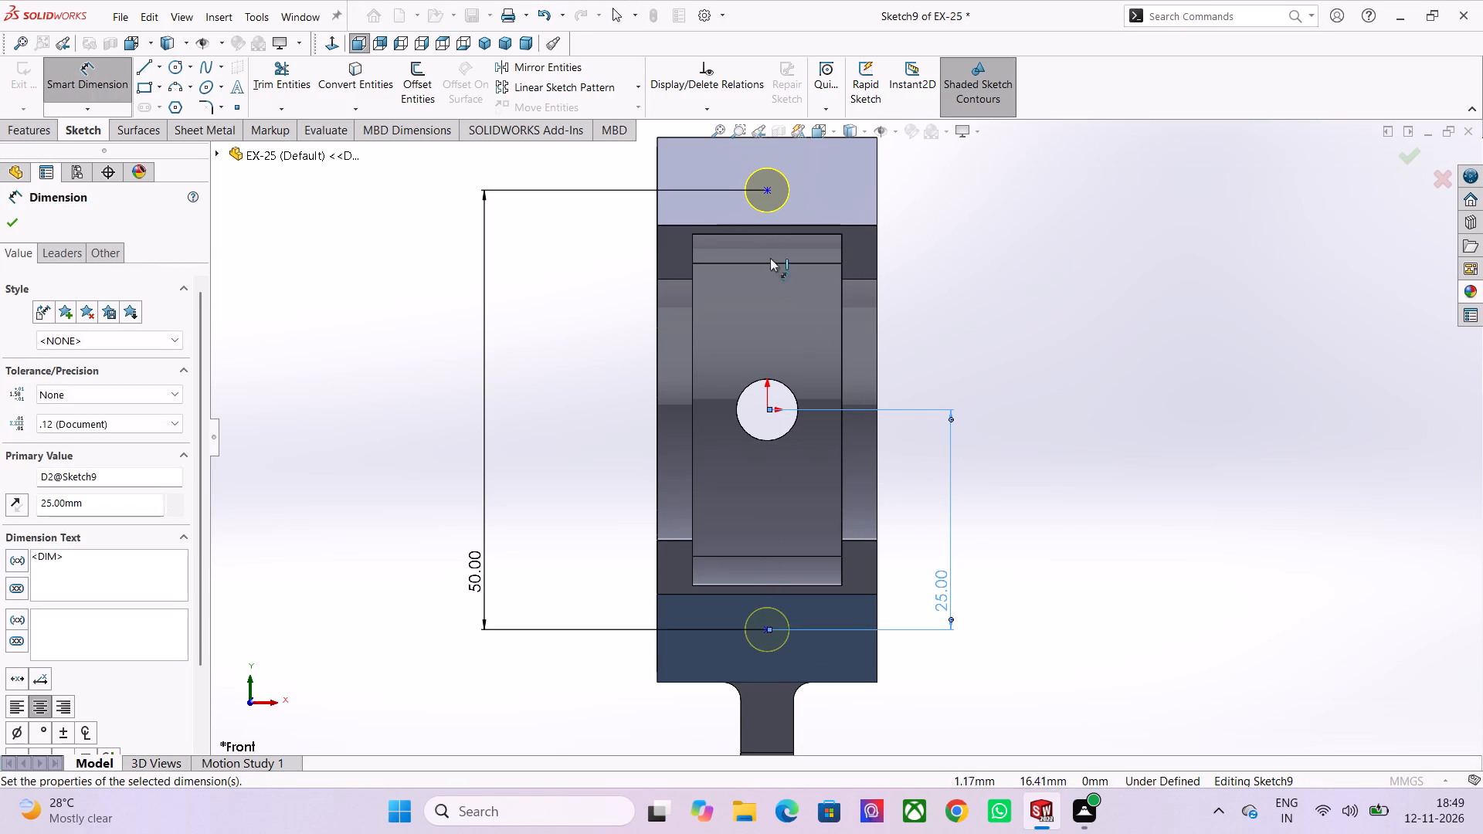
pyautogui.press('Escape')
# Add a Vertical relation between both hole centre points and the origin, and finish the M6x1.0 tapped holes.
pyautogui.click(768, 194)
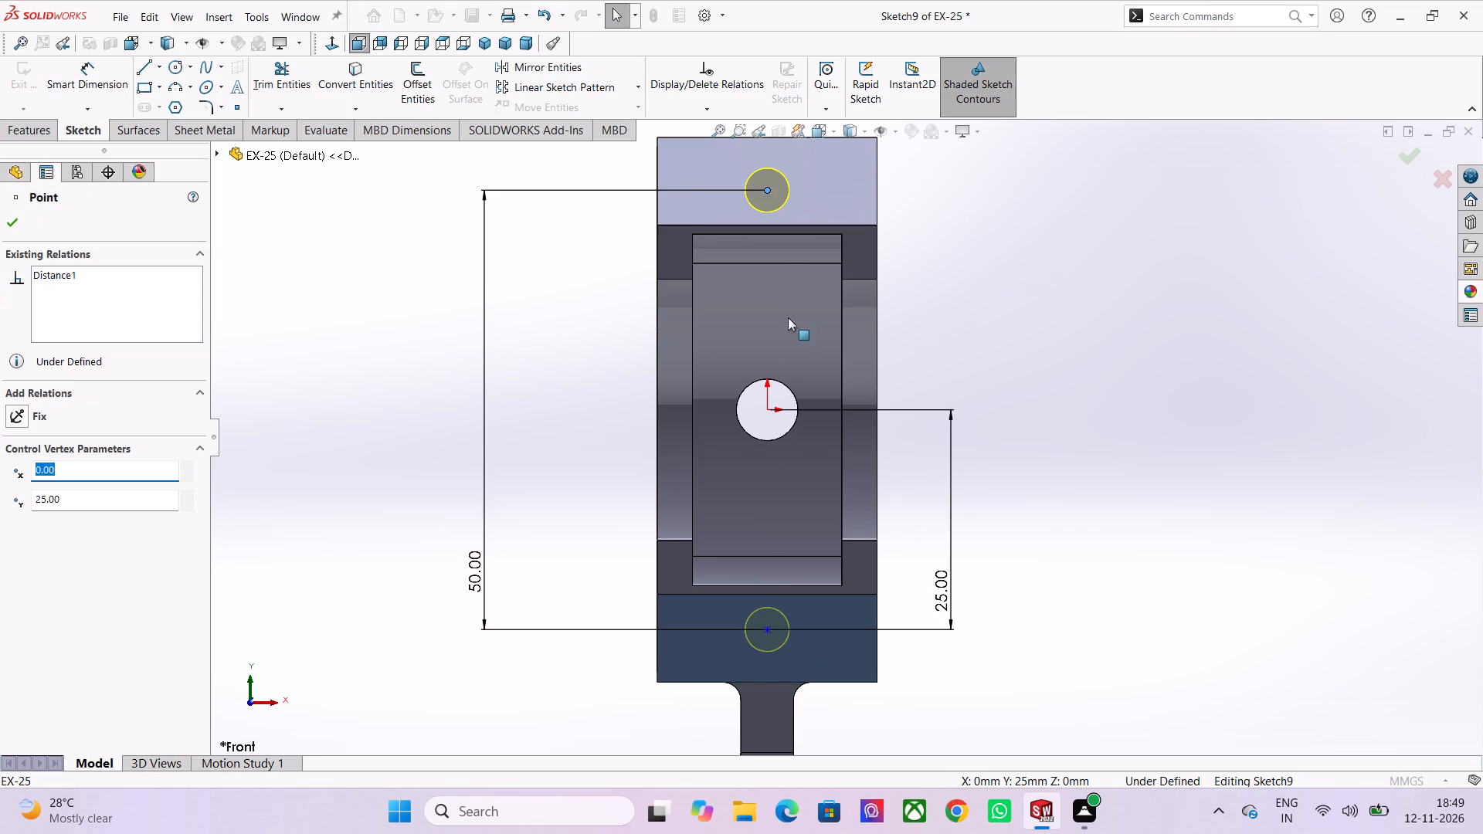
pyautogui.keyDown('ctrl'); pyautogui.click(767, 407); pyautogui.keyUp('ctrl')
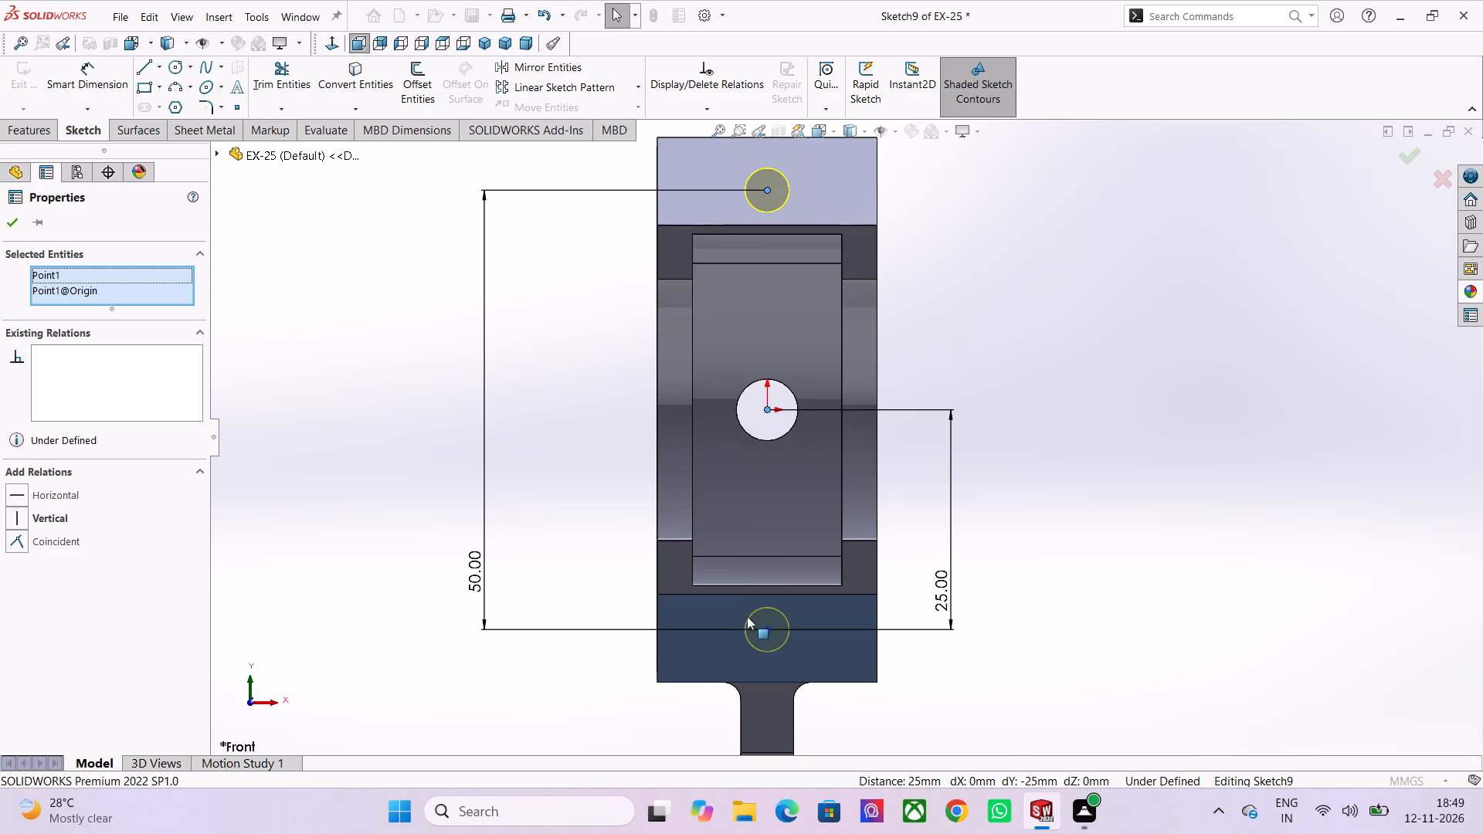
pyautogui.keyDown('ctrl'); pyautogui.click(765, 627); pyautogui.keyUp('ctrl')
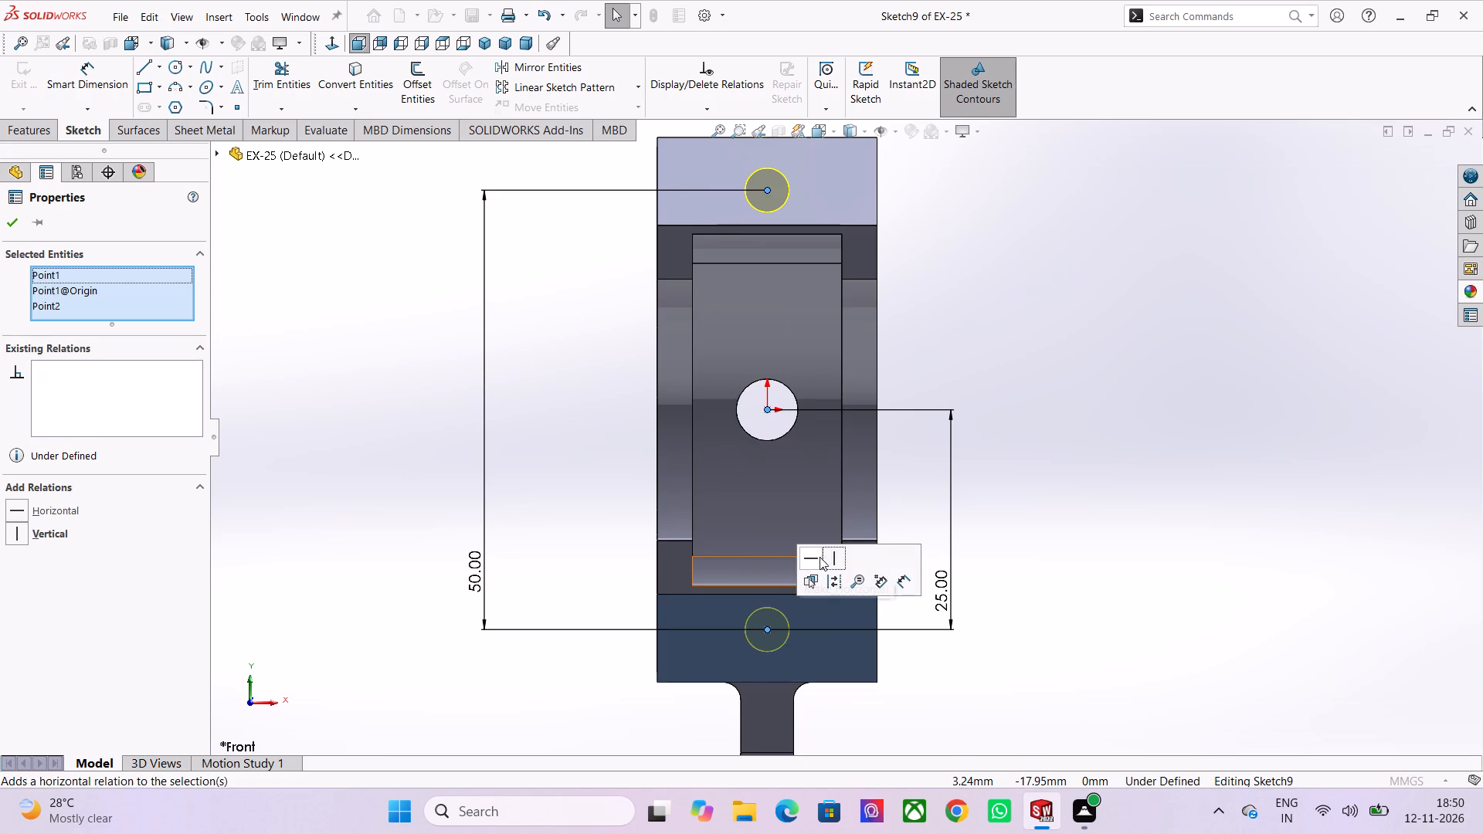
pyautogui.click(835, 554)
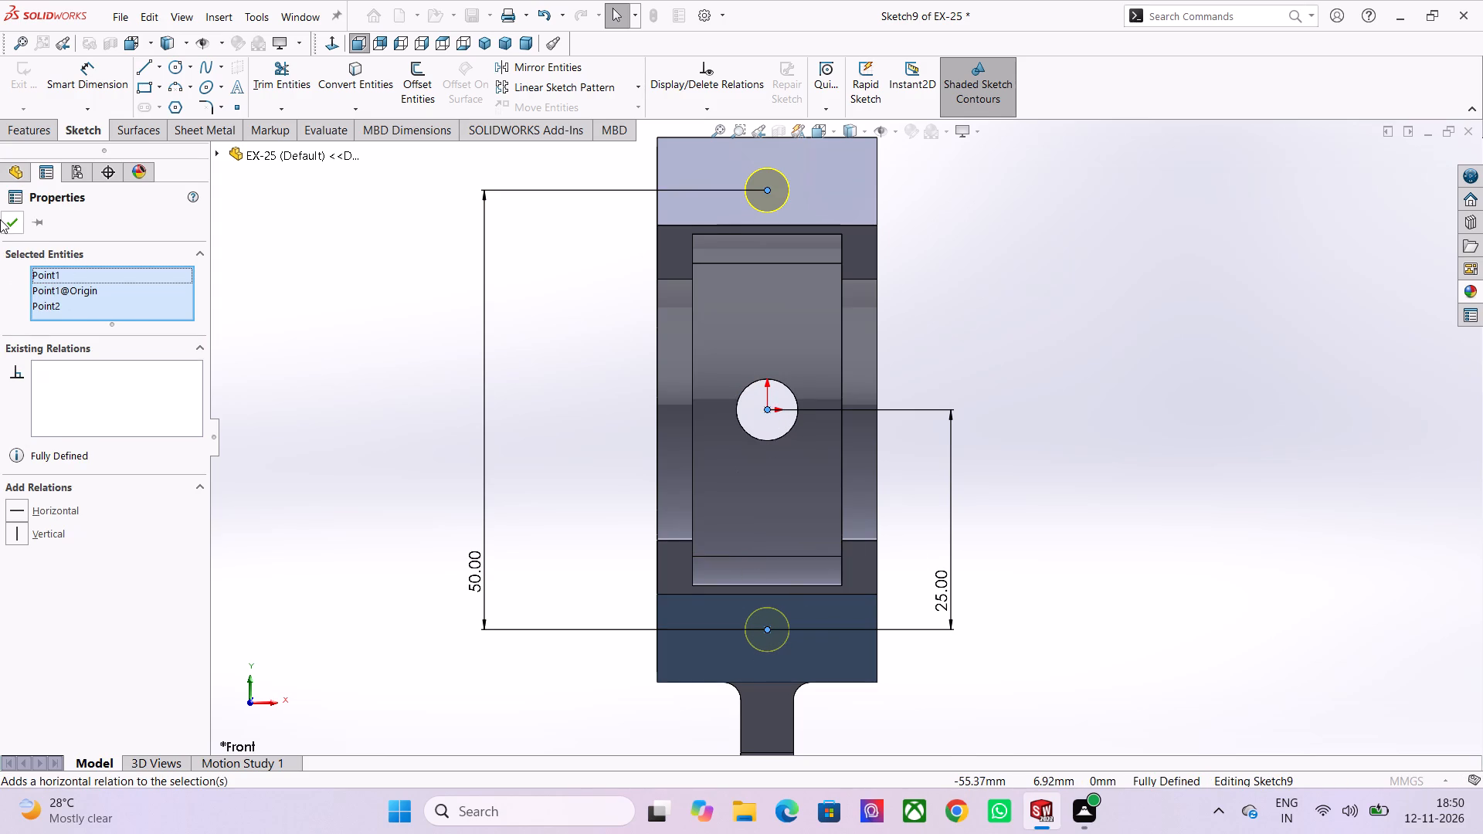
pyautogui.click(12, 225)
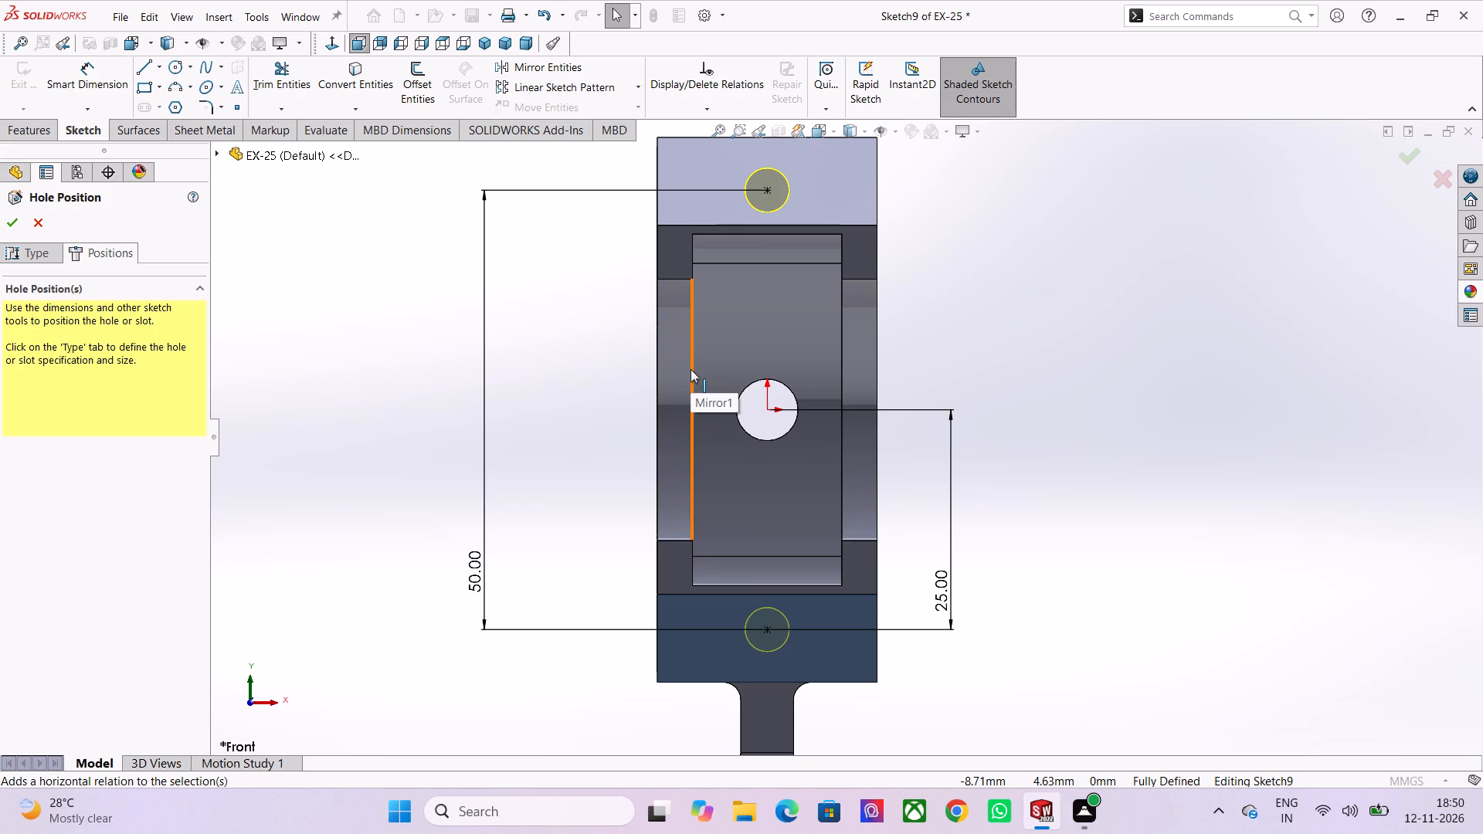
pyautogui.click(10, 220)
# Enable shaded cosmetic threads in the document's Detailing display filter.
pyautogui.scroll(-1, 382, 359)
pyautogui.moveTo(485, 370); pyautogui.dragTo(652, 448, button='middle')
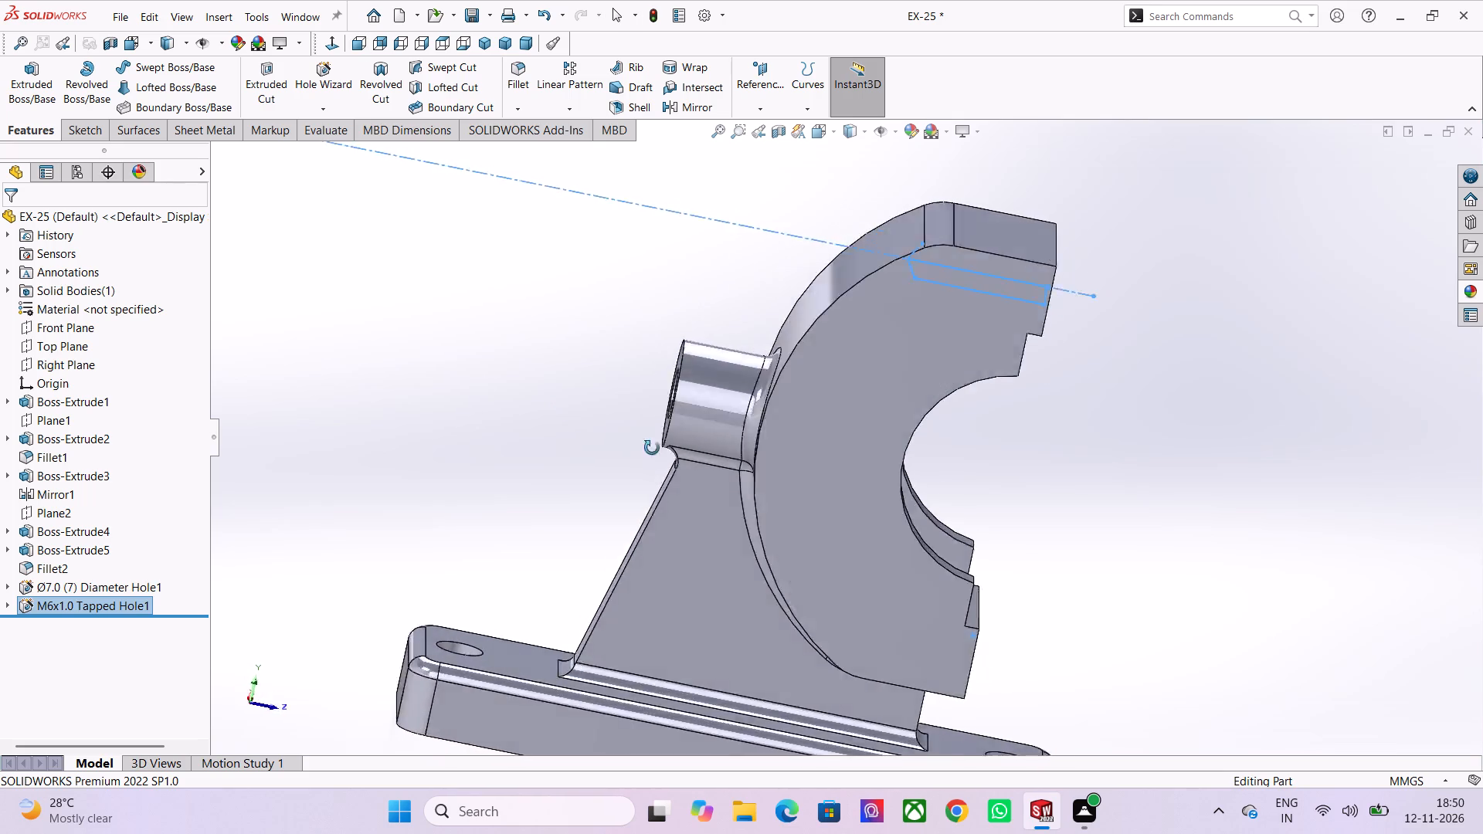
pyautogui.moveTo(652, 448); pyautogui.dragTo(473, 408, button='middle')
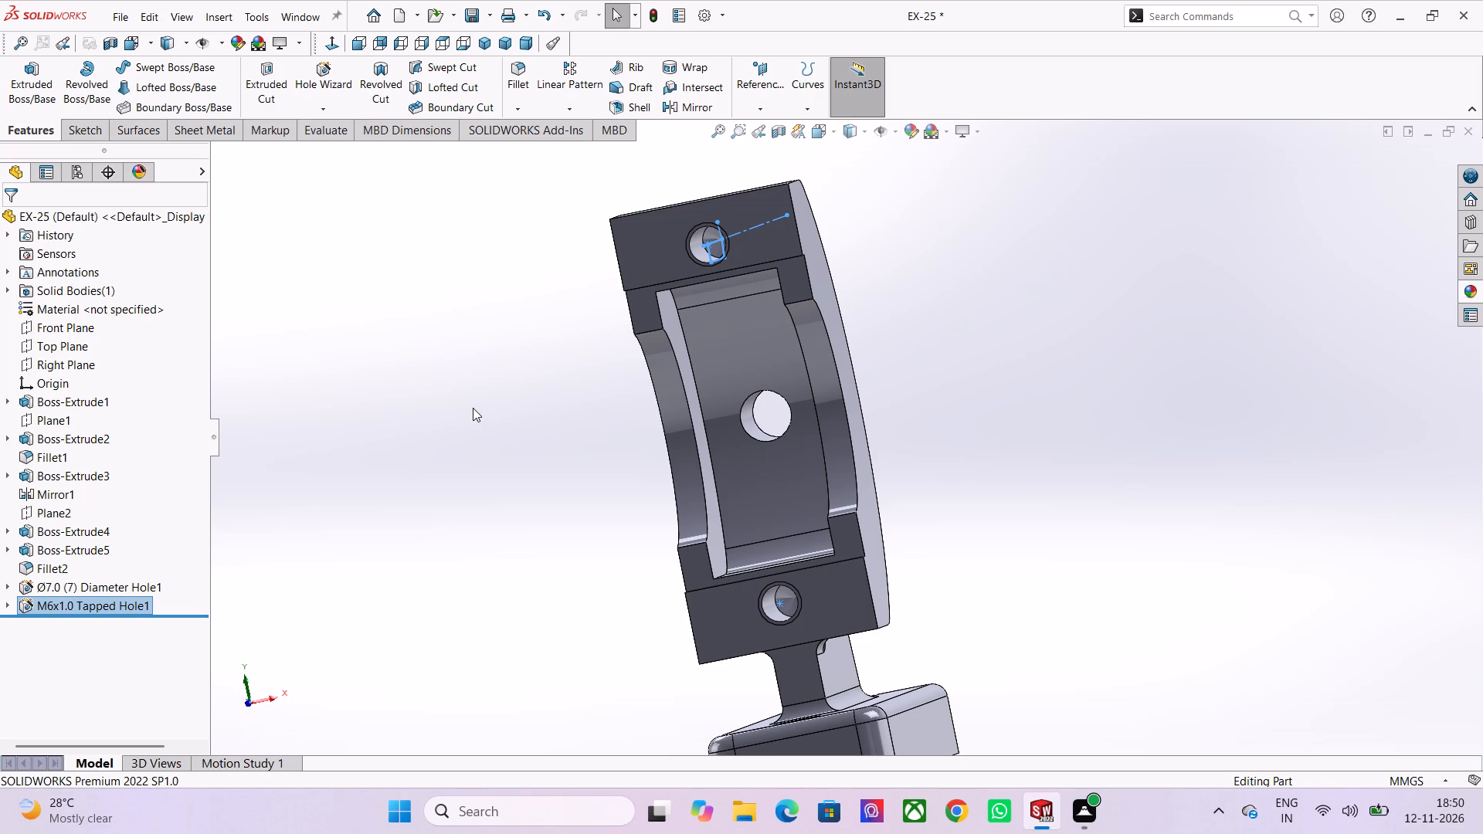
pyautogui.click(708, 15)
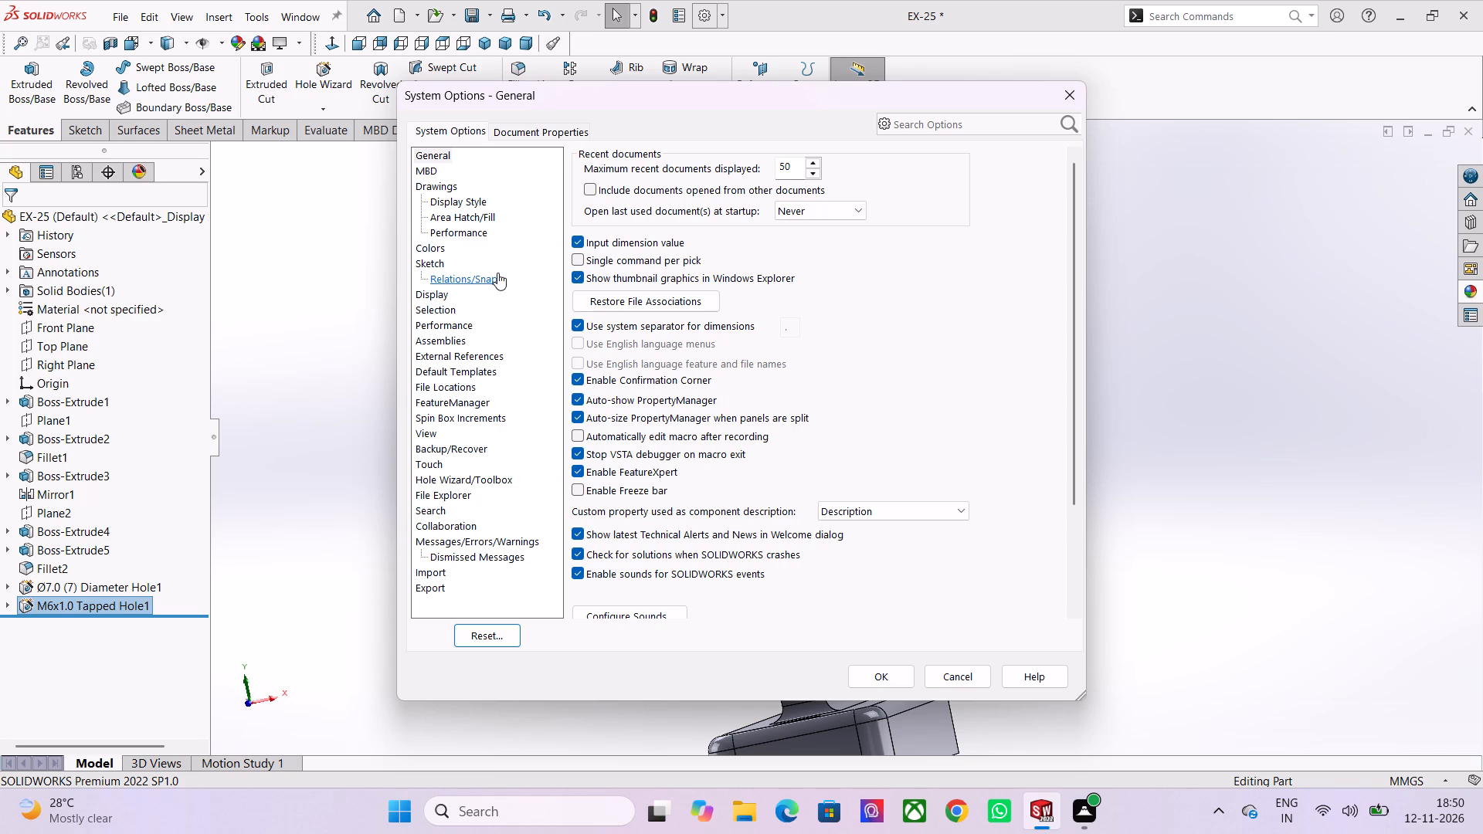
pyautogui.click(510, 136)
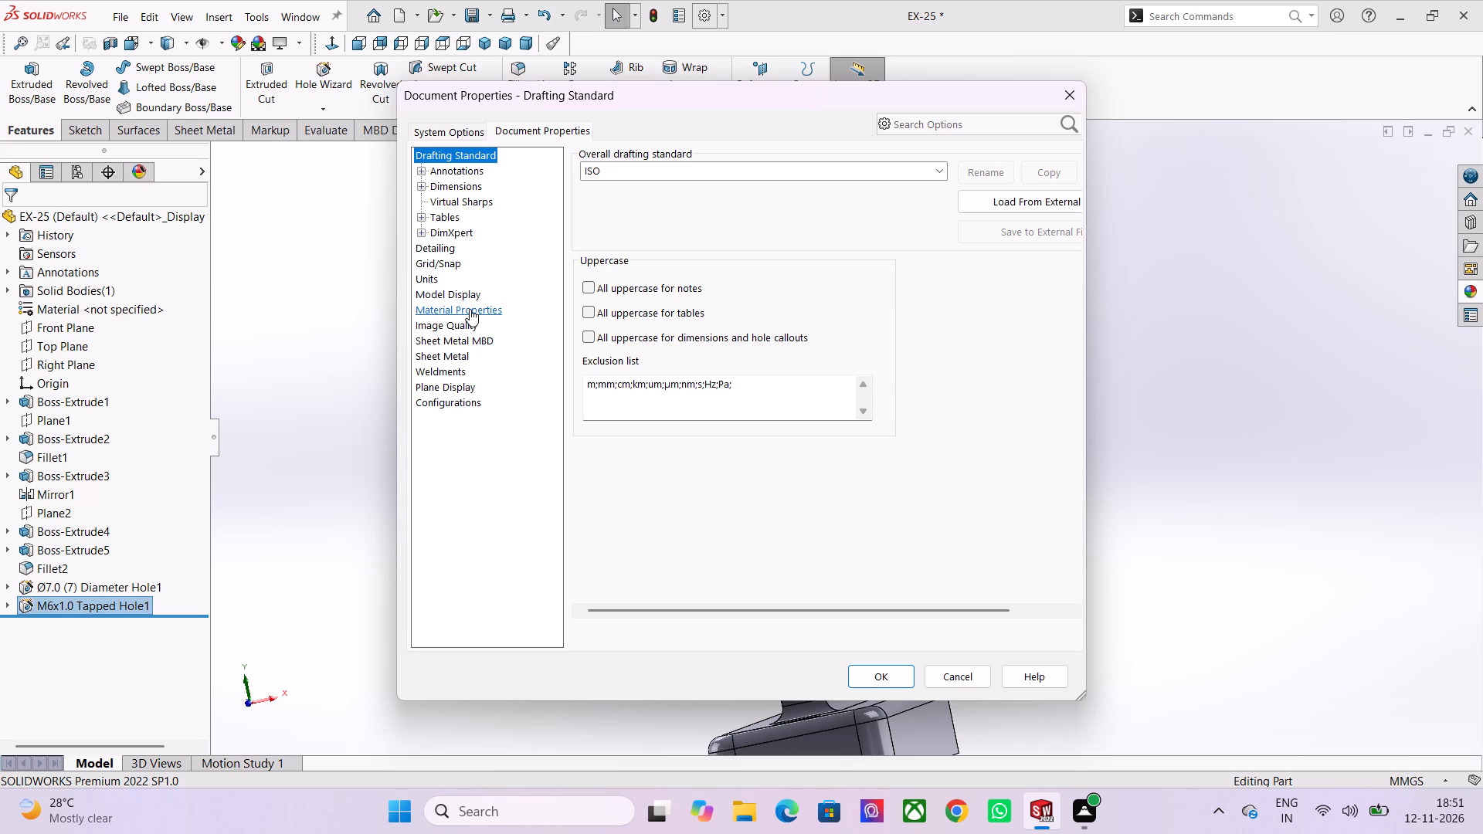
pyautogui.click(444, 255)
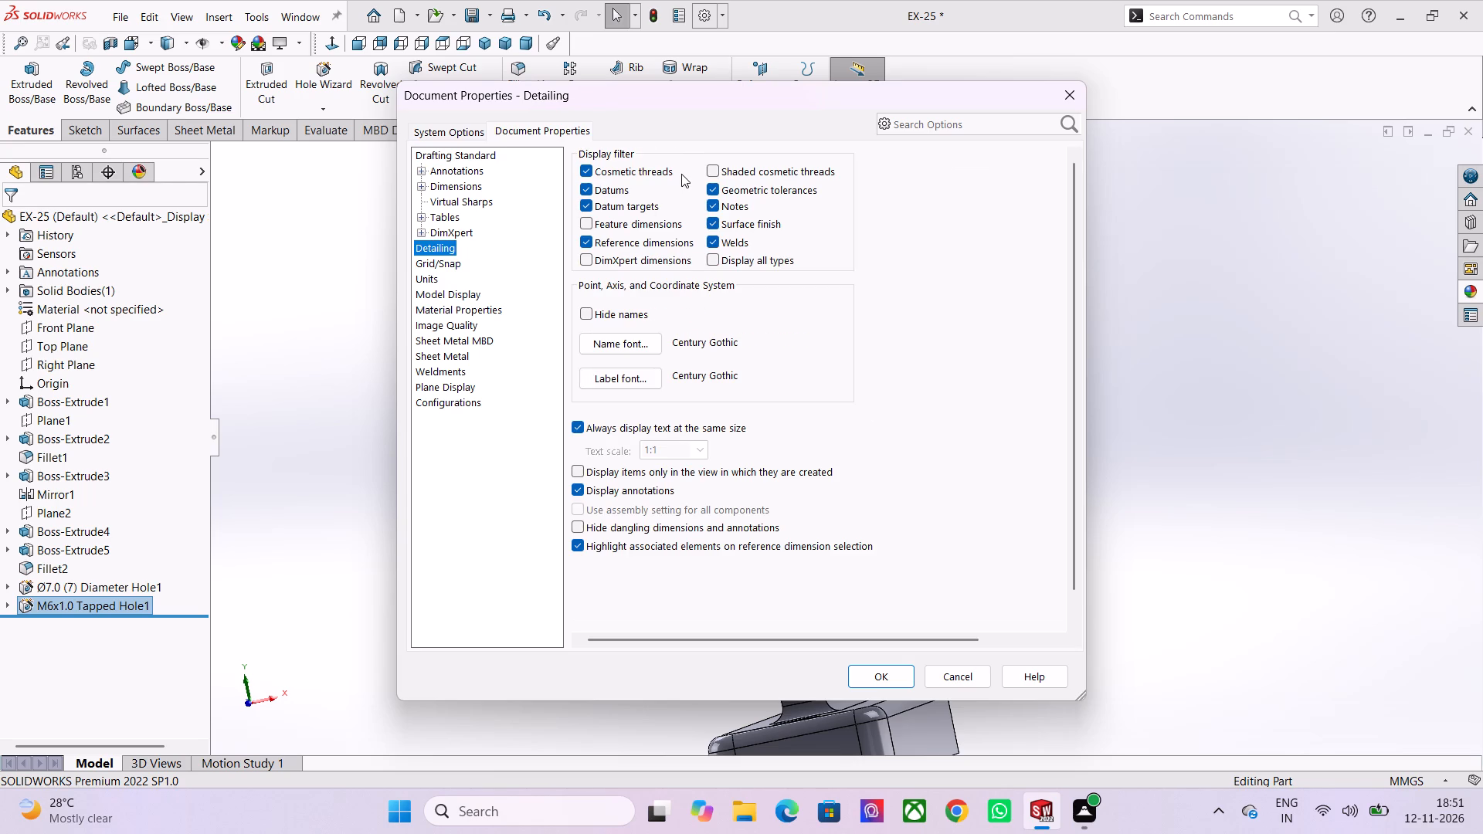
pyautogui.click(715, 165)
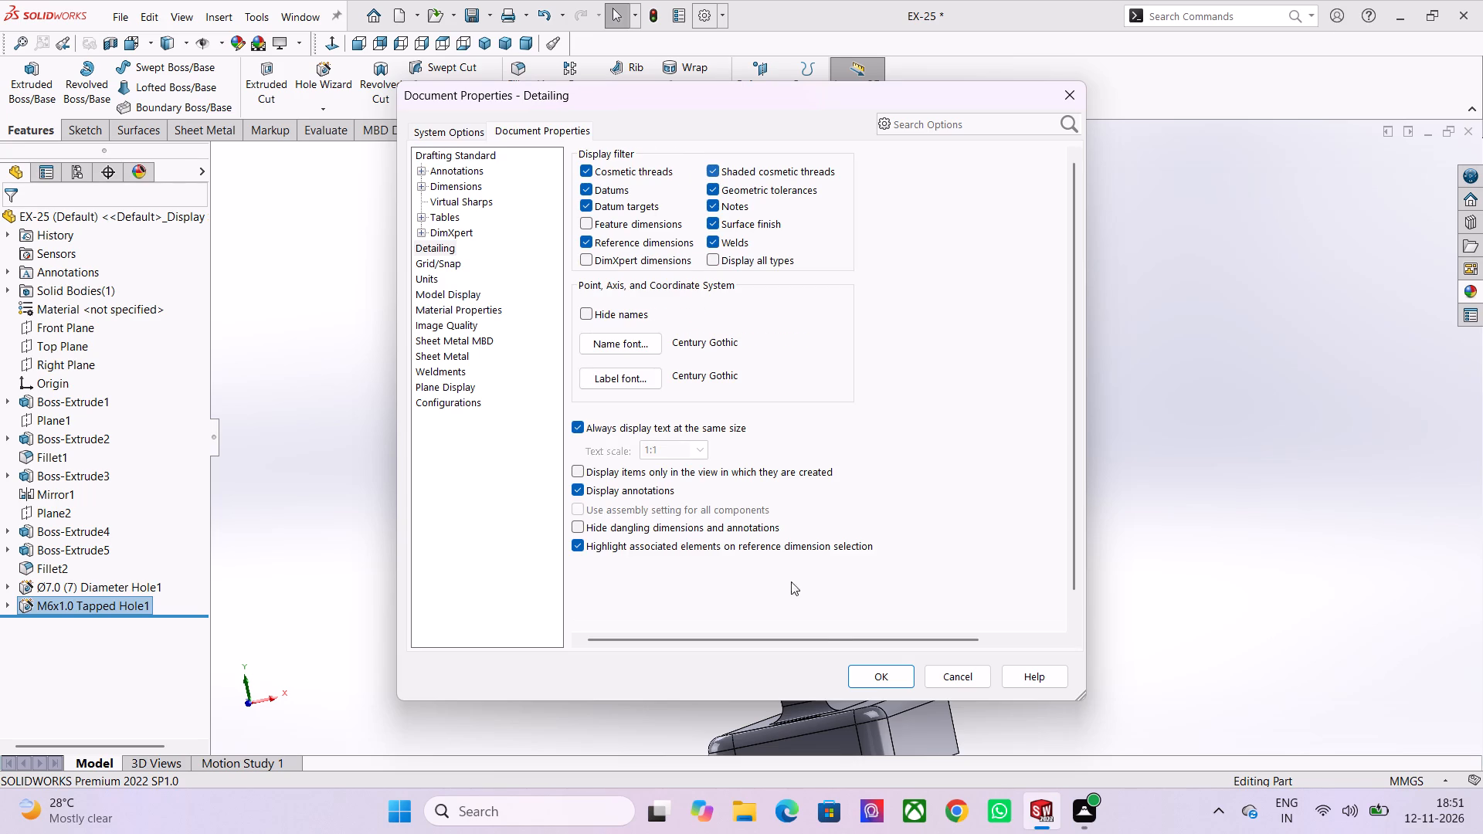
pyautogui.click(873, 676)
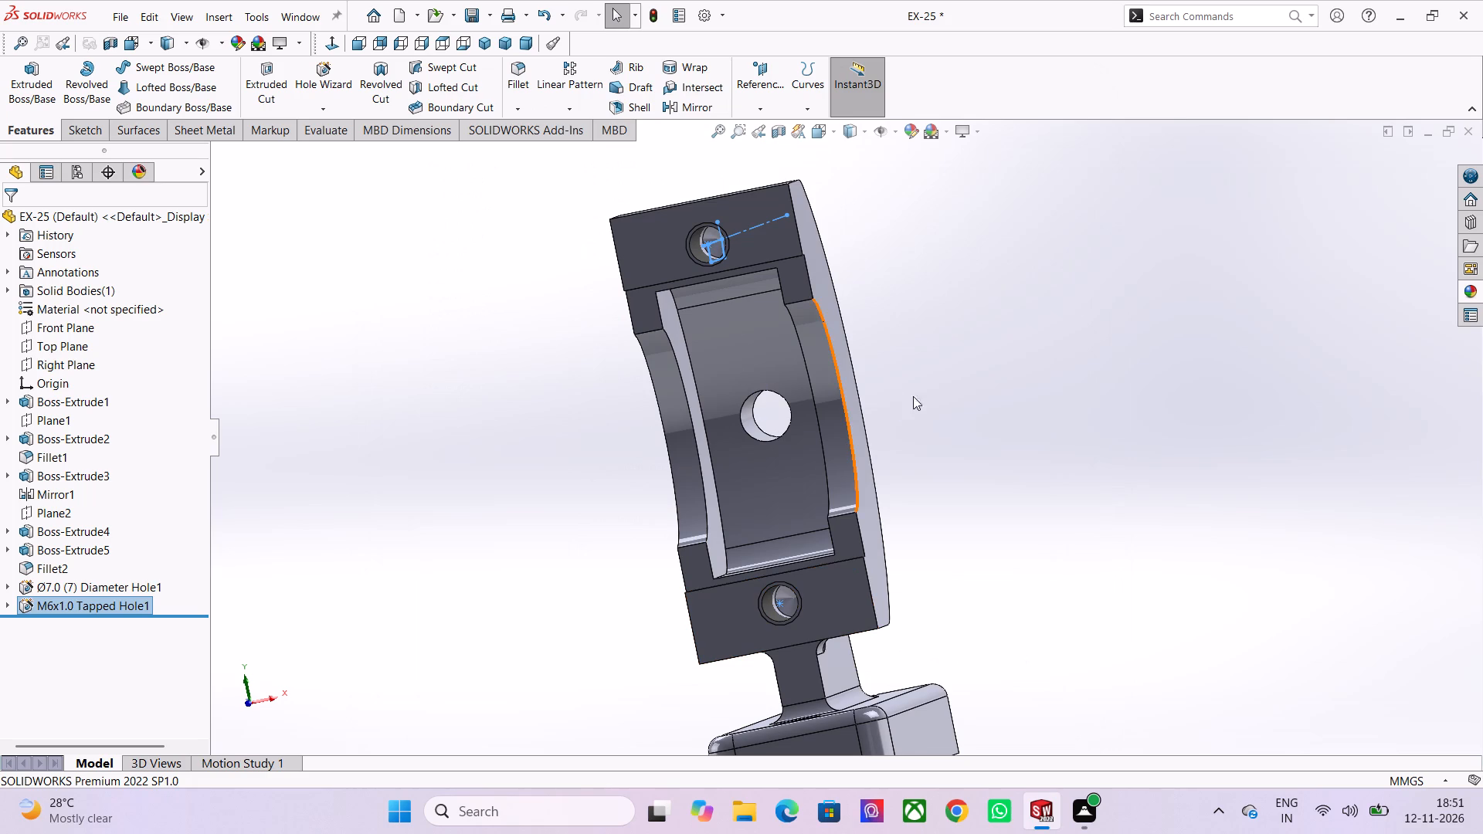
# Examine the thread display in the tapped holes, up close on the C-shaped body's upper end face.
pyautogui.moveTo(921, 399); pyautogui.dragTo(949, 457, button='middle')
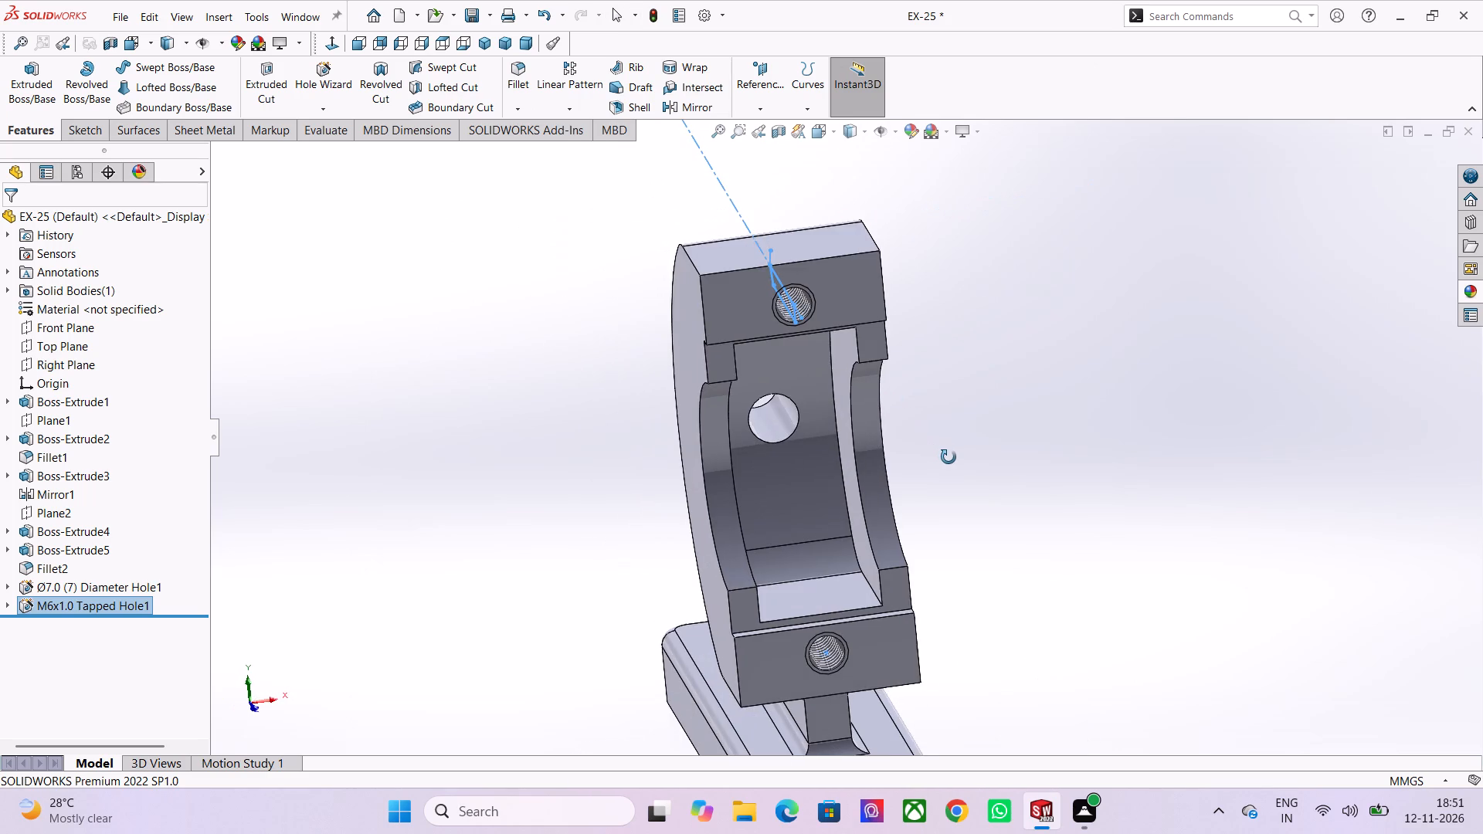
pyautogui.moveTo(949, 457); pyautogui.dragTo(872, 405, button='middle')
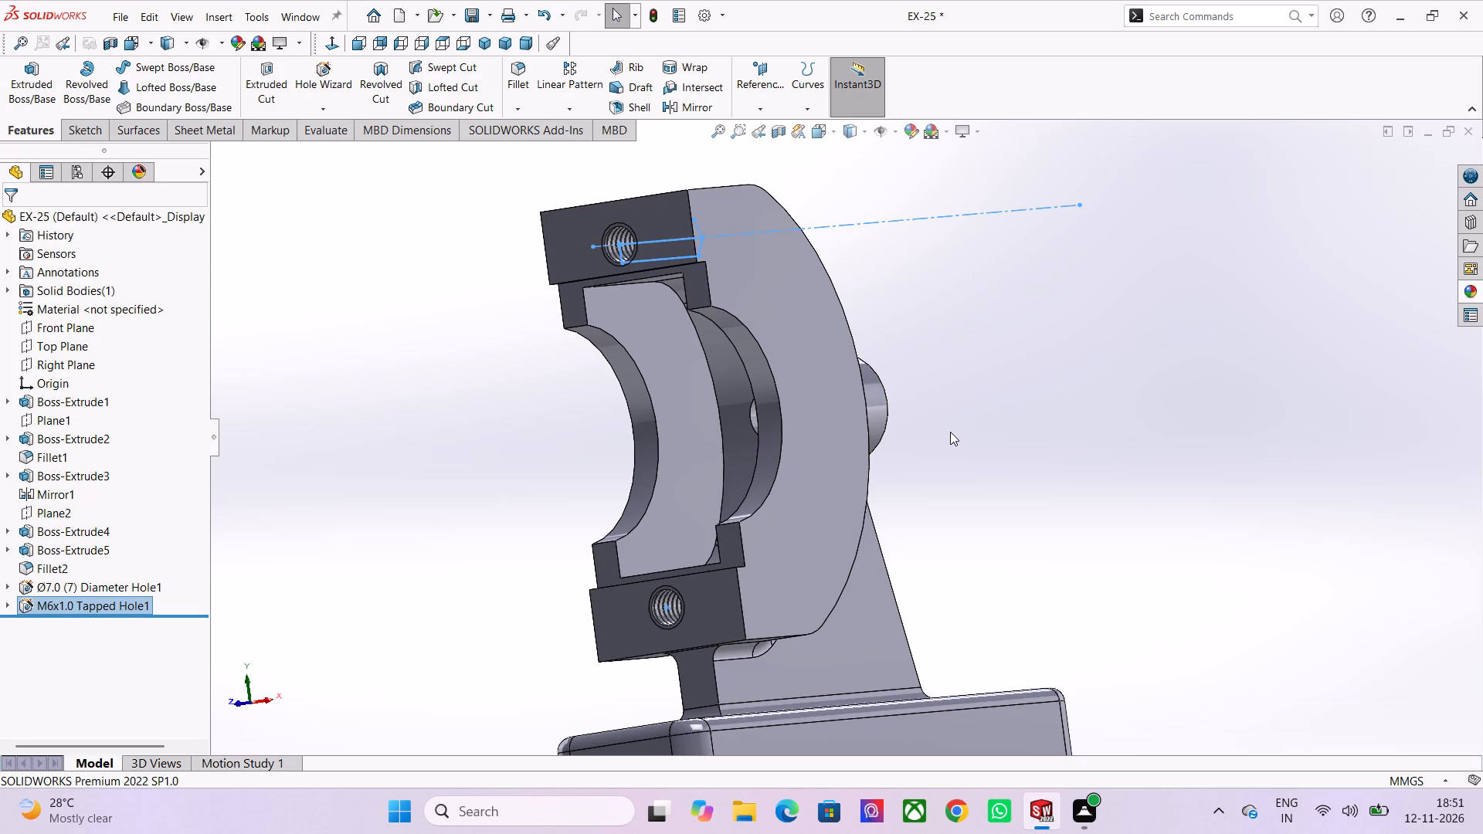
pyautogui.scroll(3, 860, 286)
pyautogui.scroll(3, 81, 328)
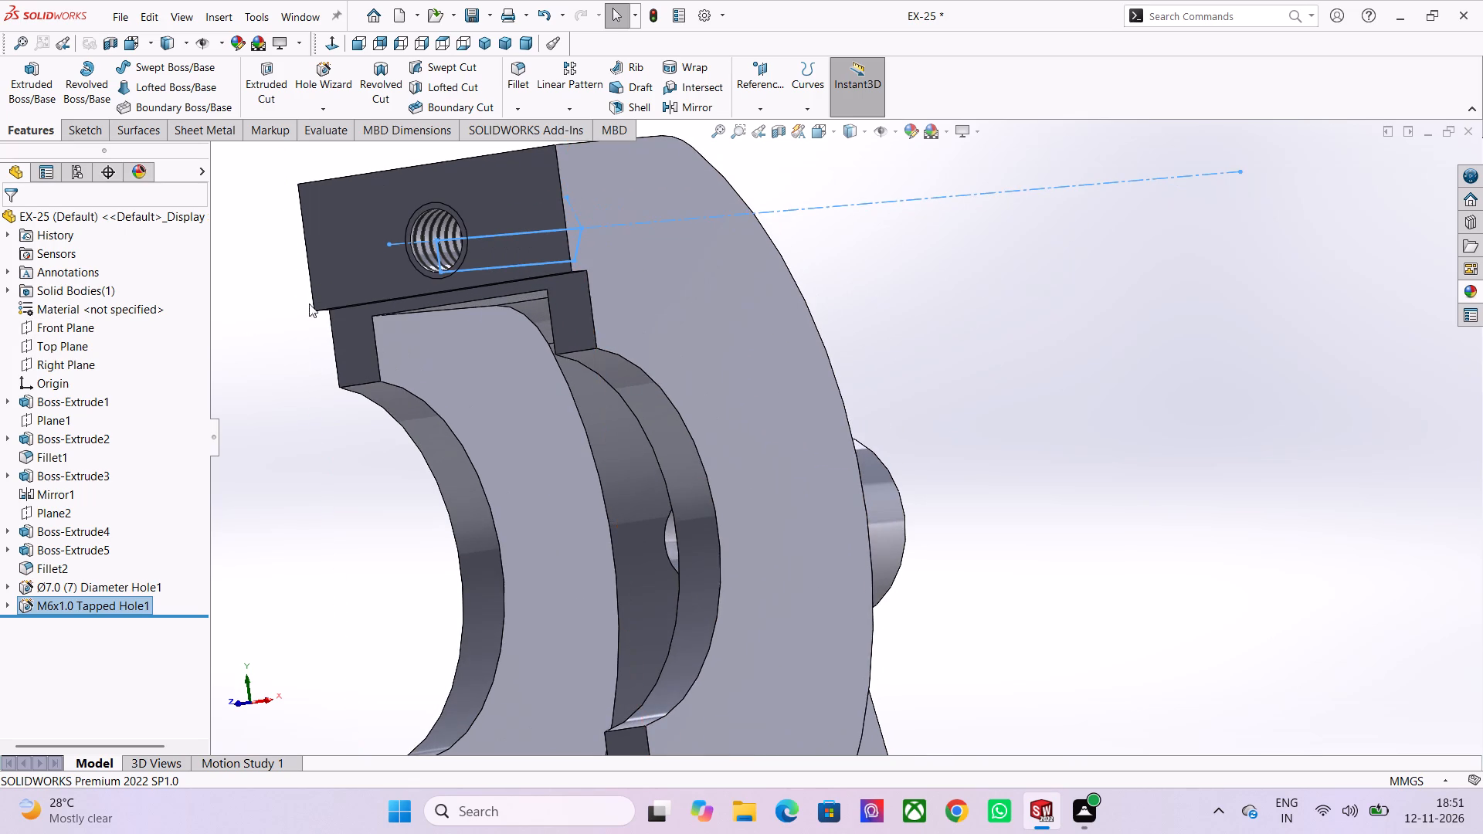
pyautogui.scroll(5, 455, 298)
pyautogui.moveTo(502, 459); pyautogui.dragTo(543, 431, button='middle')
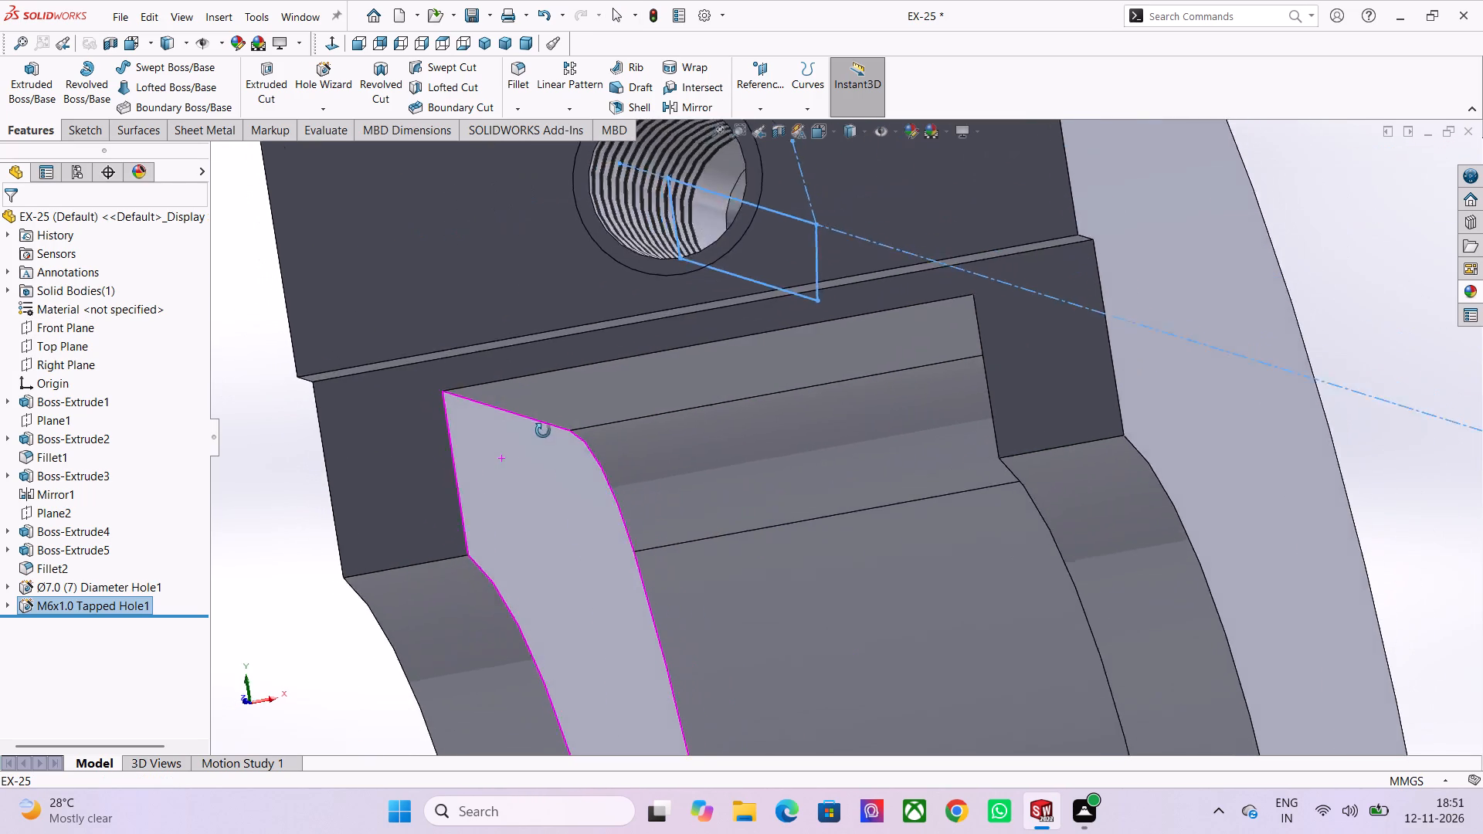
pyautogui.moveTo(543, 431); pyautogui.dragTo(512, 492, button='middle')
pyautogui.scroll(-2, 505, 508)
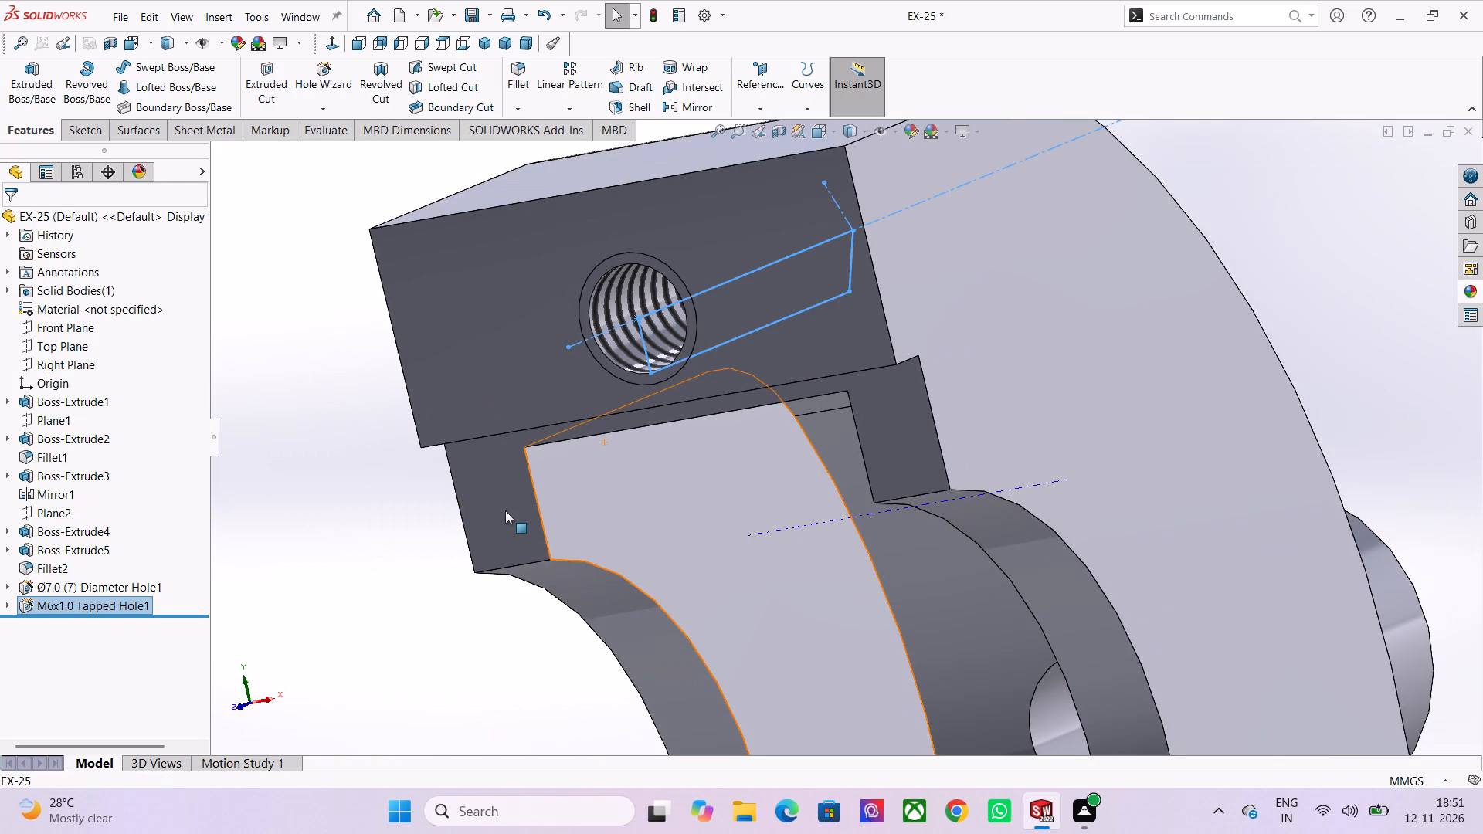
# Review the document's Detailing settings for the cosmetic thread display.
pyautogui.click(699, 16)
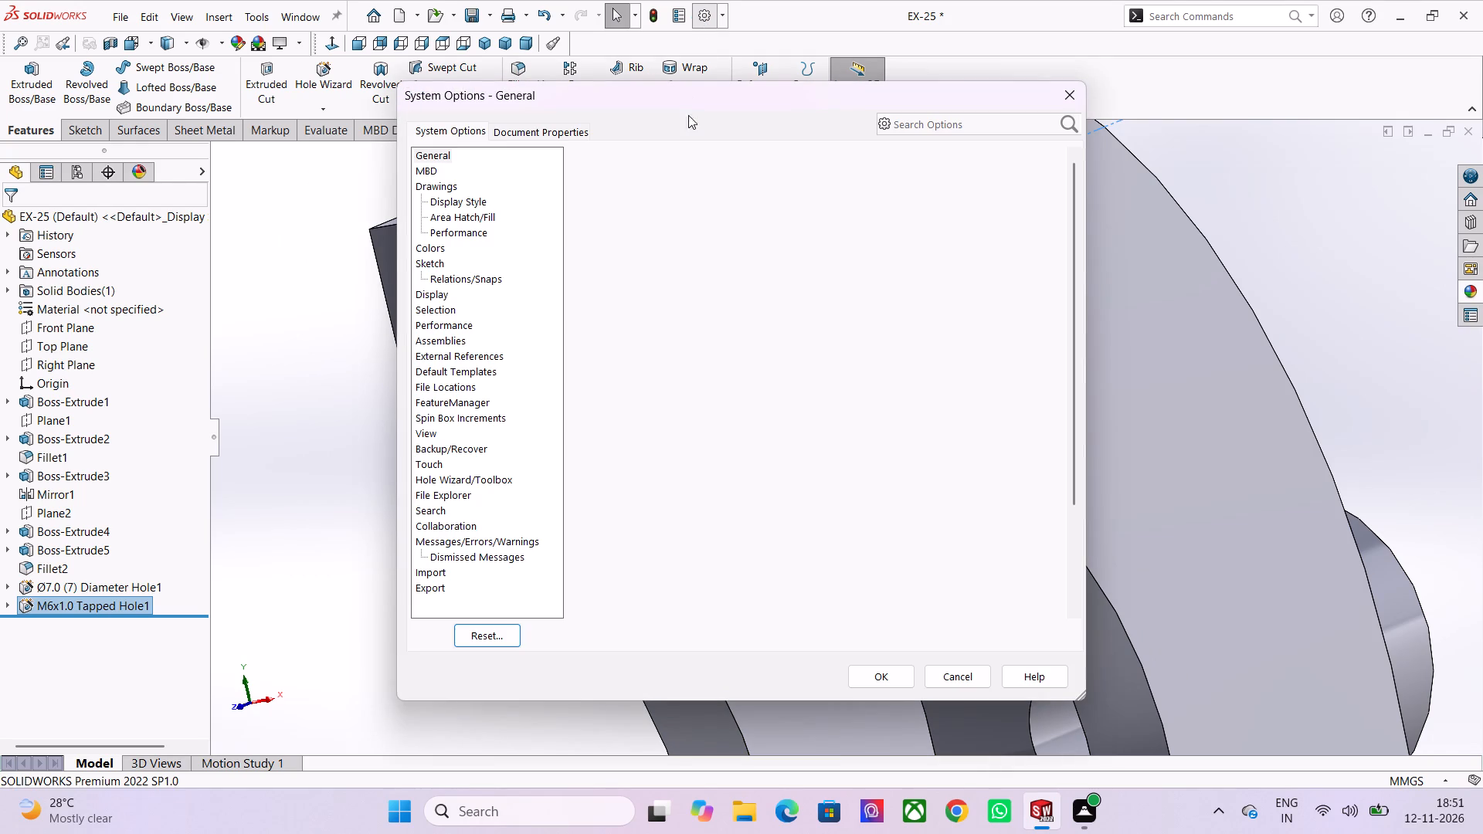
pyautogui.click(528, 133)
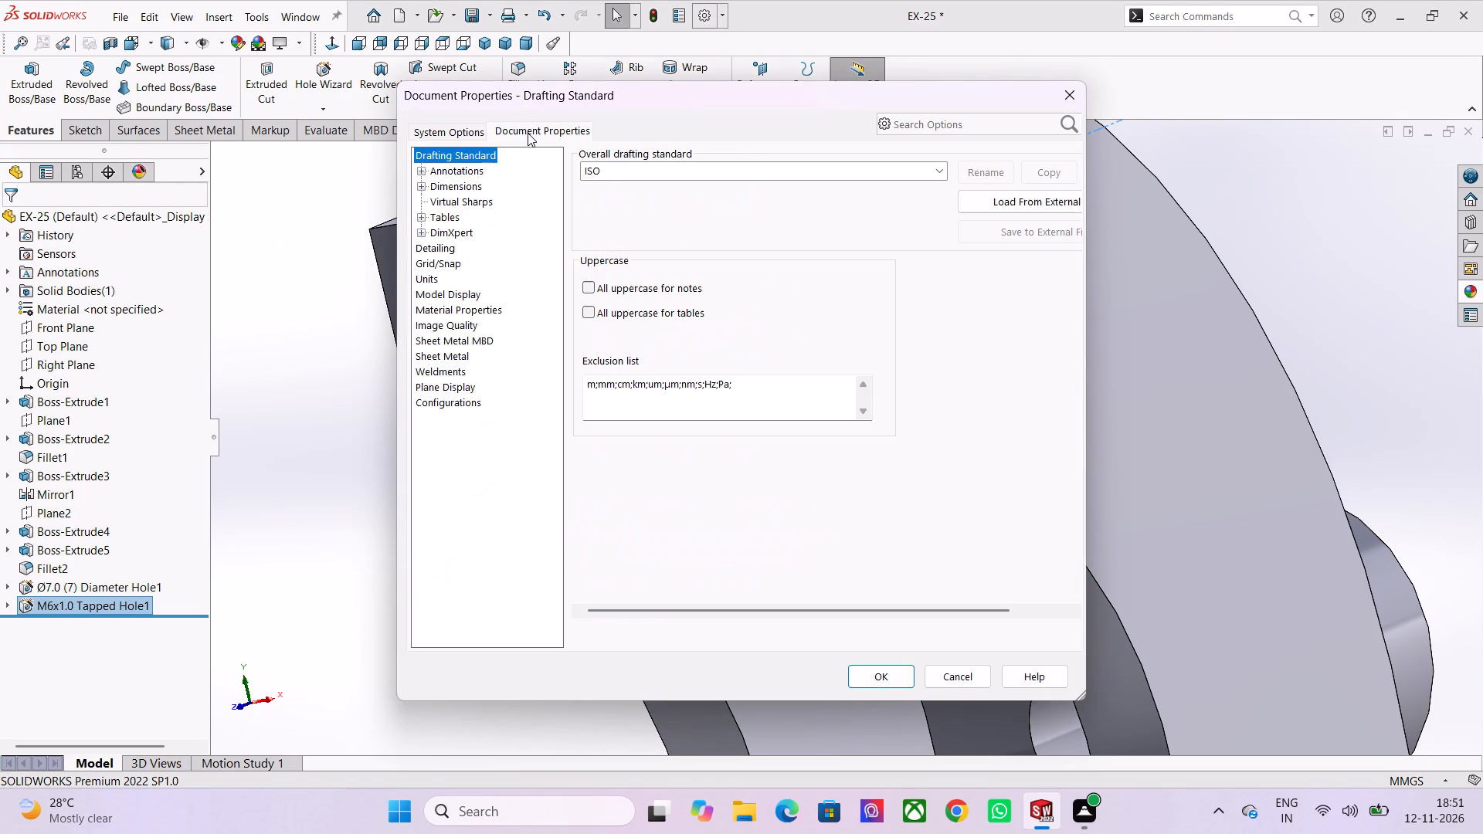
pyautogui.click(439, 251)
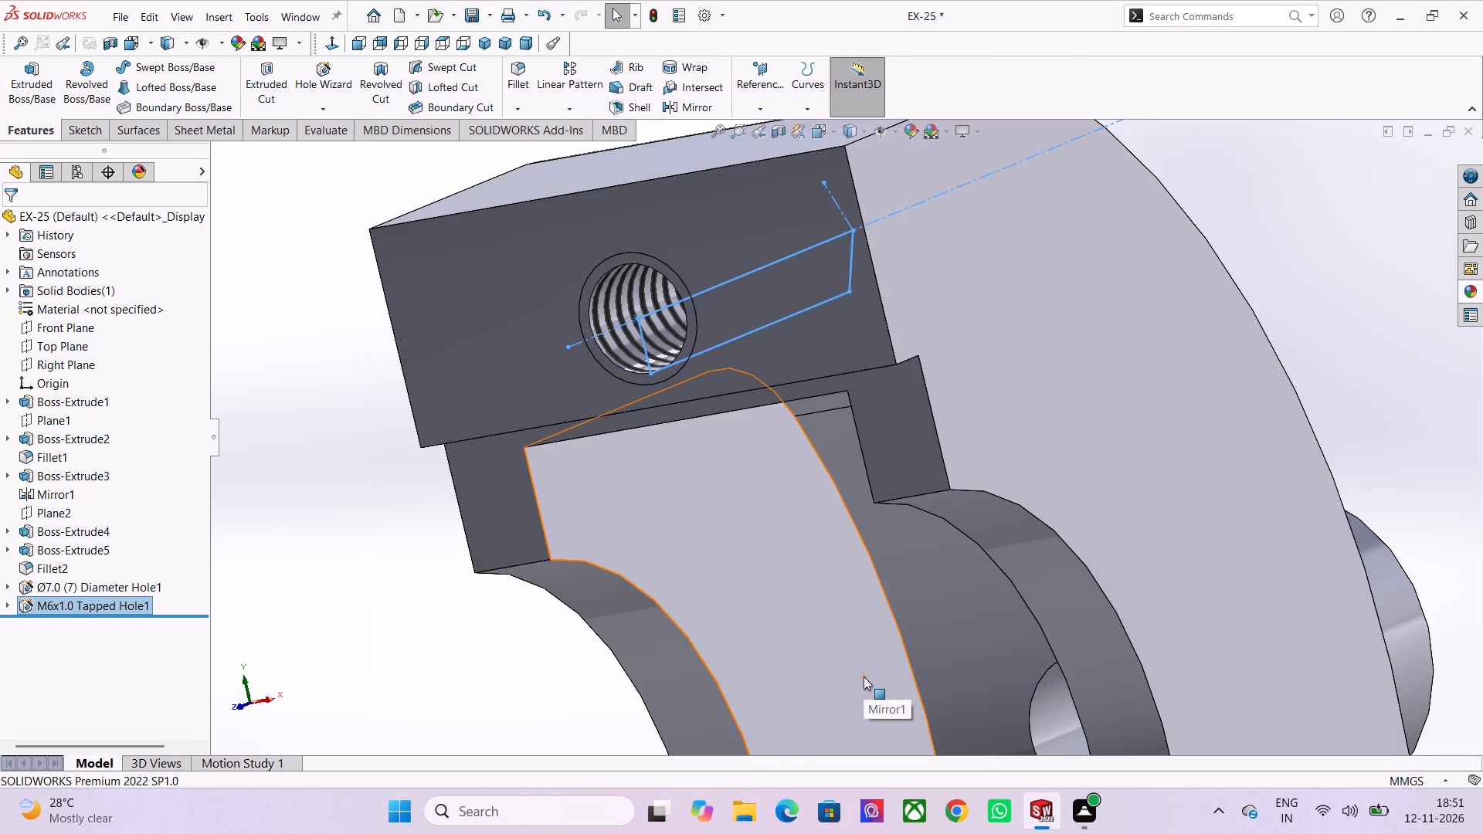
# Examine the tapped hole in the C-shaped body's lower end face, including its thread and drilled bottom.
pyautogui.scroll(-7, 864, 676)
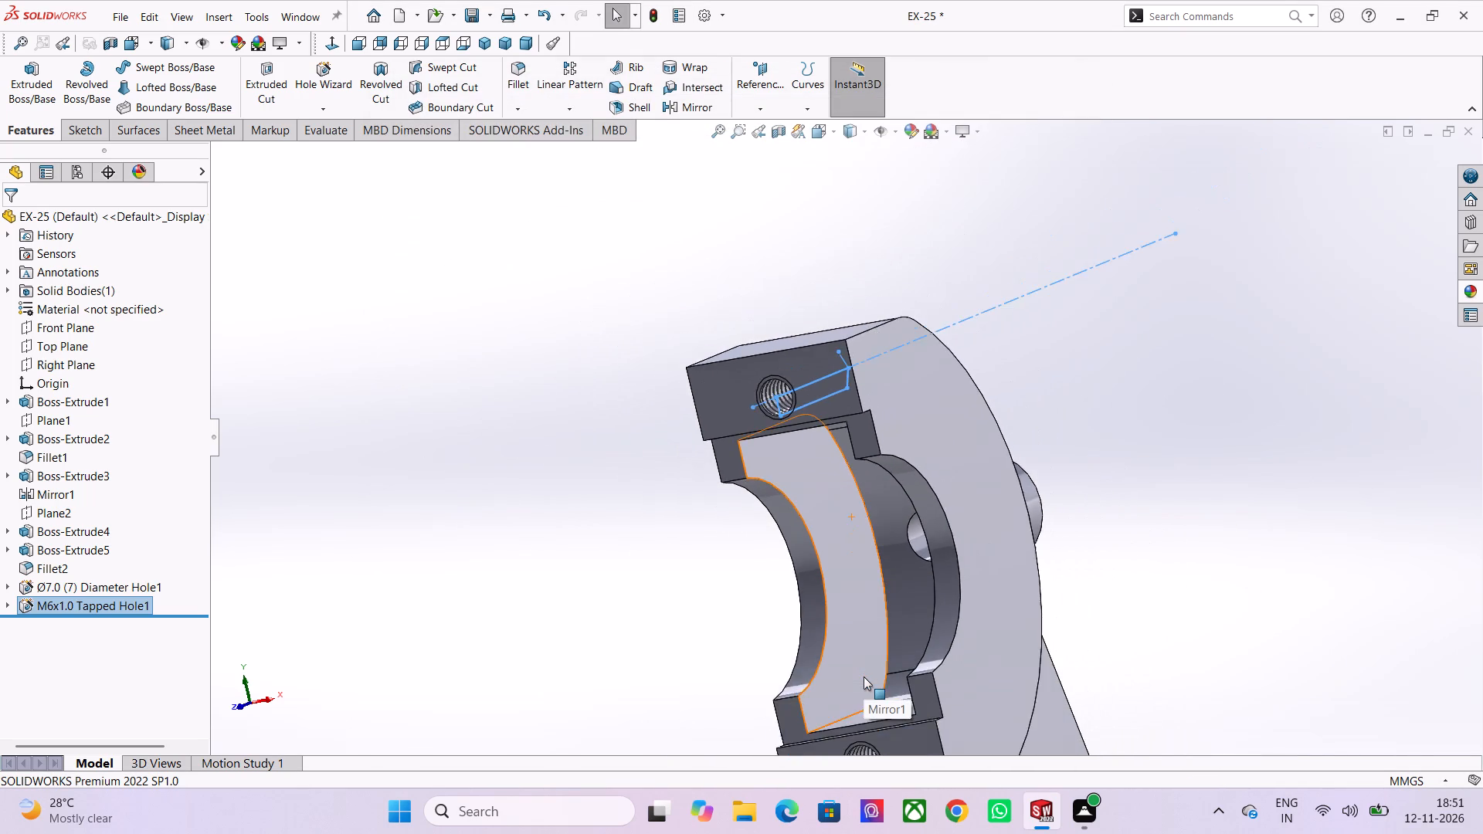
pyautogui.scroll(-1, 864, 676)
pyautogui.moveTo(864, 676); pyautogui.dragTo(901, 638, button='middle')
pyautogui.scroll(1, 881, 693)
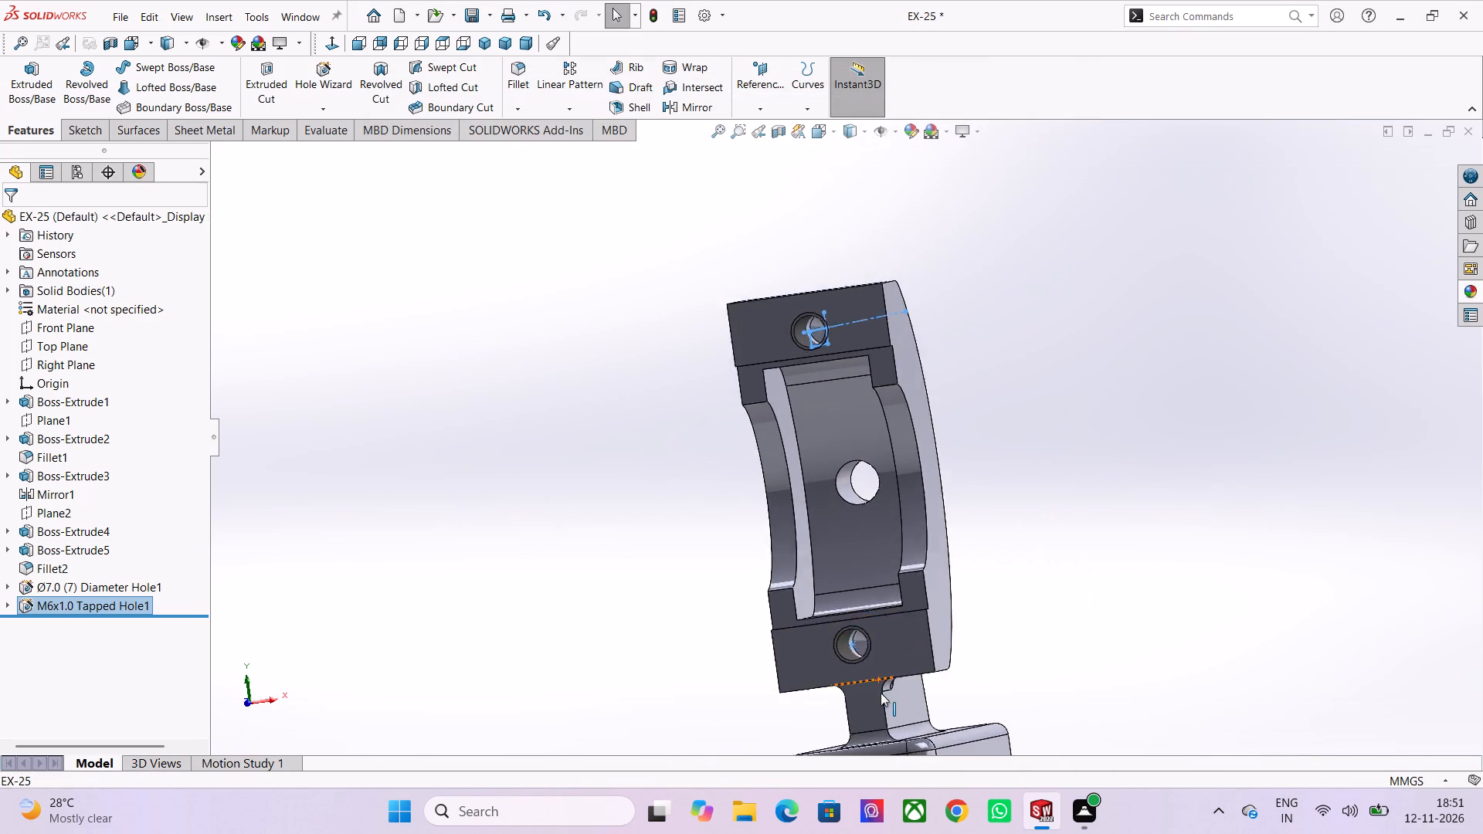
pyautogui.scroll(2, 881, 693)
pyautogui.scroll(10, 841, 596)
pyautogui.scroll(-2, 860, 580)
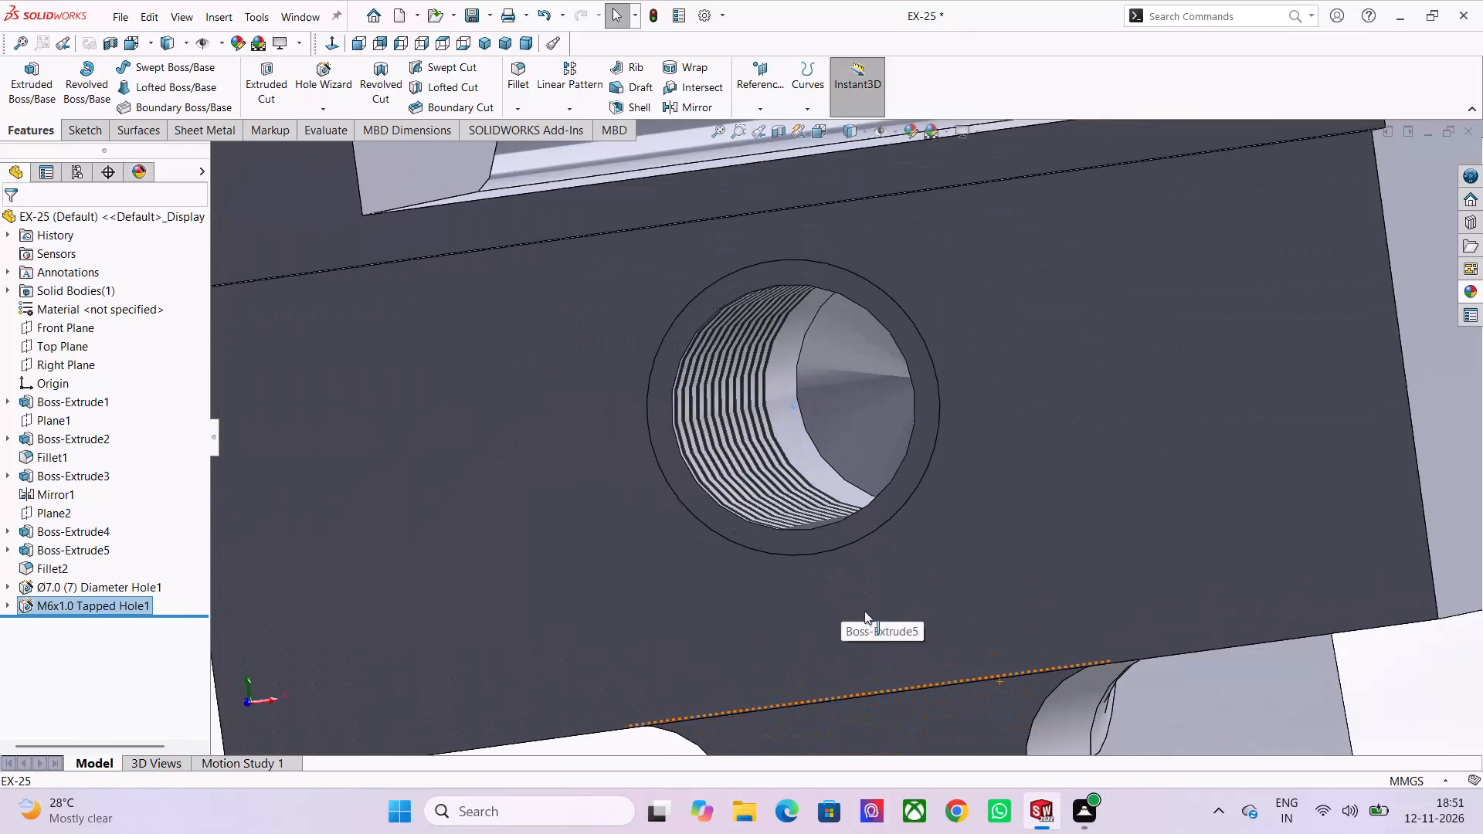
pyautogui.moveTo(840, 604); pyautogui.dragTo(753, 641, button='middle')
pyautogui.scroll(-3, 753, 641)
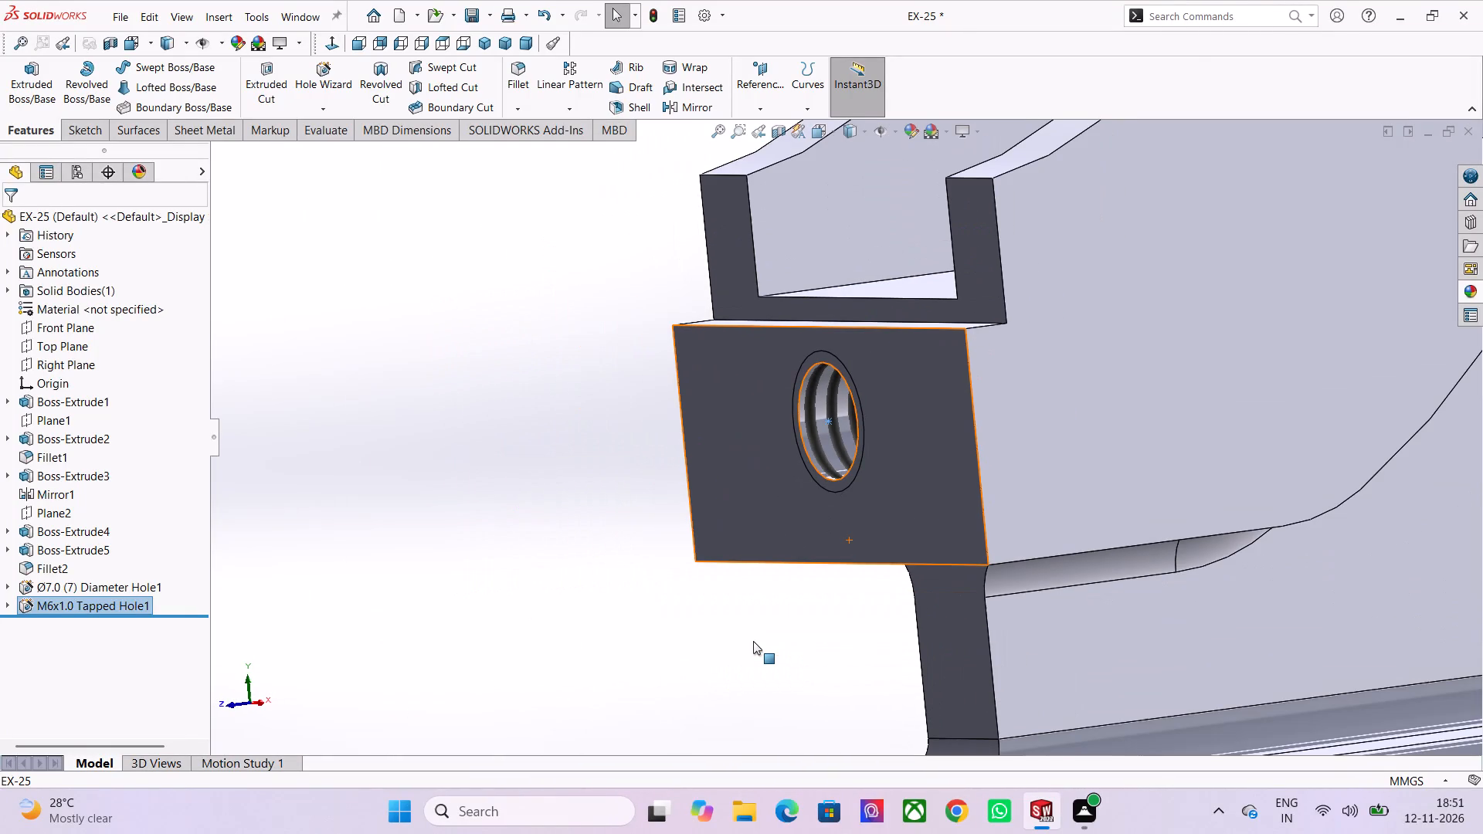
# Recheck the cosmetic thread options in the document's Detailing settings, keeping them as they are.
pyautogui.click(713, 18)
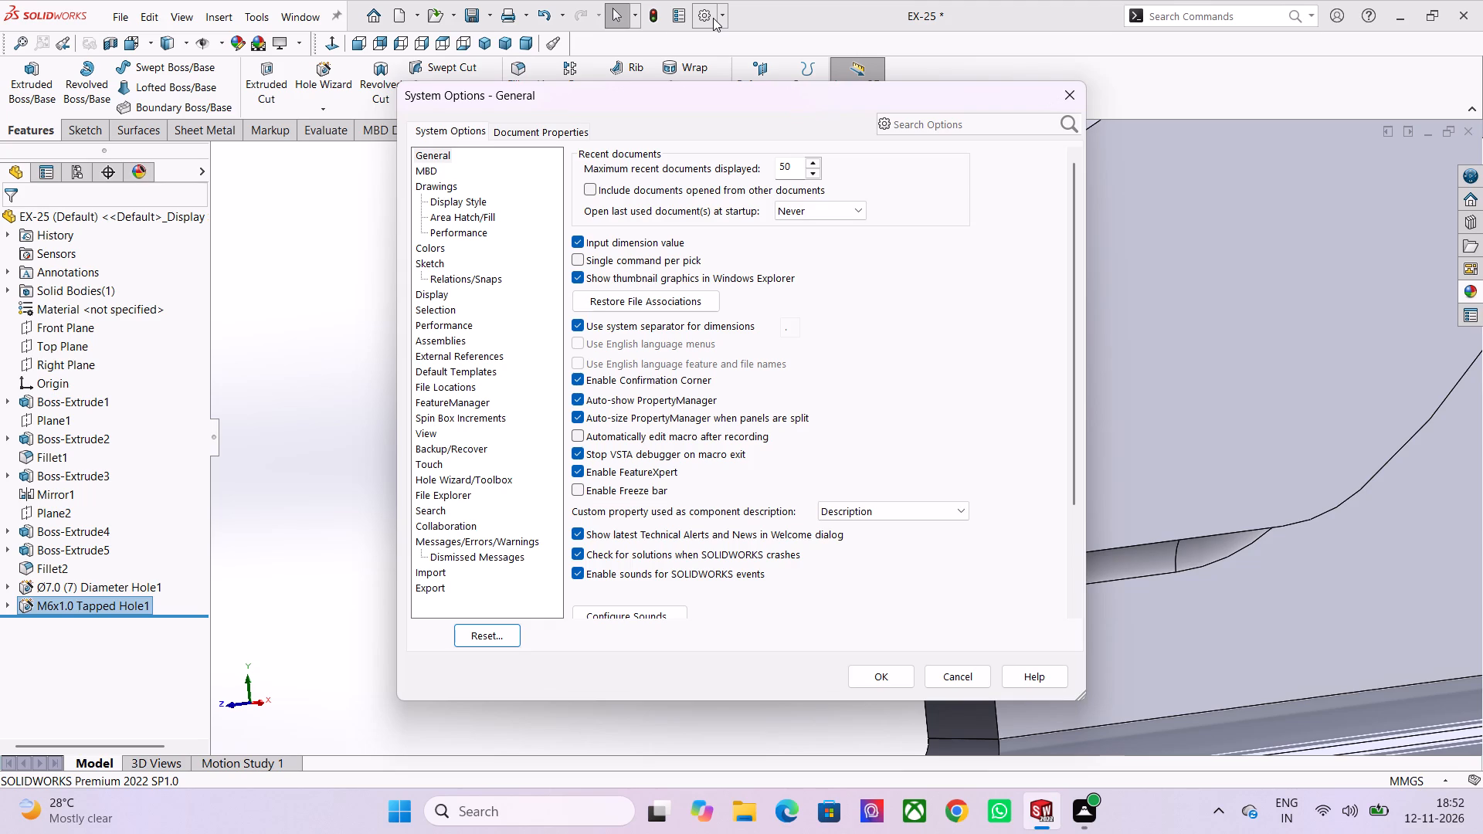
pyautogui.click(524, 140)
pyautogui.click(517, 133)
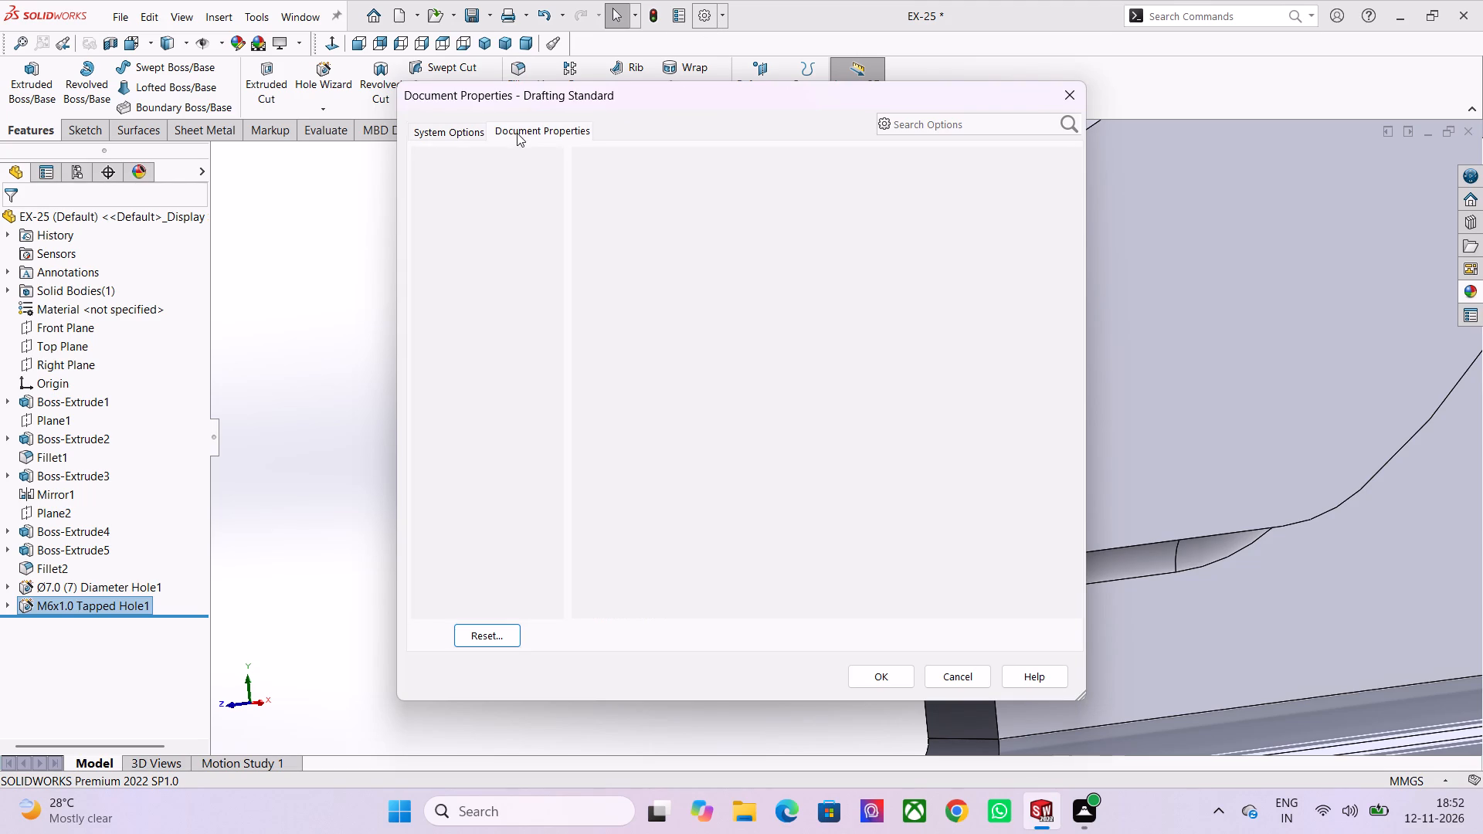
pyautogui.click(437, 254)
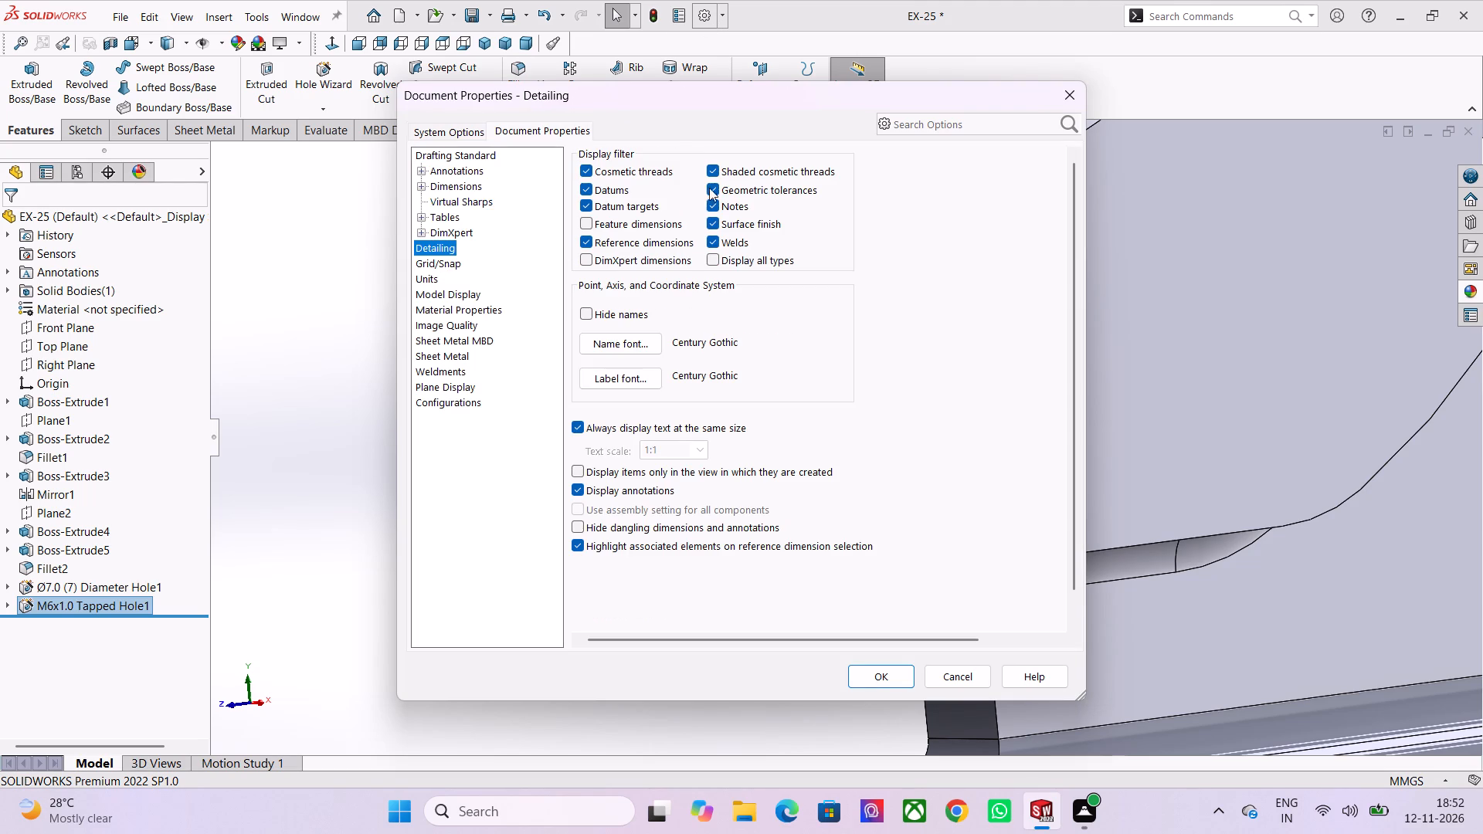
pyautogui.click(879, 683)
pyautogui.scroll(-5, 879, 683)
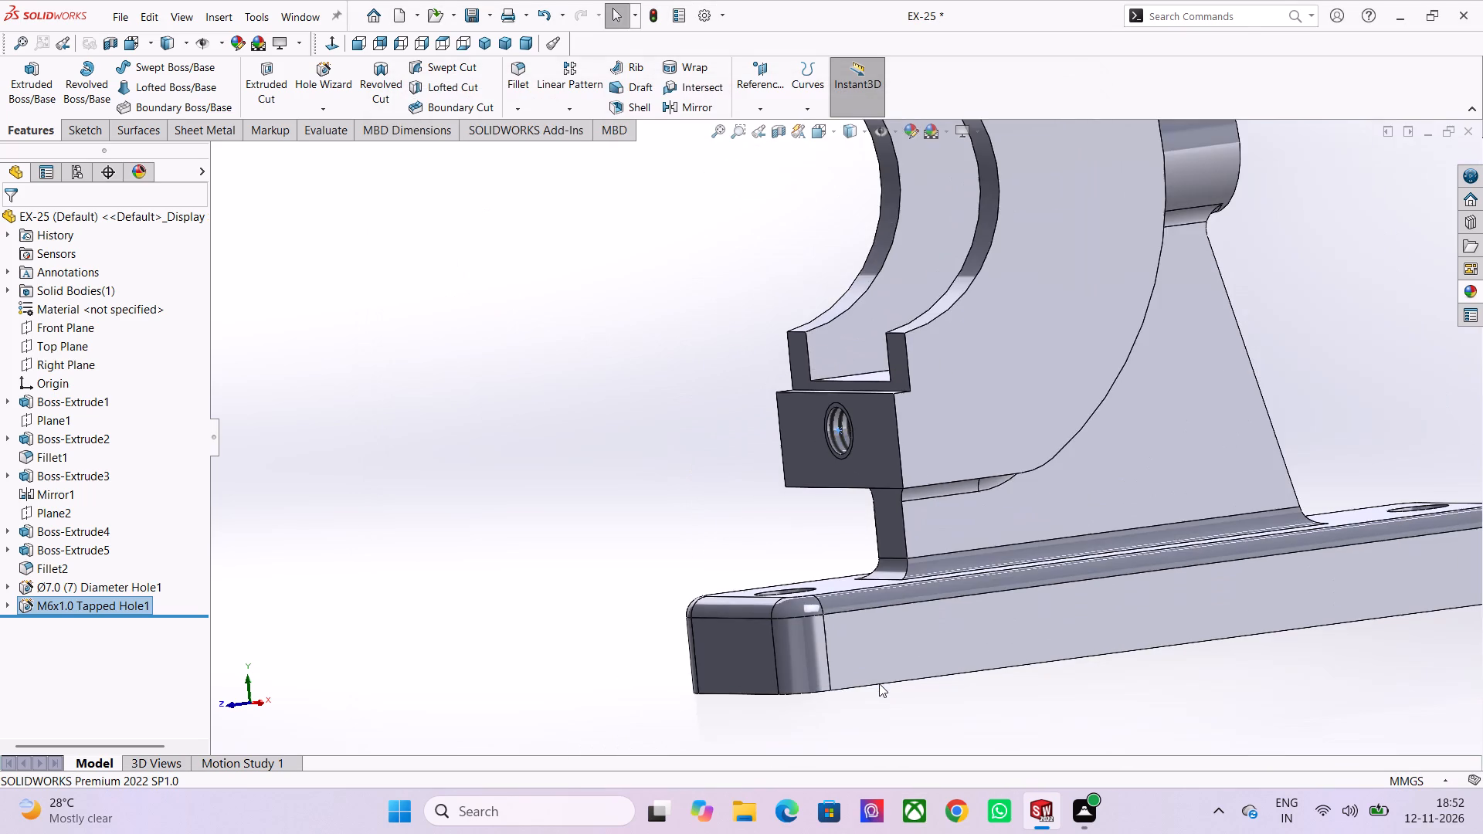
# Examine the whole bracket from several angles, clearing the tapped hole selection.
pyautogui.scroll(-6, 879, 683)
pyautogui.scroll(-2, 925, 377)
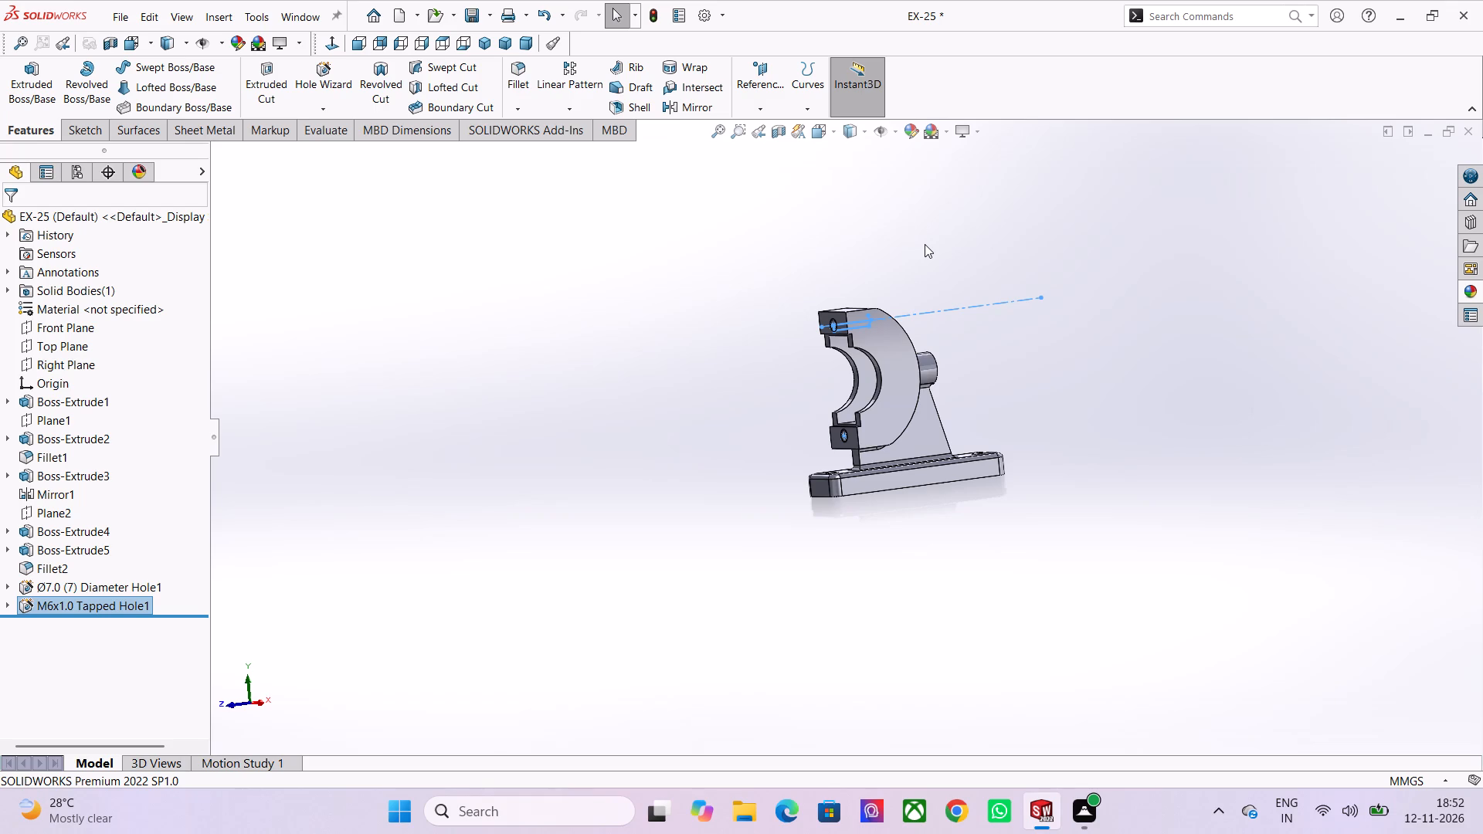
pyautogui.scroll(-2, 925, 244)
pyautogui.scroll(3, 921, 446)
pyautogui.moveTo(899, 358); pyautogui.dragTo(970, 374, button='middle')
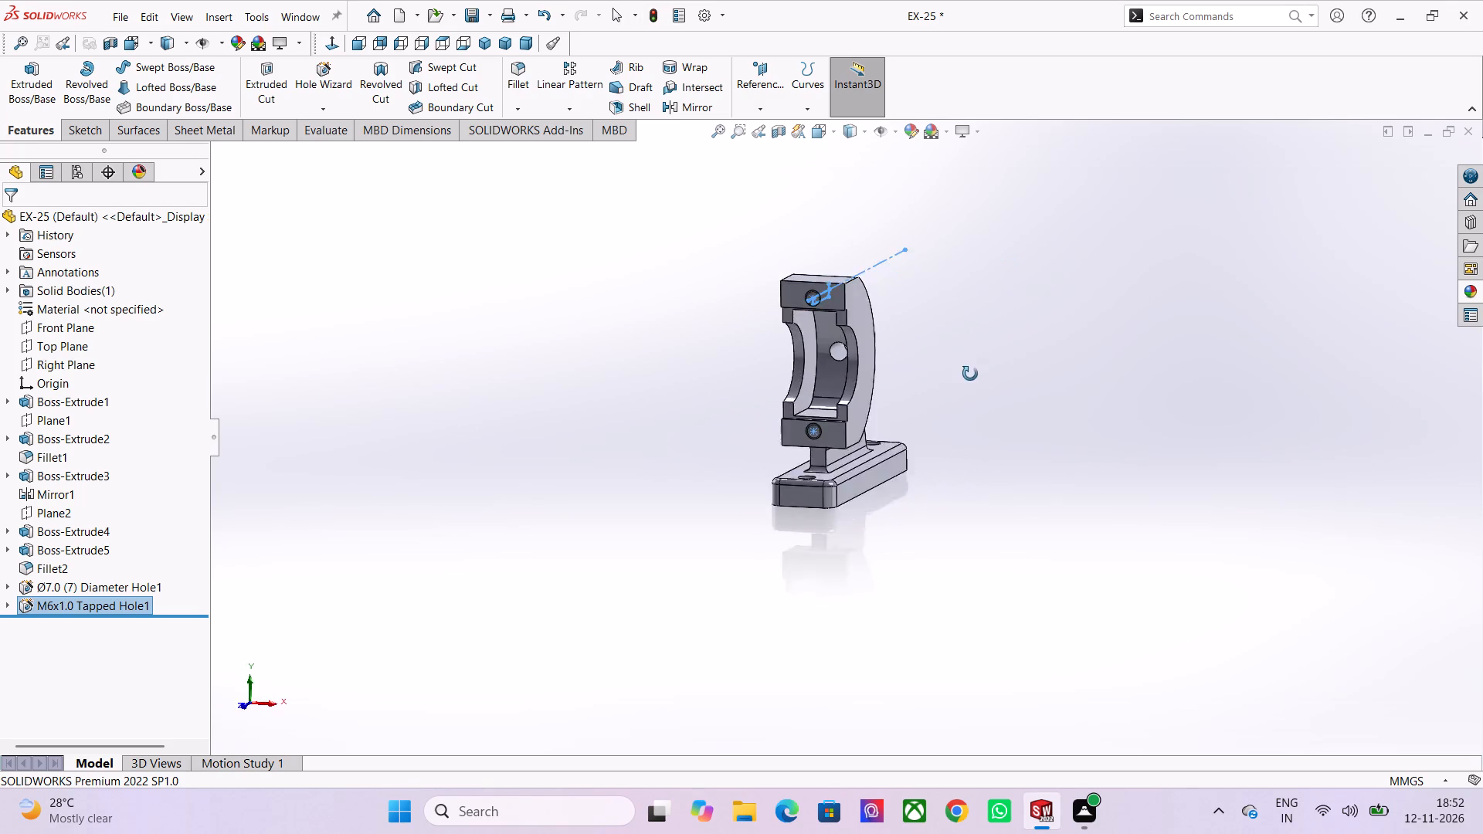
pyautogui.moveTo(970, 374); pyautogui.dragTo(1027, 399, button='middle')
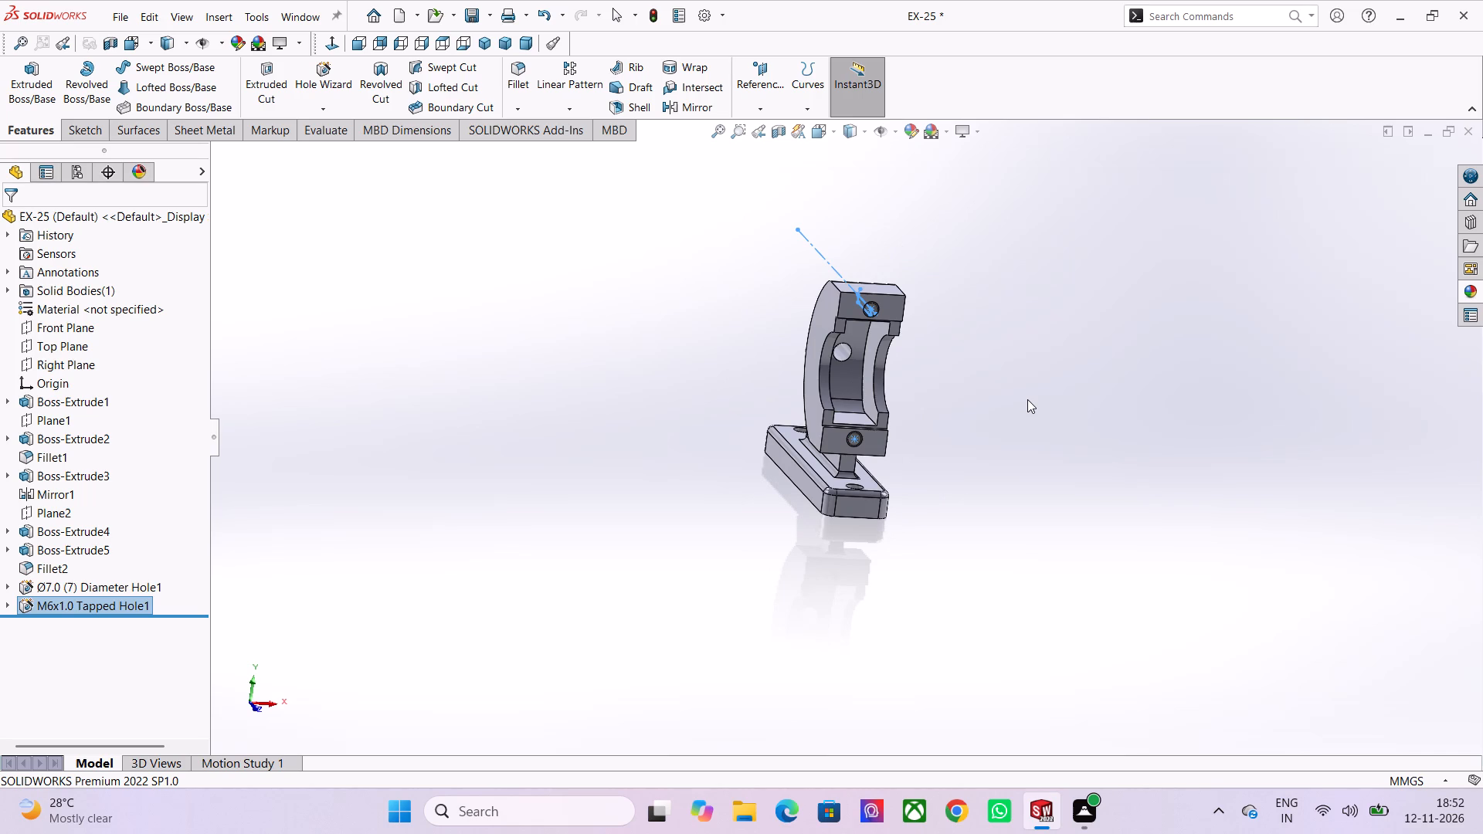
pyautogui.scroll(1, 935, 552)
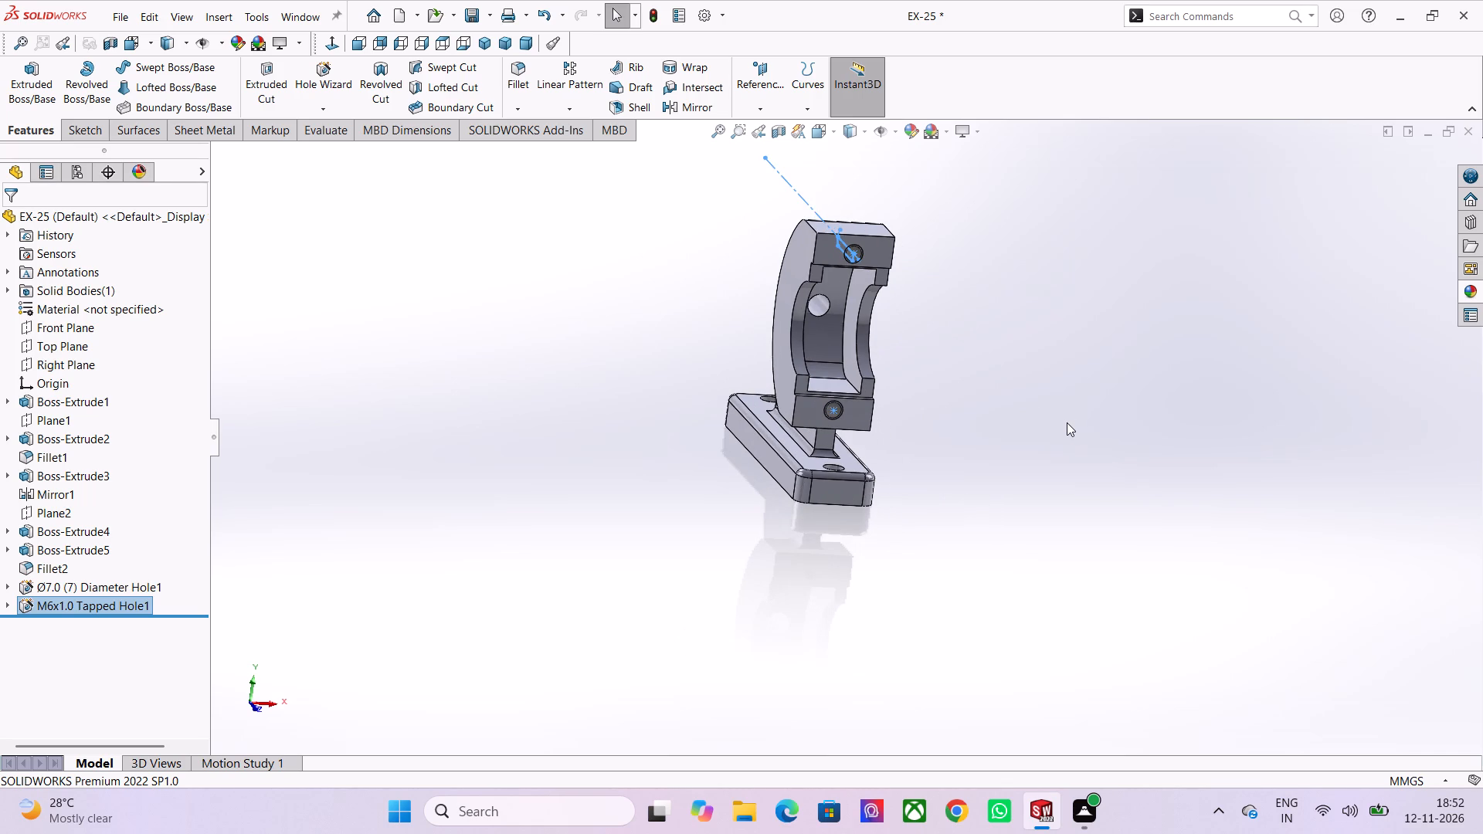
pyautogui.moveTo(1026, 452); pyautogui.dragTo(942, 412, button='middle')
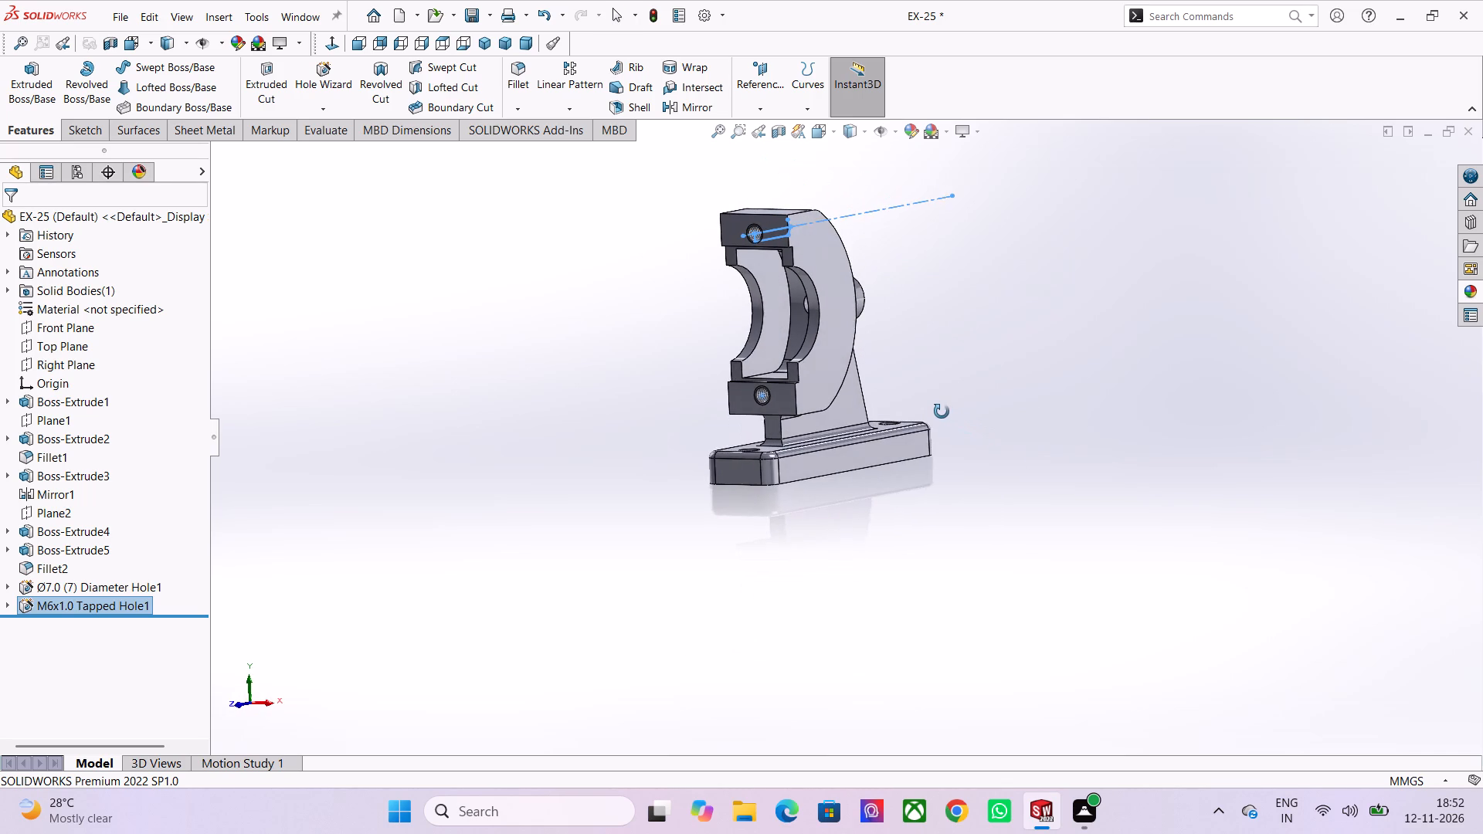
pyautogui.moveTo(942, 412); pyautogui.dragTo(953, 429, button='middle')
pyautogui.click(945, 259)
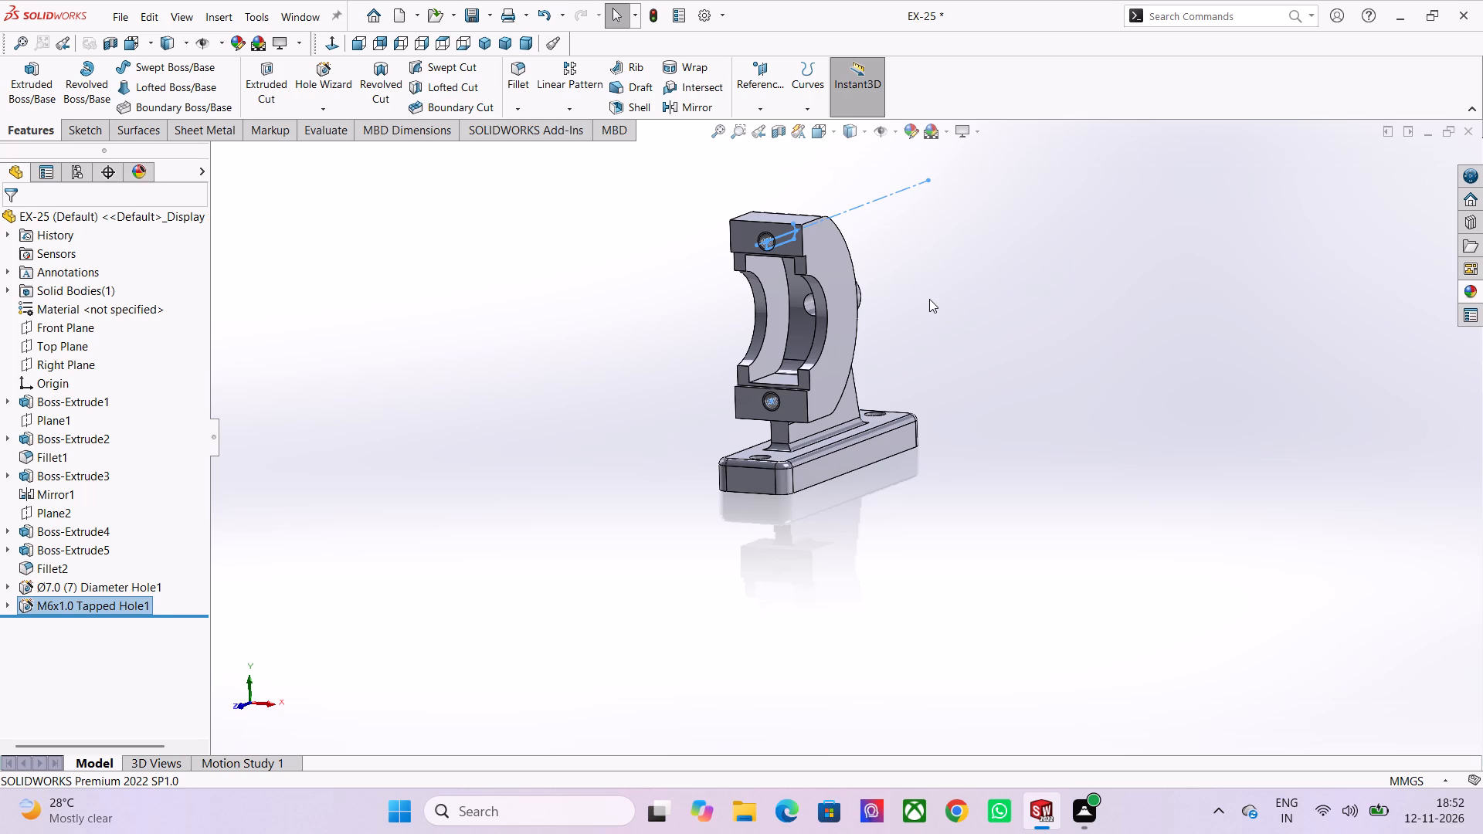
# Examine the shaded threads in both tapped holes on the C-shaped body's end faces from several angles.
pyautogui.scroll(3, 809, 271)
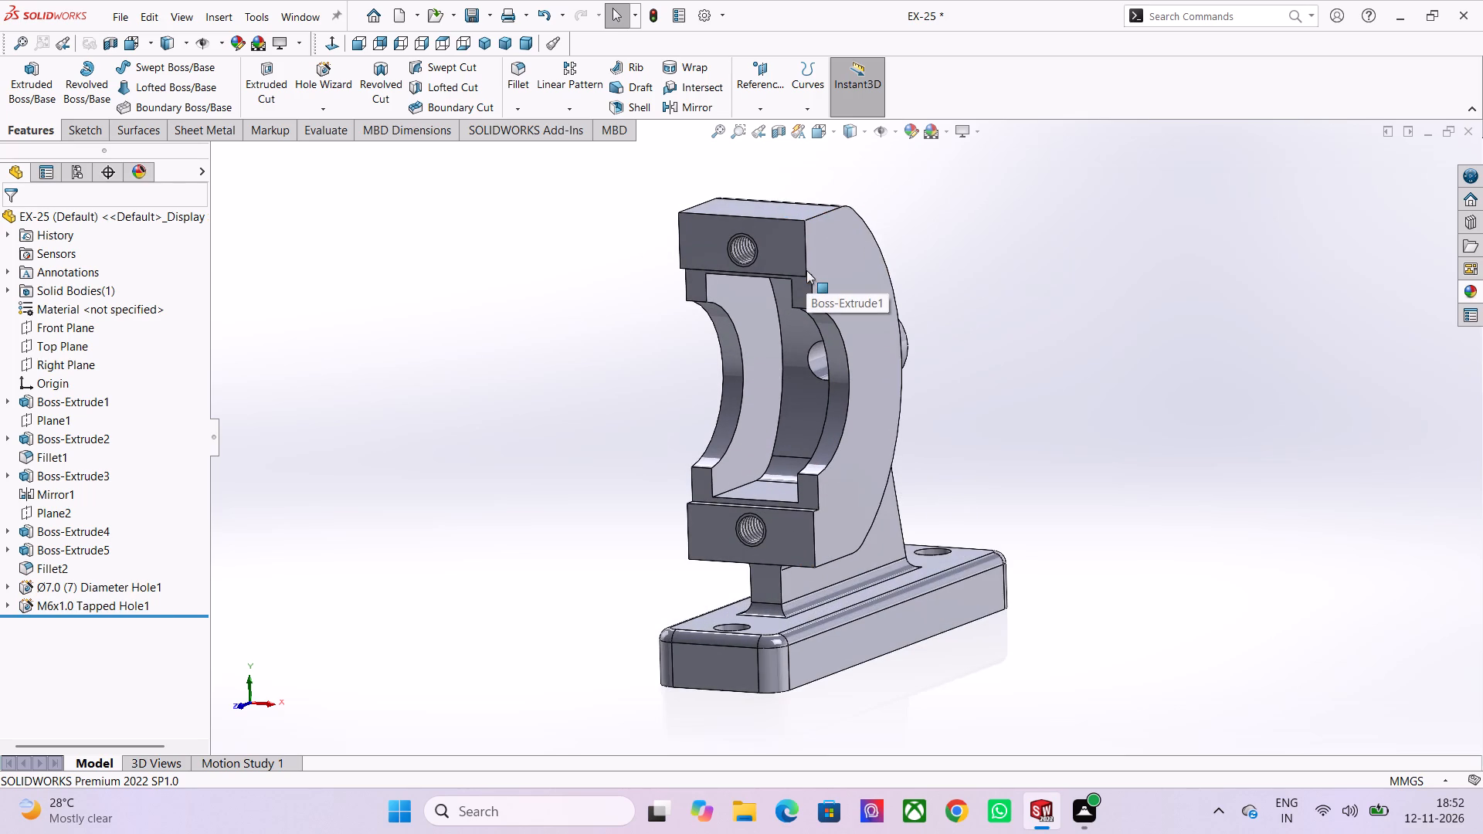
pyautogui.scroll(4, 806, 270)
pyautogui.scroll(-1, 795, 263)
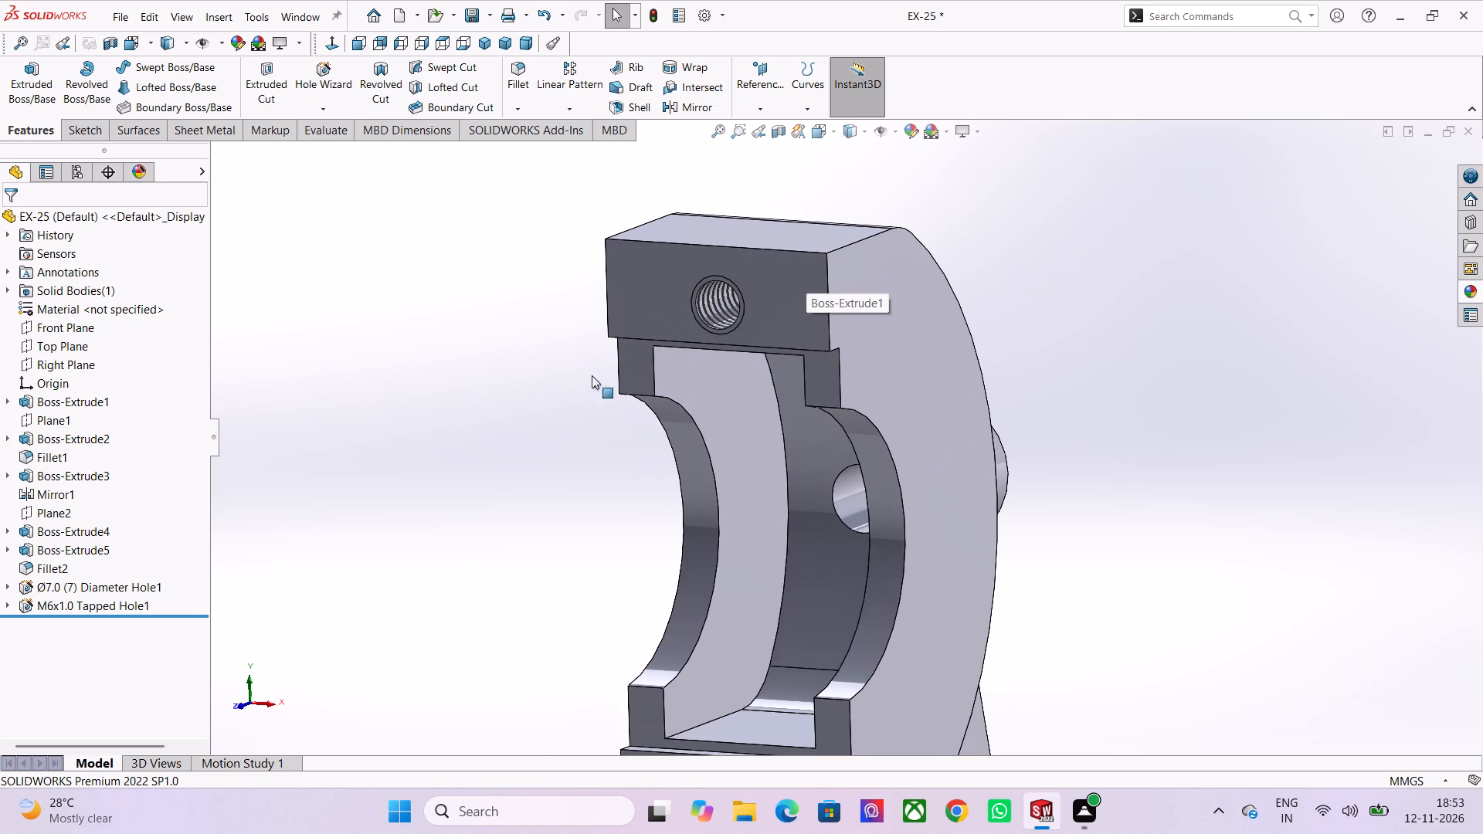
pyautogui.scroll(-1, 633, 382)
pyautogui.moveTo(633, 363); pyautogui.dragTo(651, 315, button='middle')
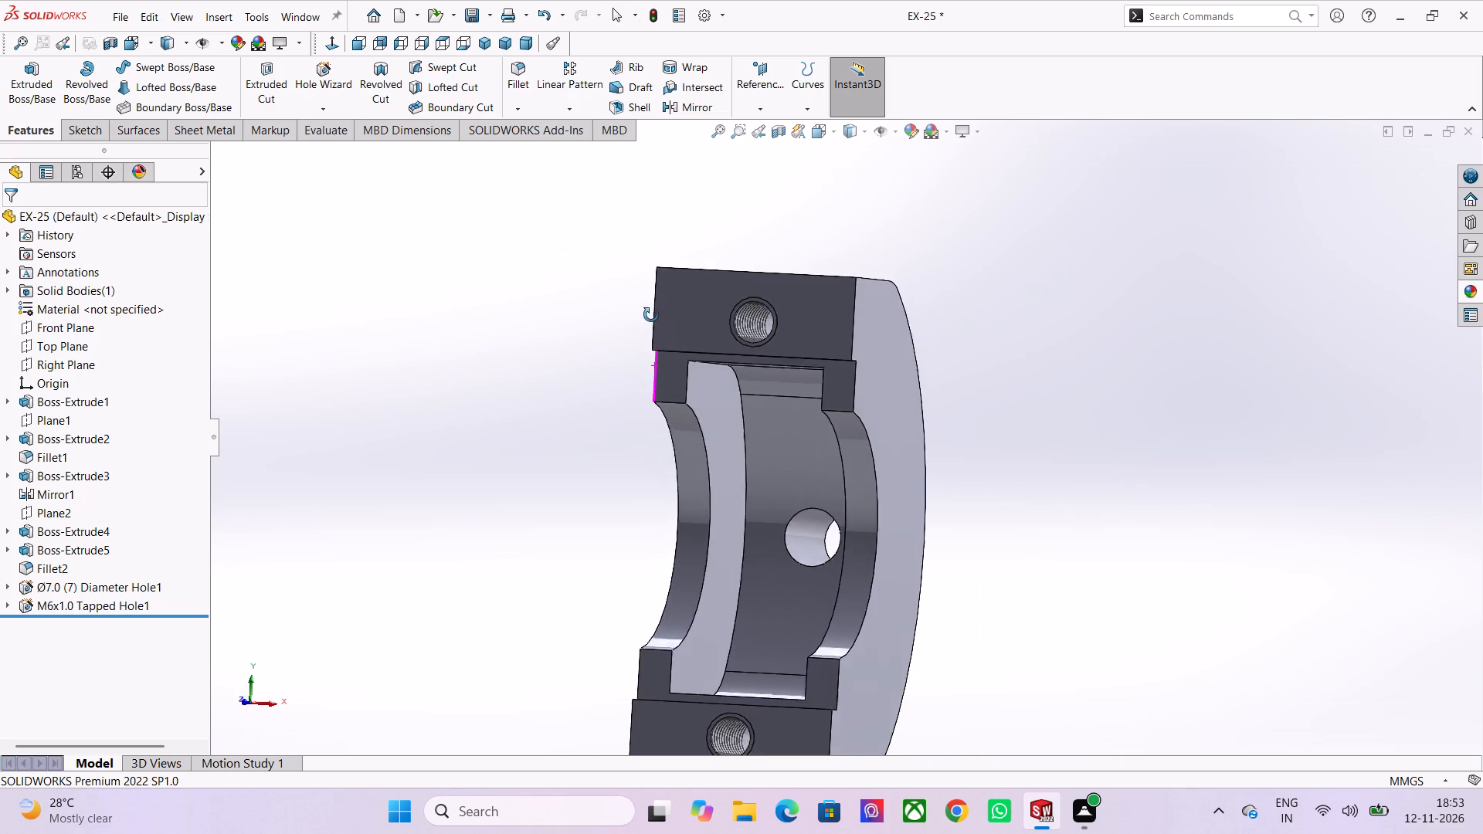
pyautogui.moveTo(651, 315); pyautogui.dragTo(746, 325, button='middle')
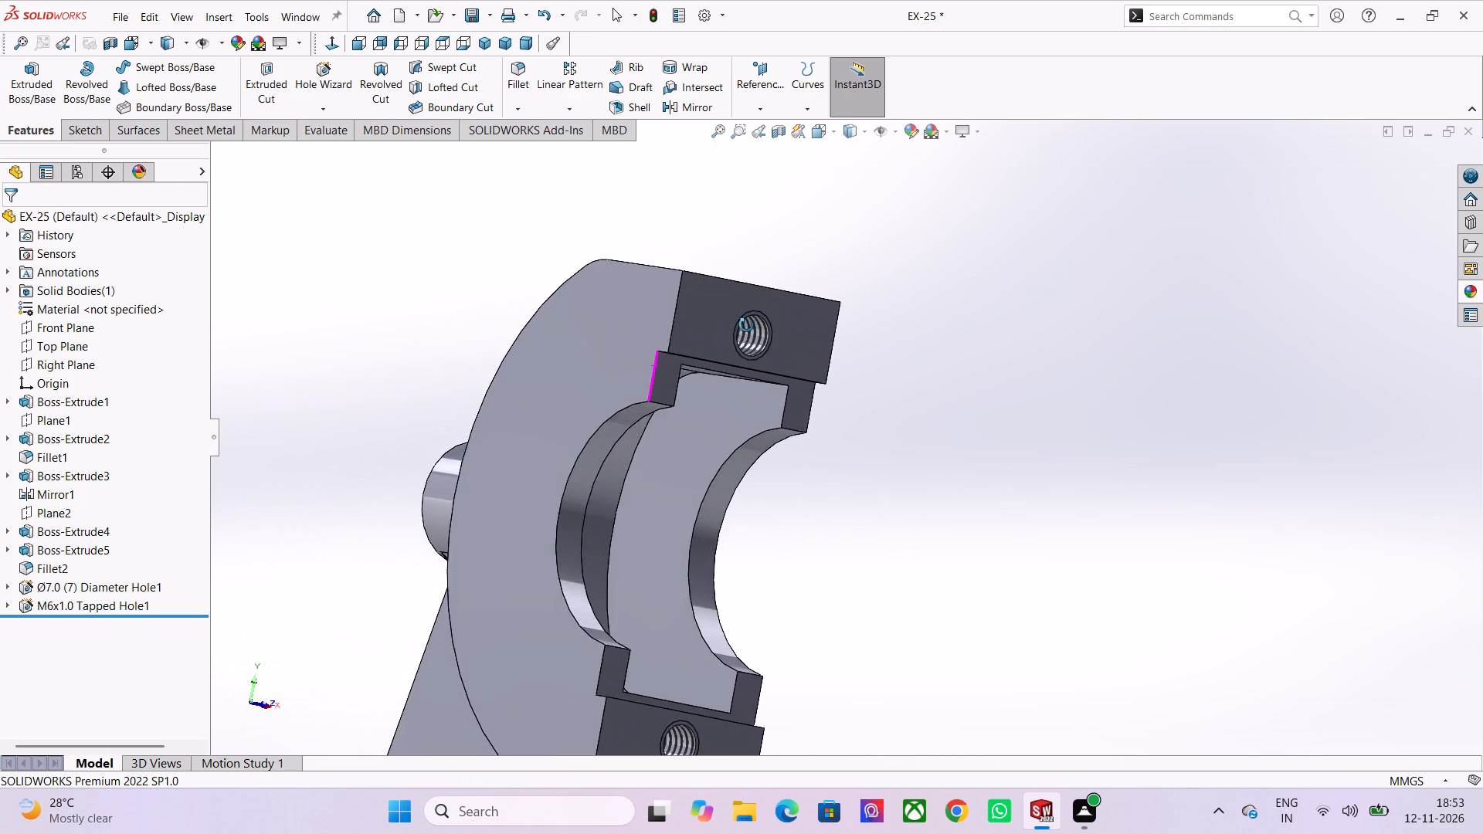
pyautogui.moveTo(746, 325); pyautogui.dragTo(668, 361, button='middle')
pyautogui.scroll(4, 701, 369)
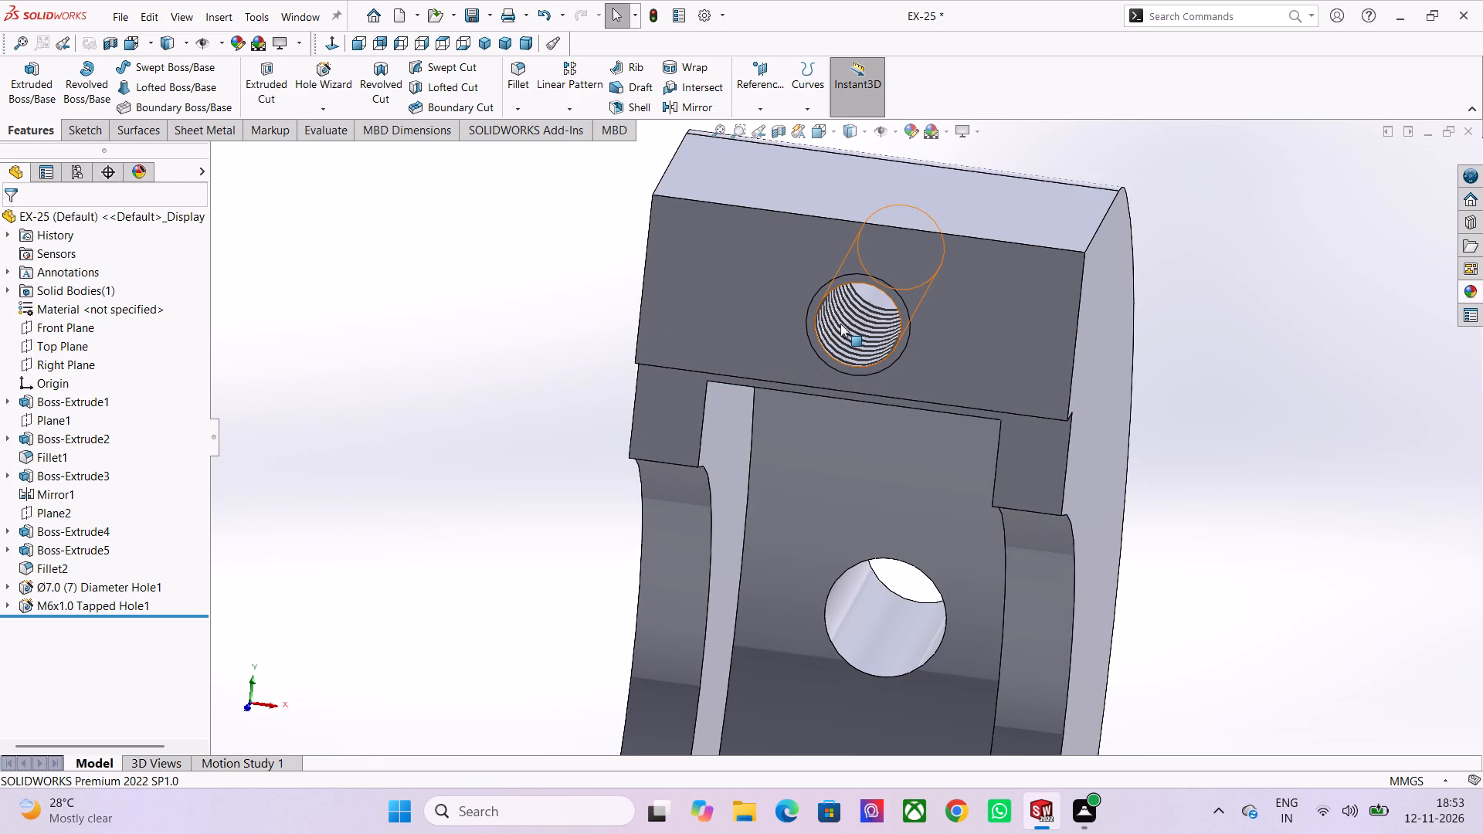
pyautogui.scroll(-8, 841, 324)
pyautogui.middleClick(916, 440)
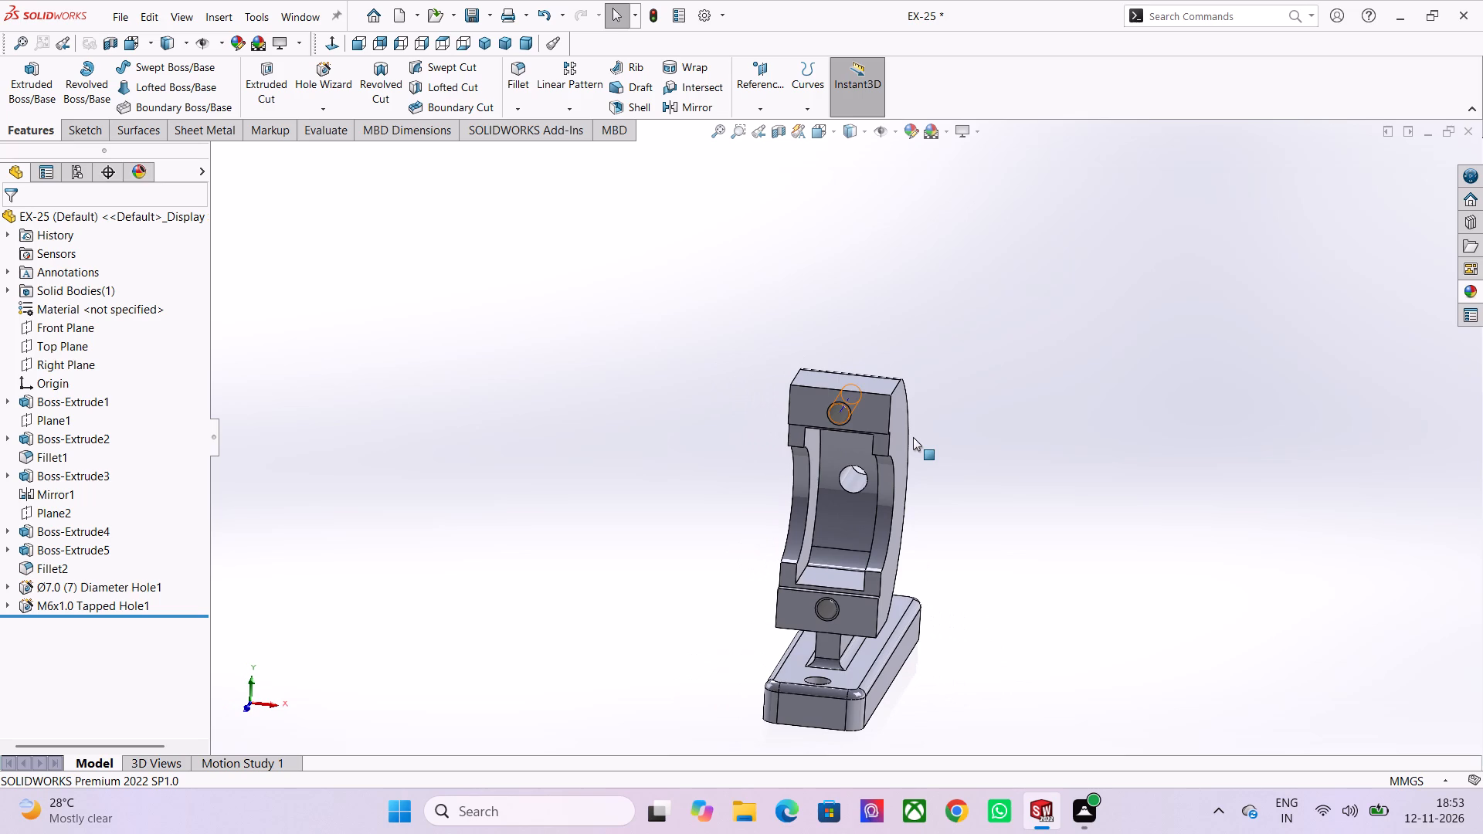
# Save the part in the isometric view.
pyautogui.click(485, 42)
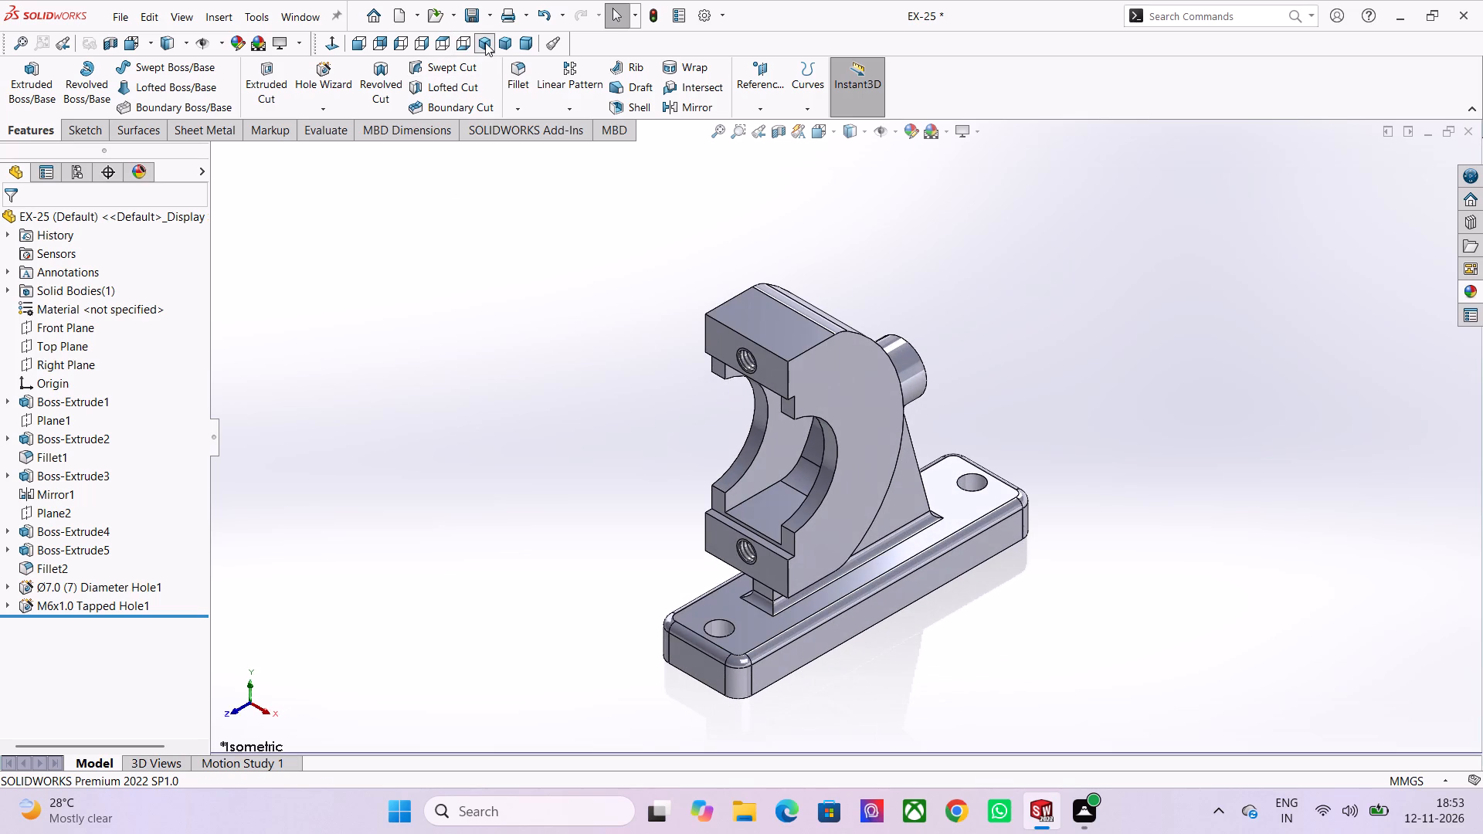
pyautogui.hotkey('ctrl', 's')
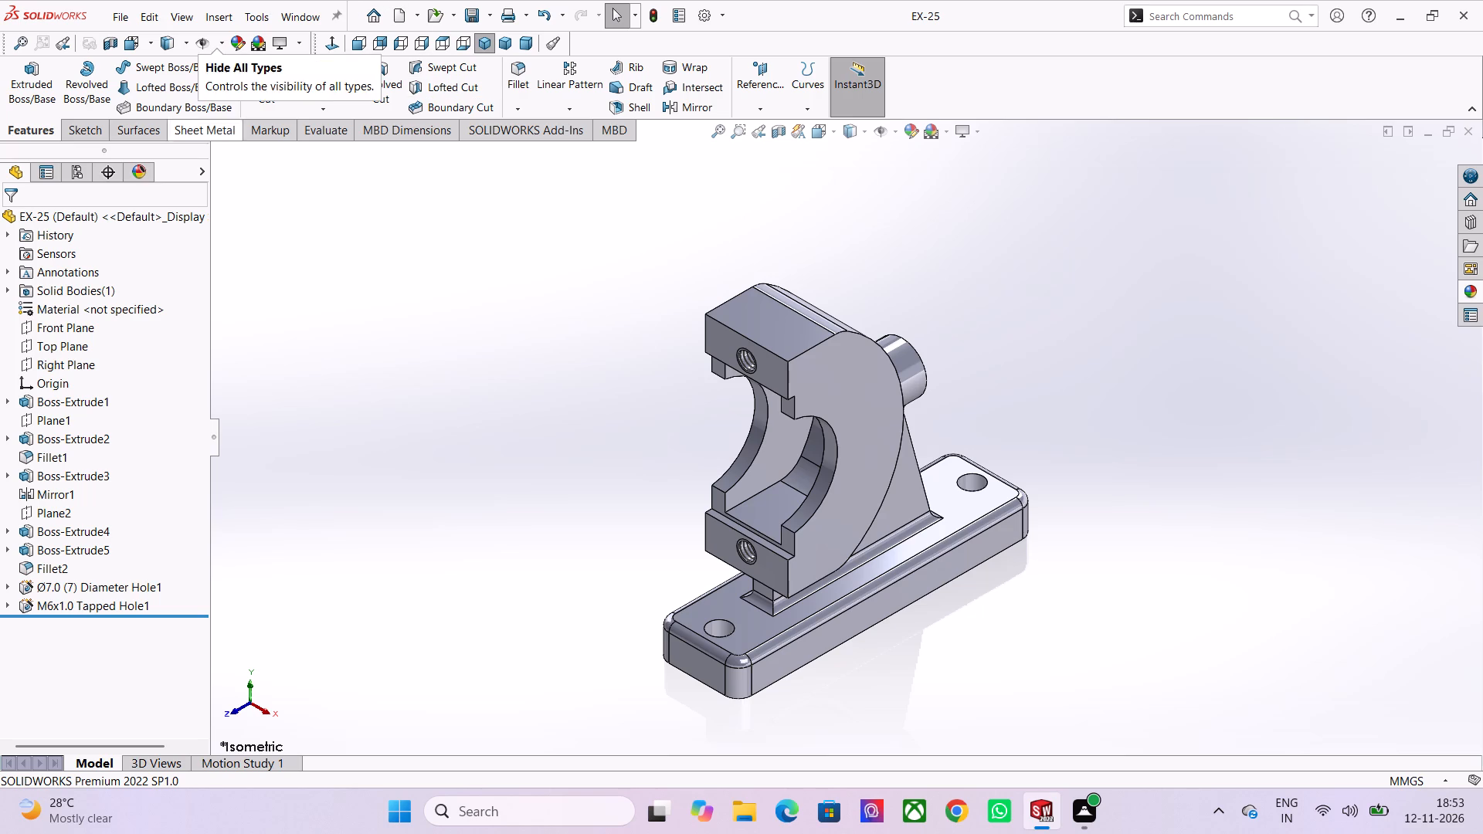
# Assign Plain Carbon Steel from the steel library as the part's material.
pyautogui.rightClick(103, 311)
pyautogui.click(128, 323)
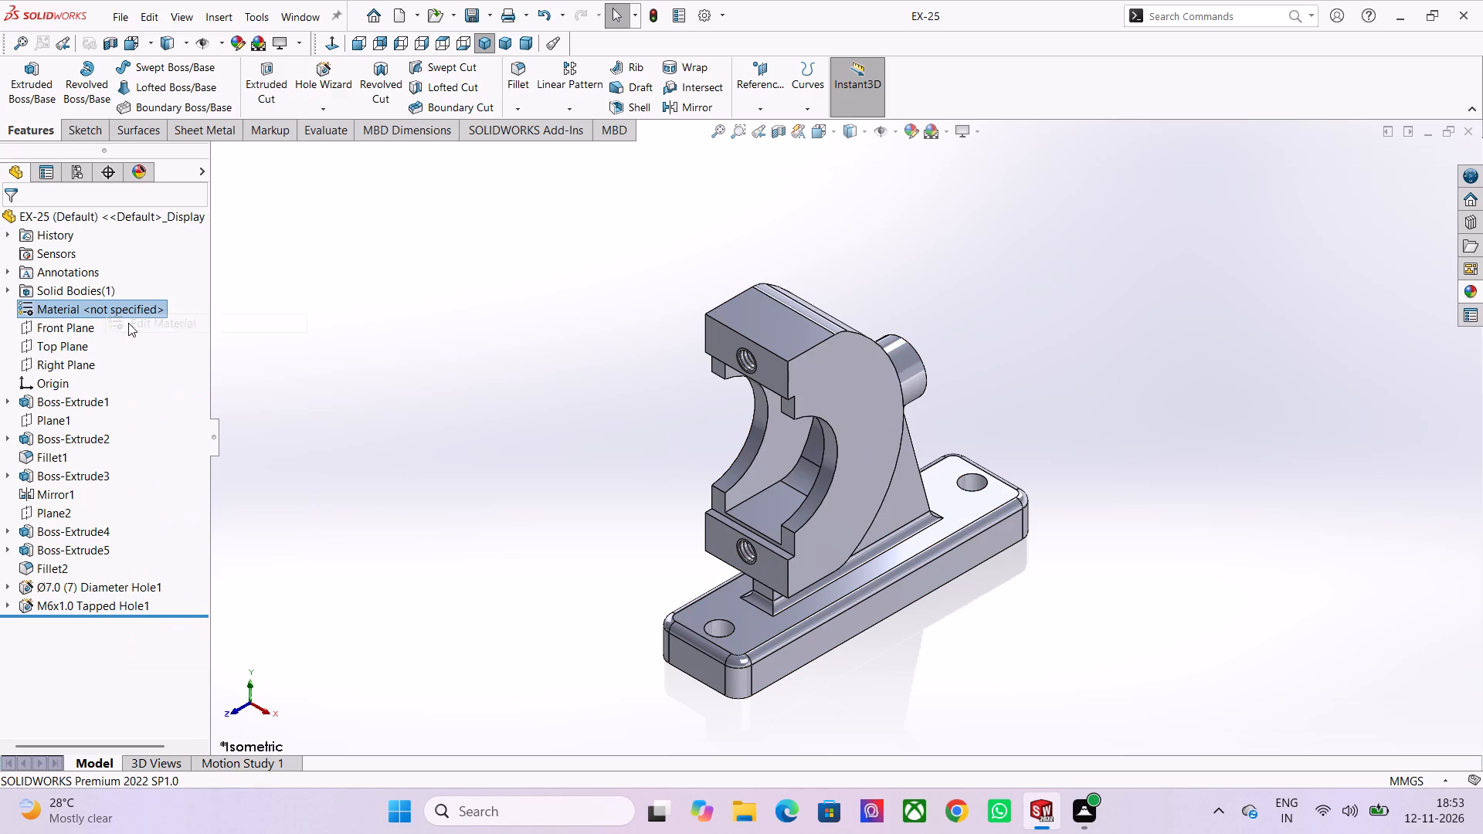
pyautogui.scroll(-2, 440, 348)
pyautogui.scroll(-1, 518, 419)
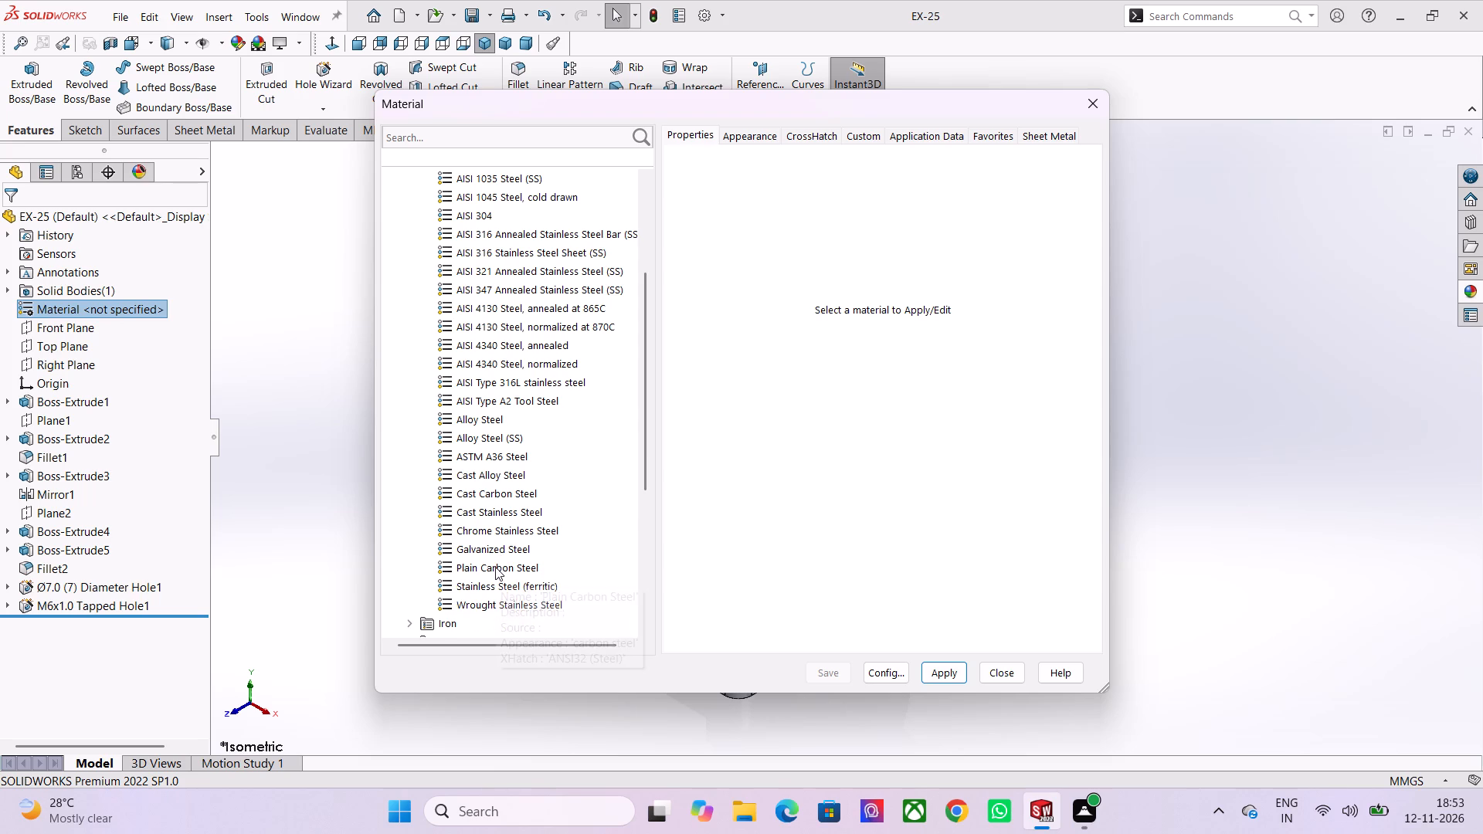
pyautogui.click(495, 567)
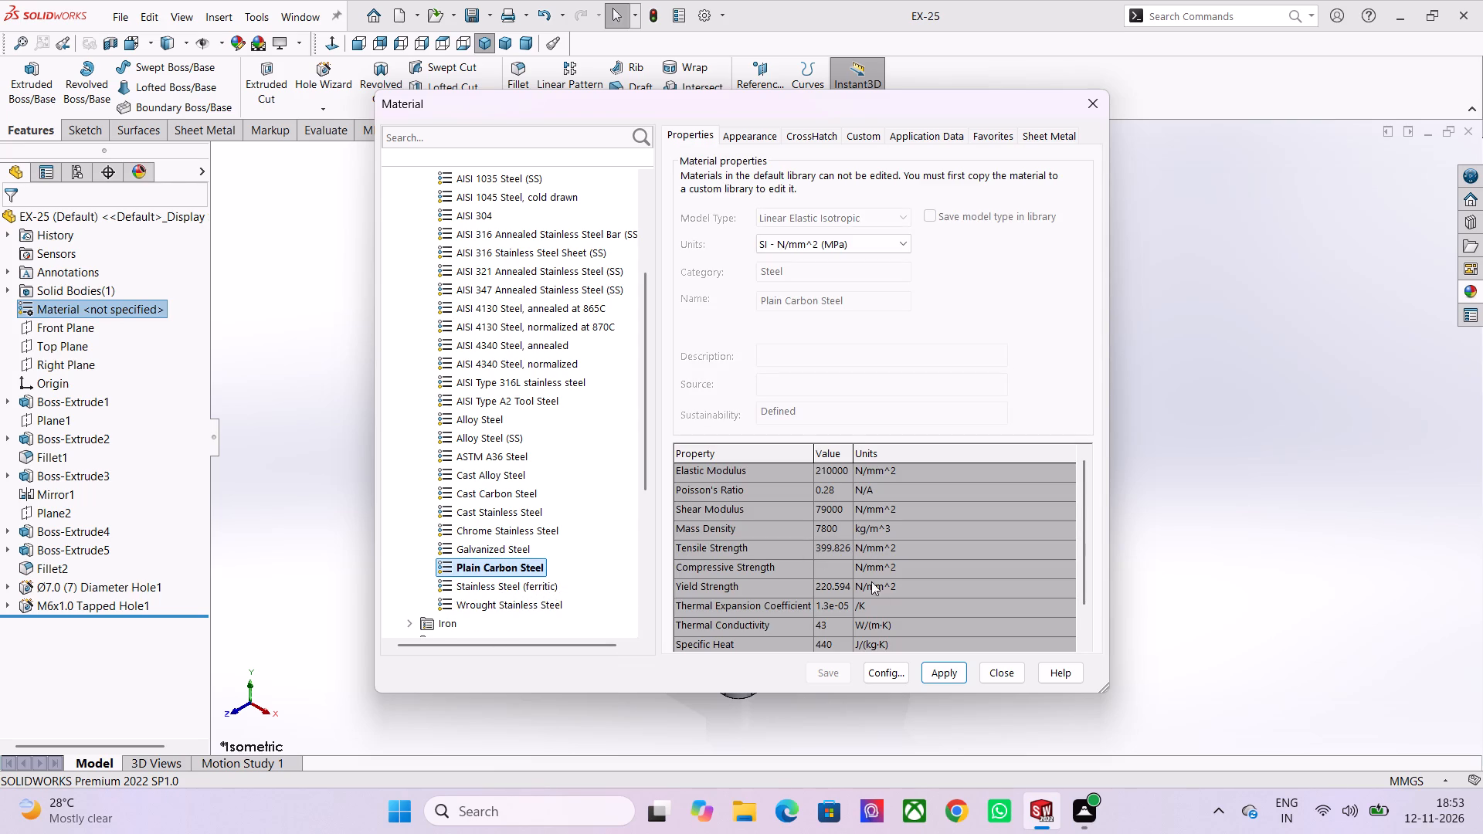
pyautogui.click(938, 675)
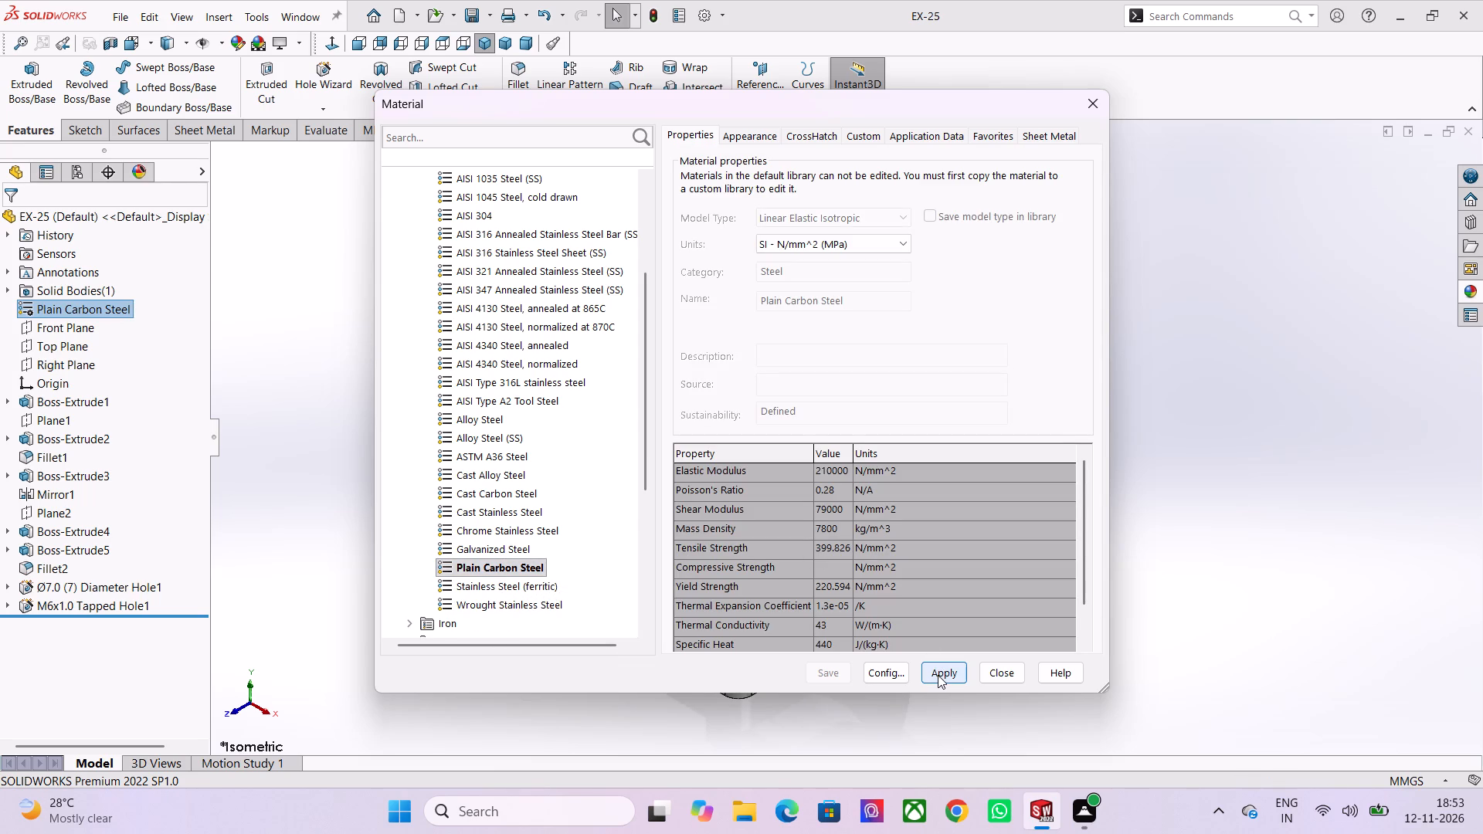
pyautogui.click(999, 663)
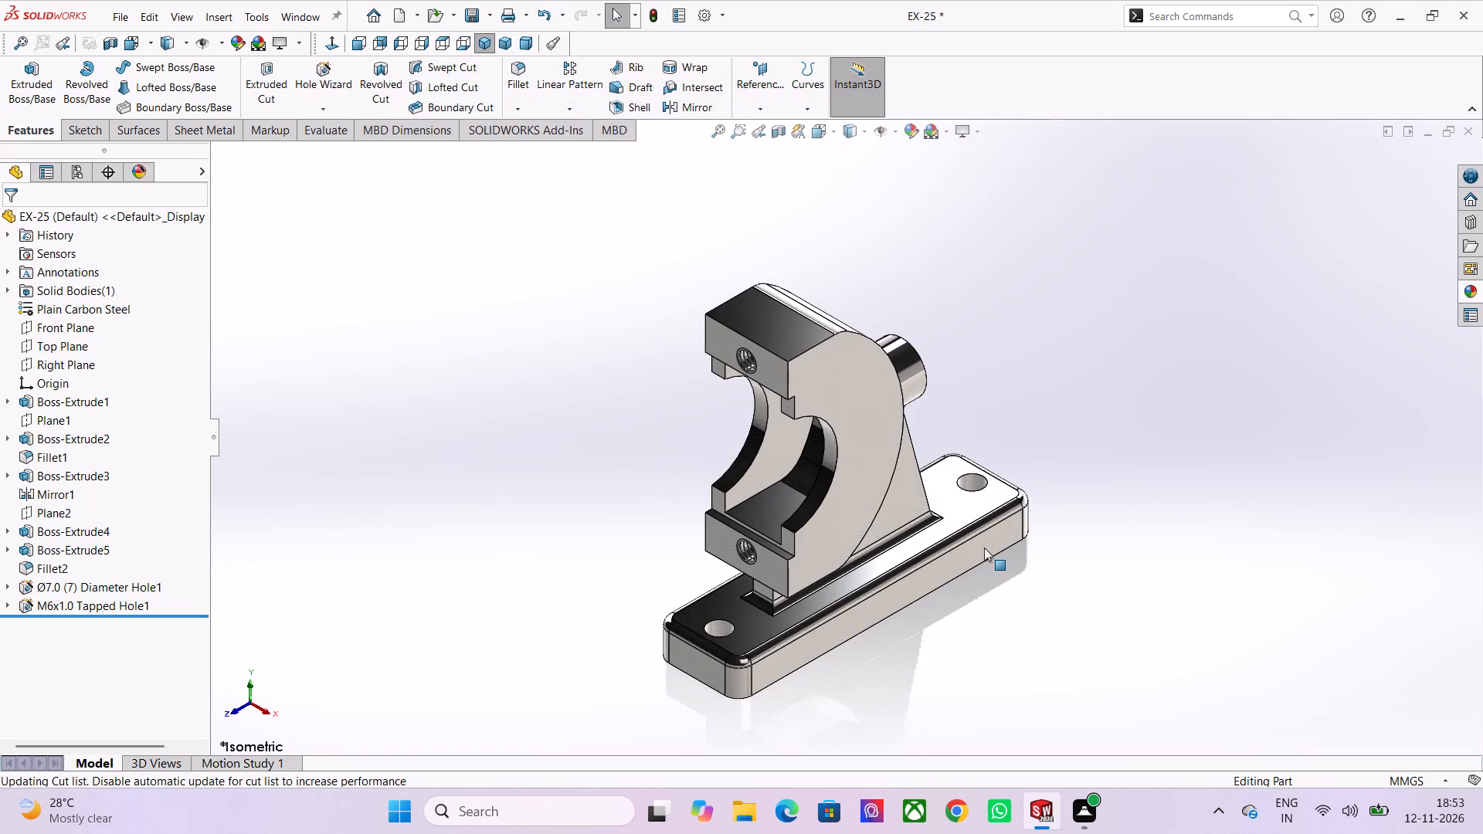
# Choose an appearance for the bracket from the High Gloss plastic appearances.
pyautogui.scroll(-1, 984, 548)
pyautogui.click(1470, 285)
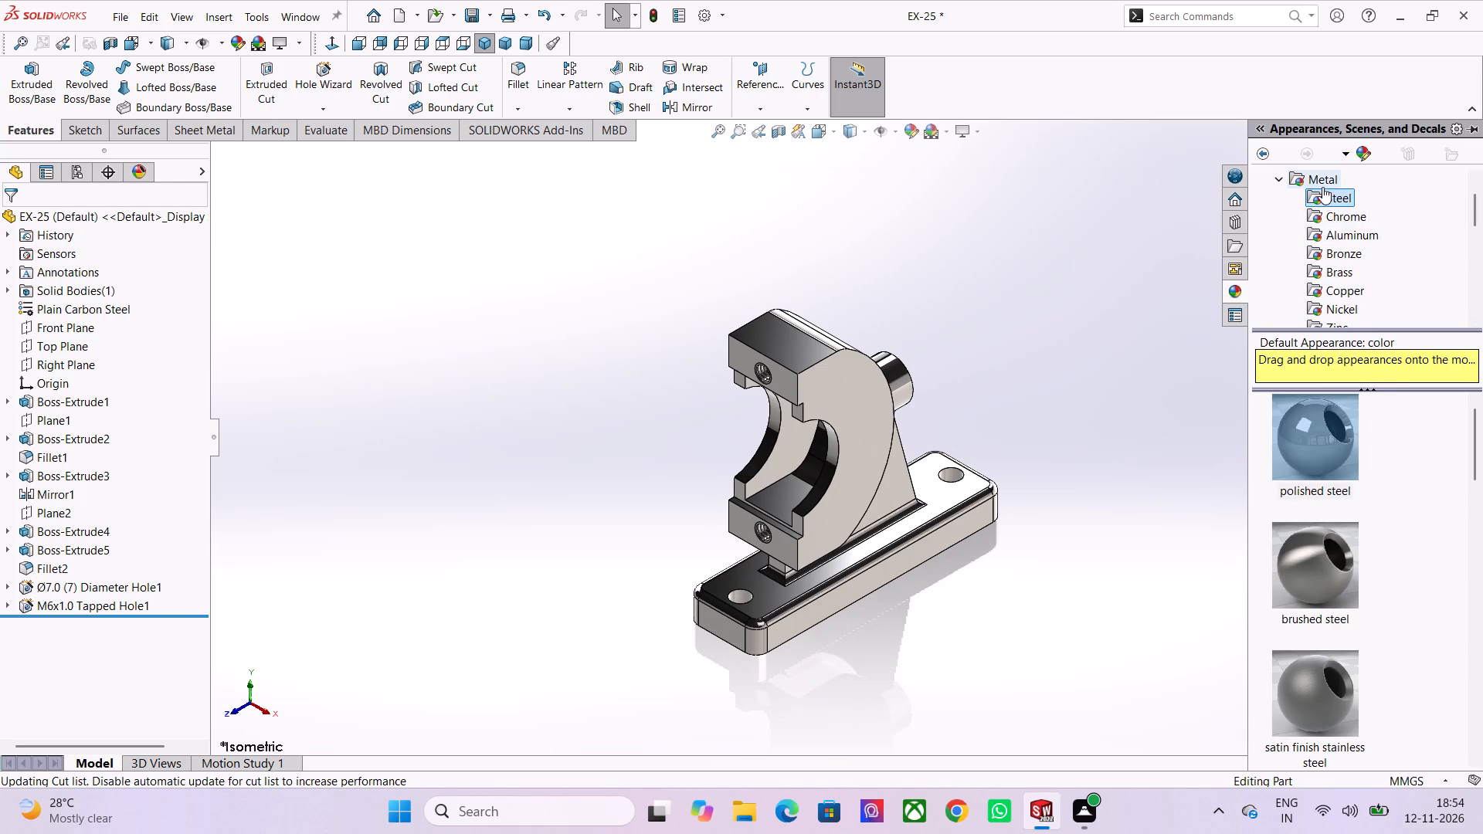
pyautogui.click(1285, 181)
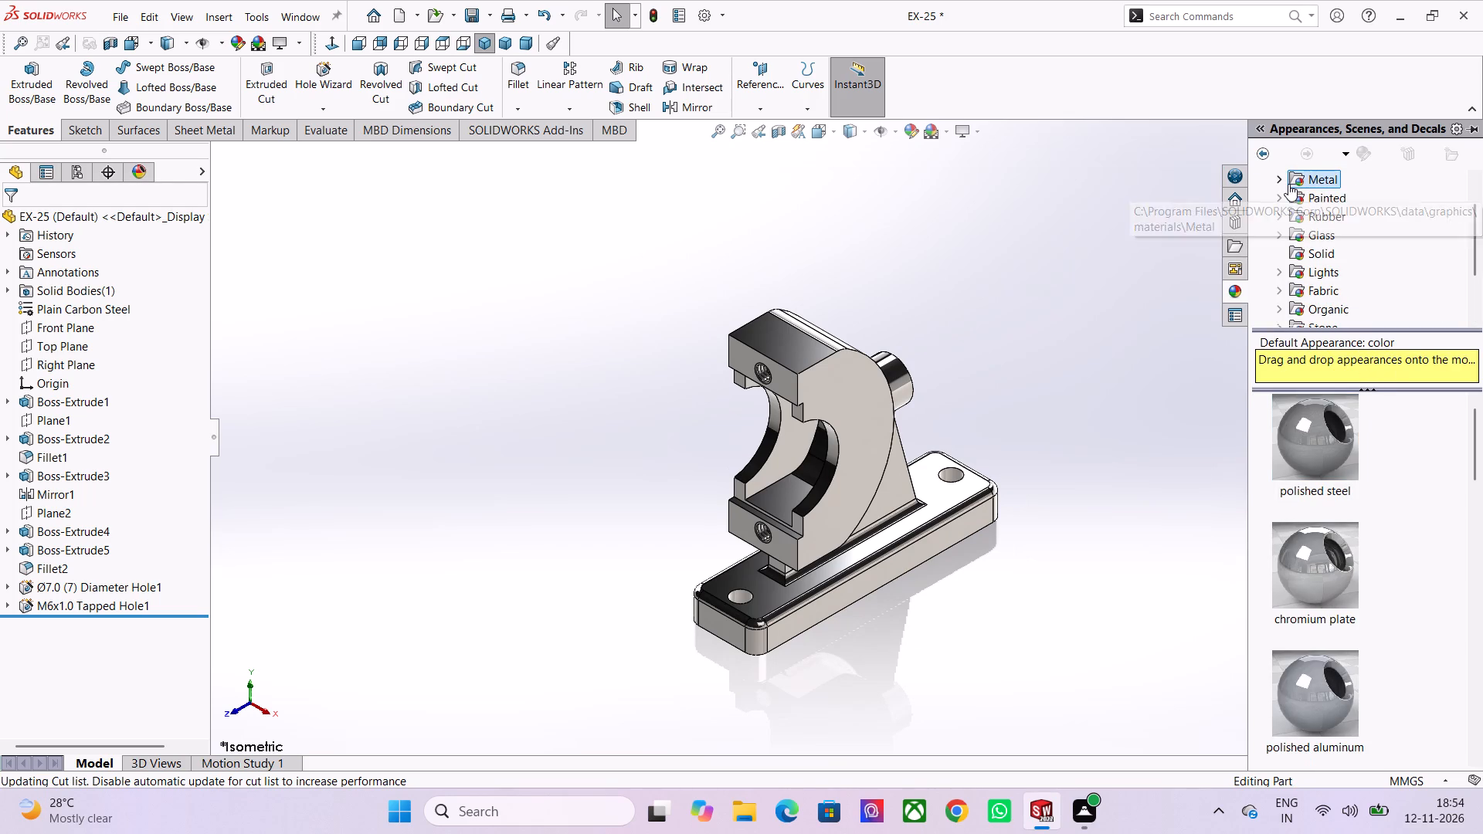
pyautogui.scroll(2, 1278, 181)
pyautogui.click(1281, 181)
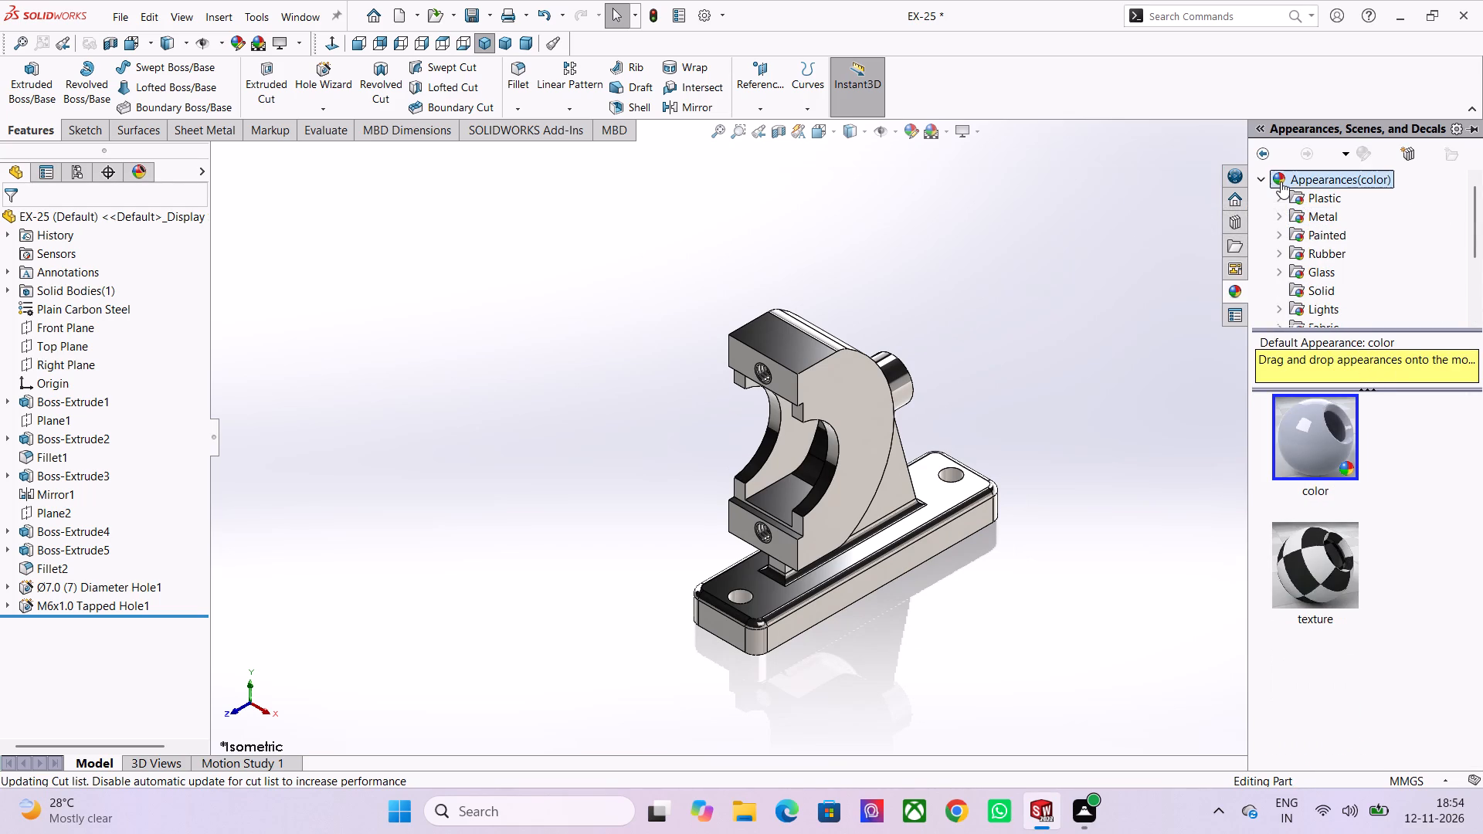
pyautogui.click(1309, 195)
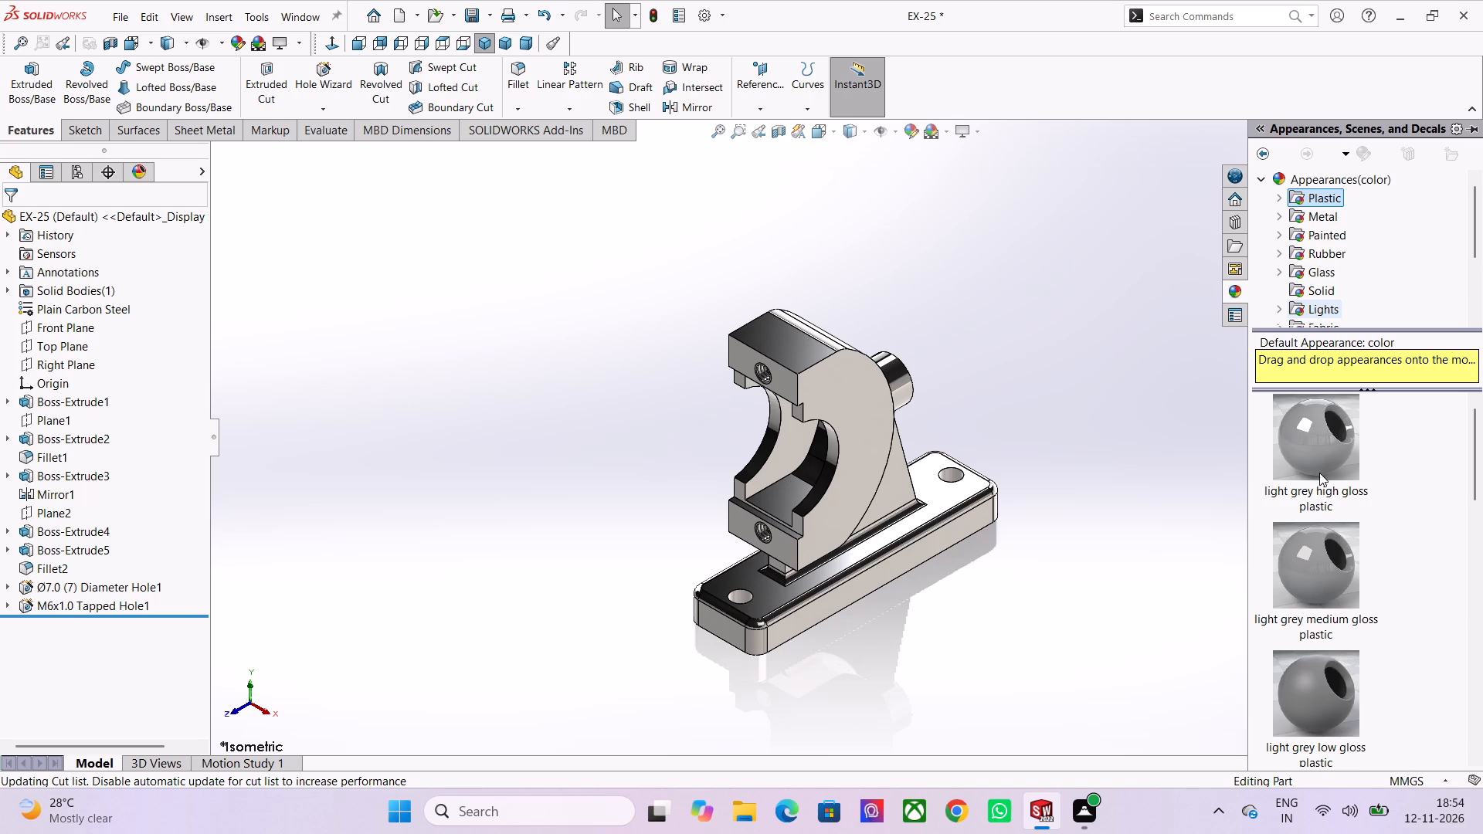
pyautogui.scroll(-11, 1319, 473)
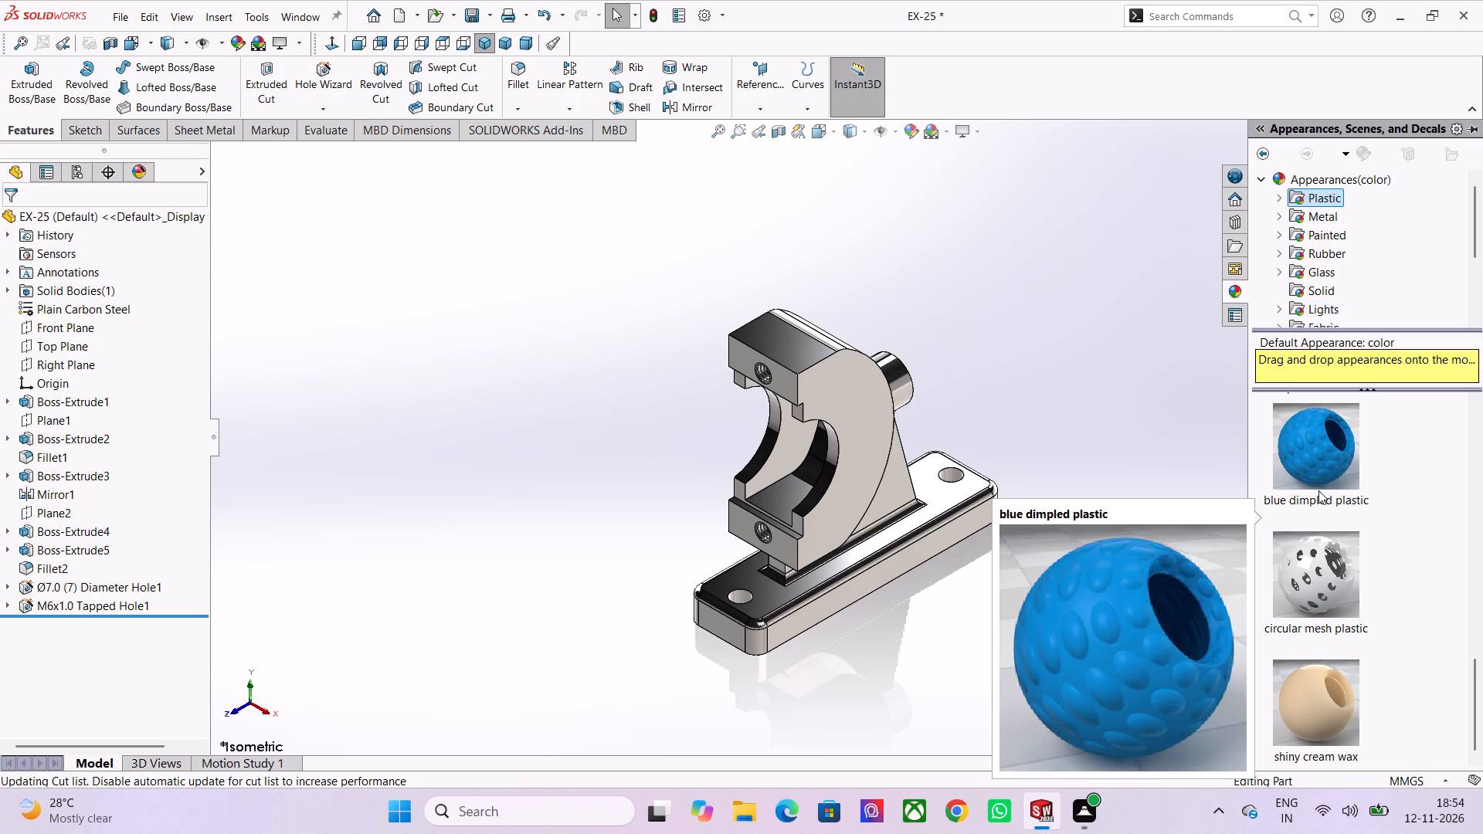
pyautogui.click(1274, 194)
pyautogui.click(1325, 201)
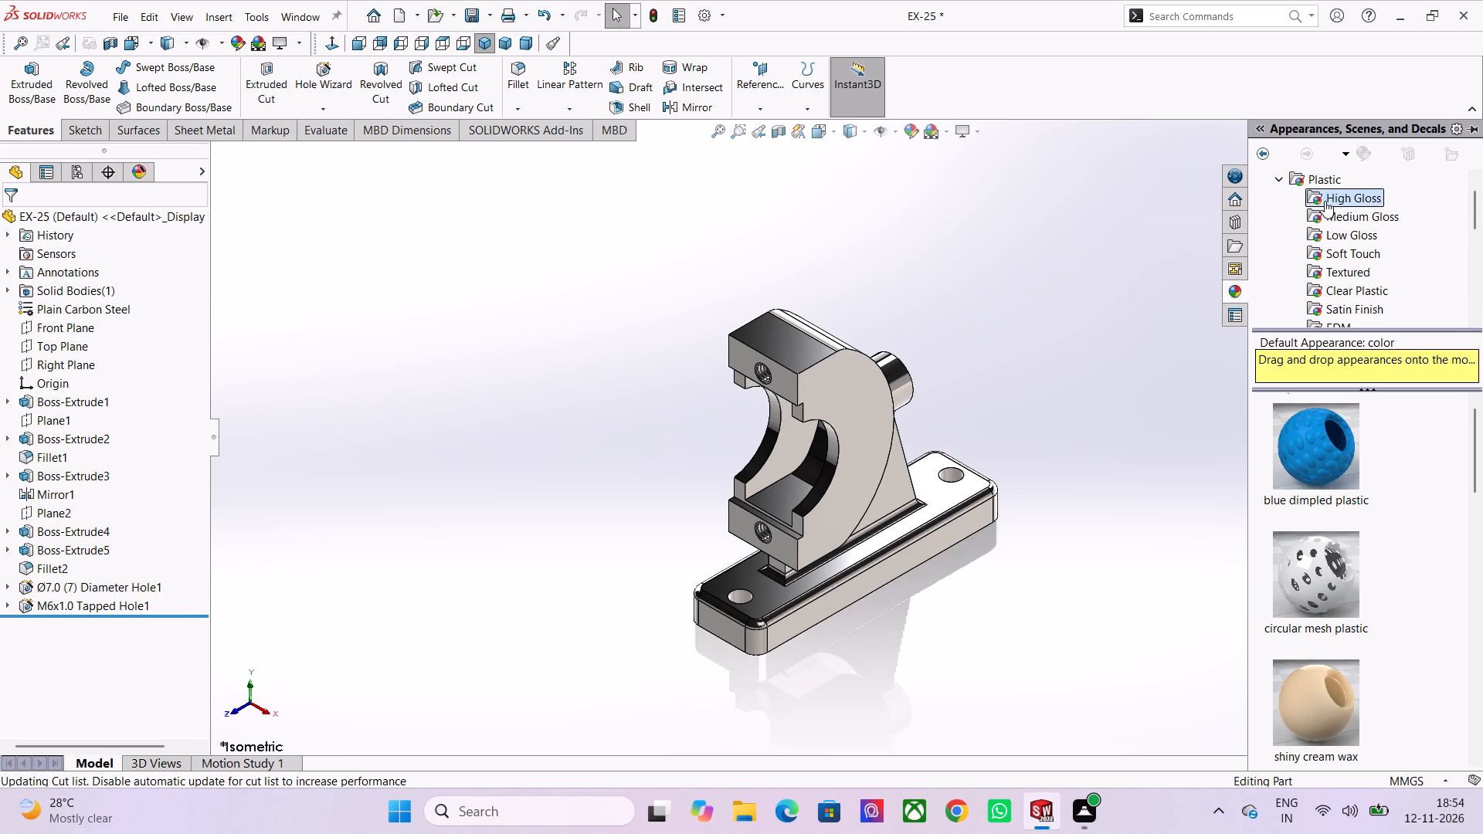
pyautogui.scroll(-1, 1482, 390)
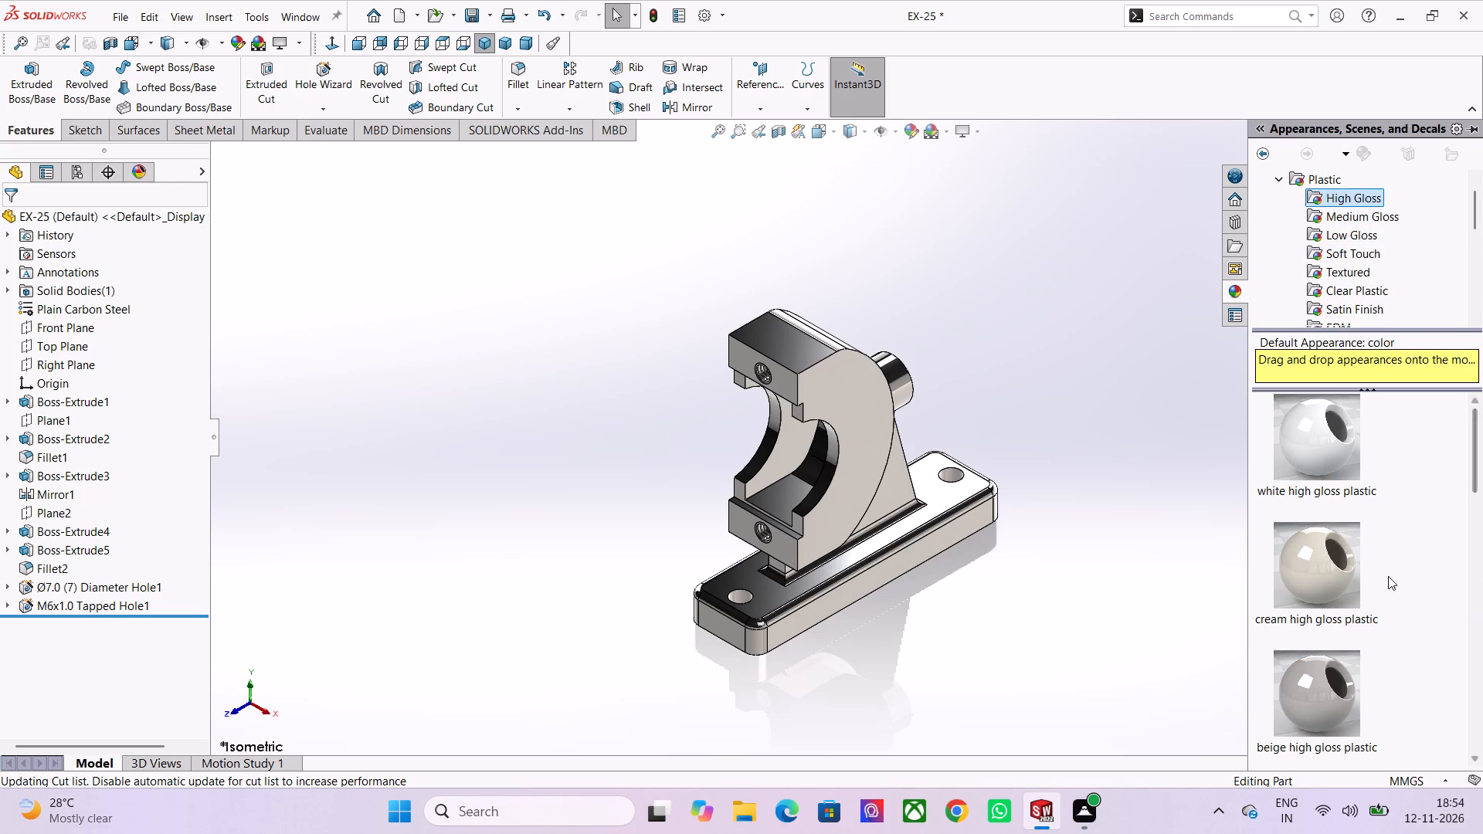
pyautogui.scroll(-4, 1328, 543)
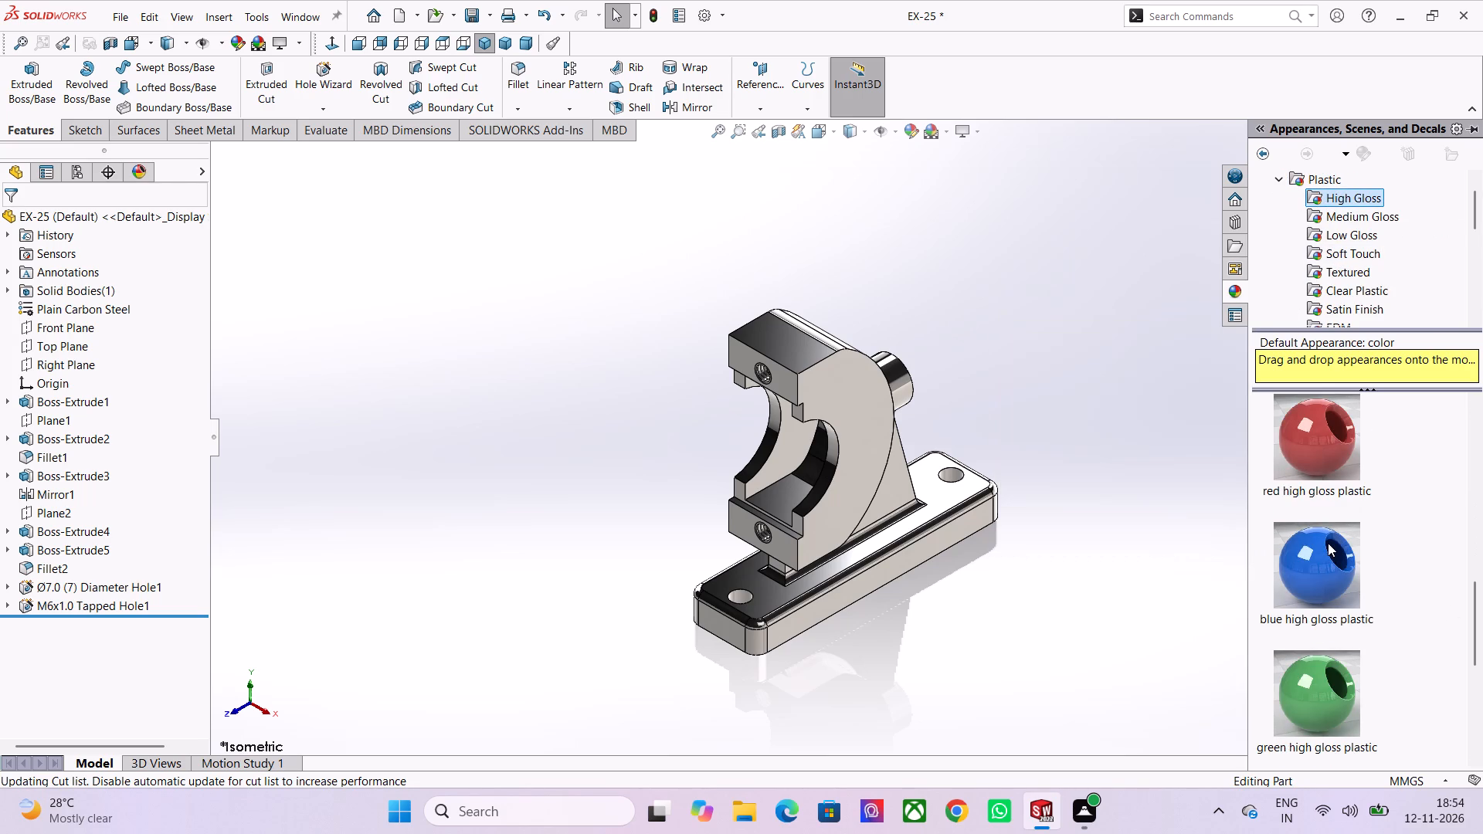
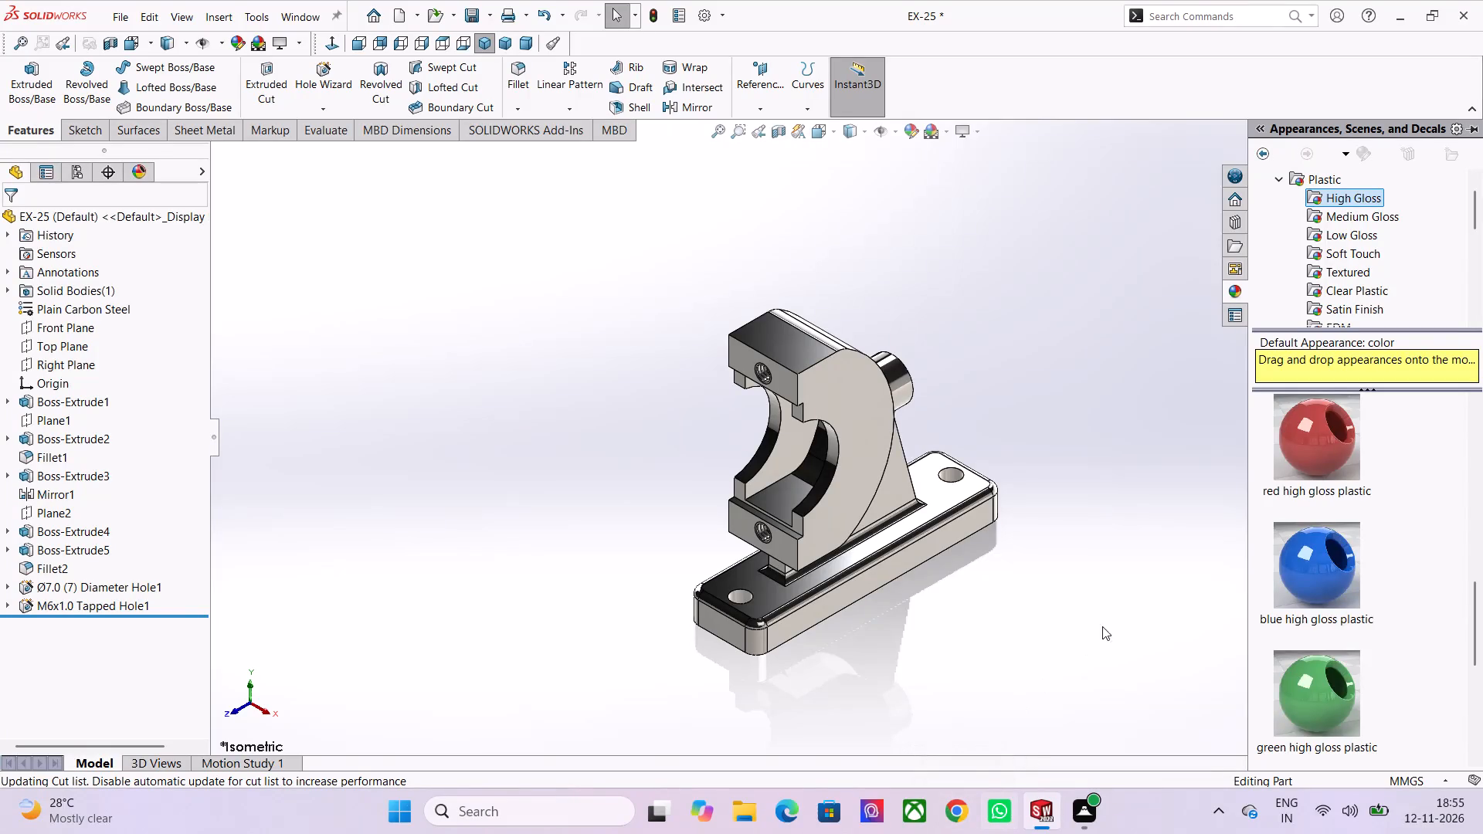
# Apply the polished plastic1 appearance from the high gloss plastics to the whole part.
pyautogui.scroll(-3, 1322, 560)
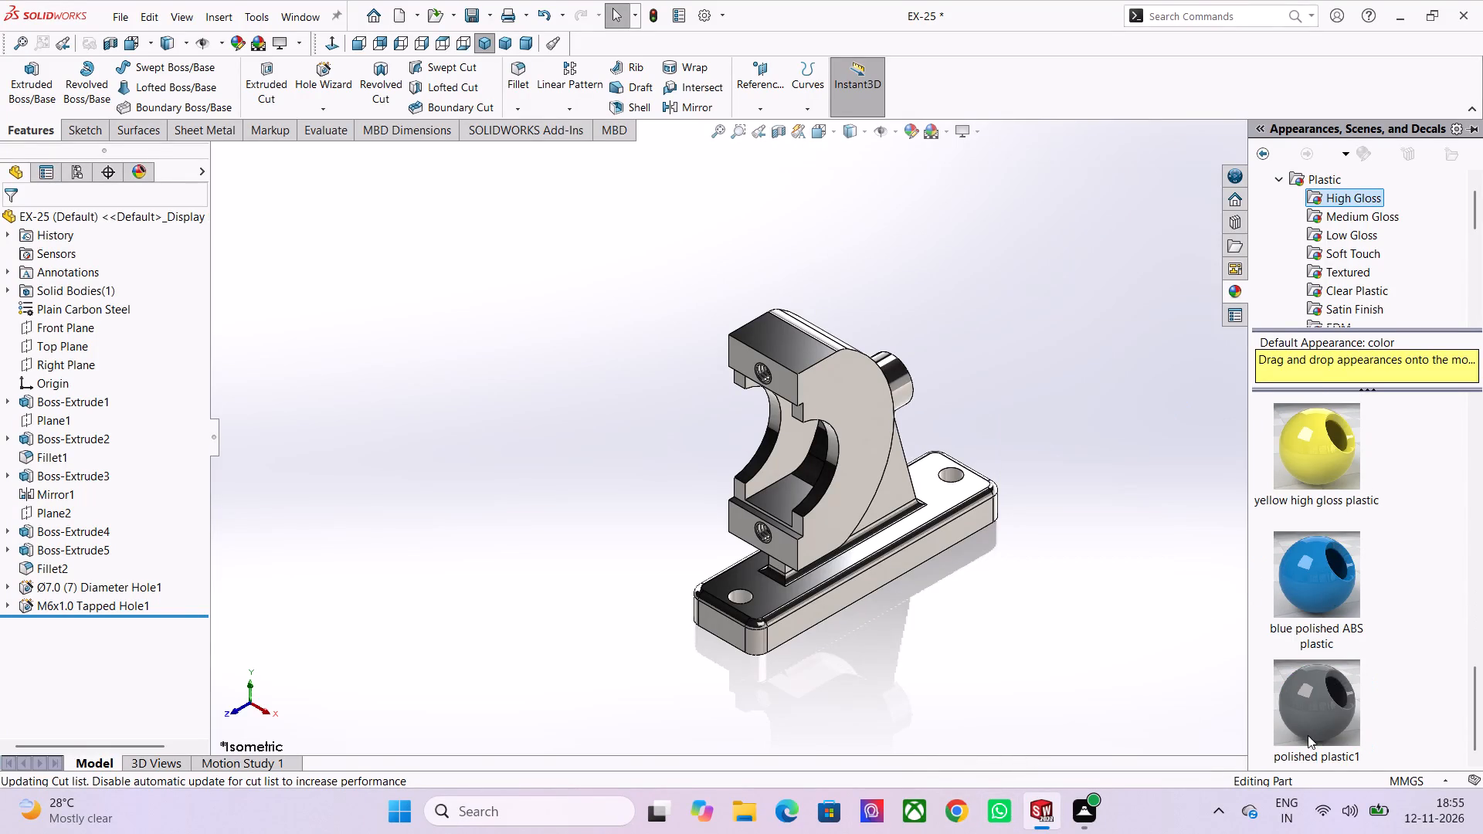
pyautogui.doubleClick(1308, 710)
pyautogui.click(1060, 615)
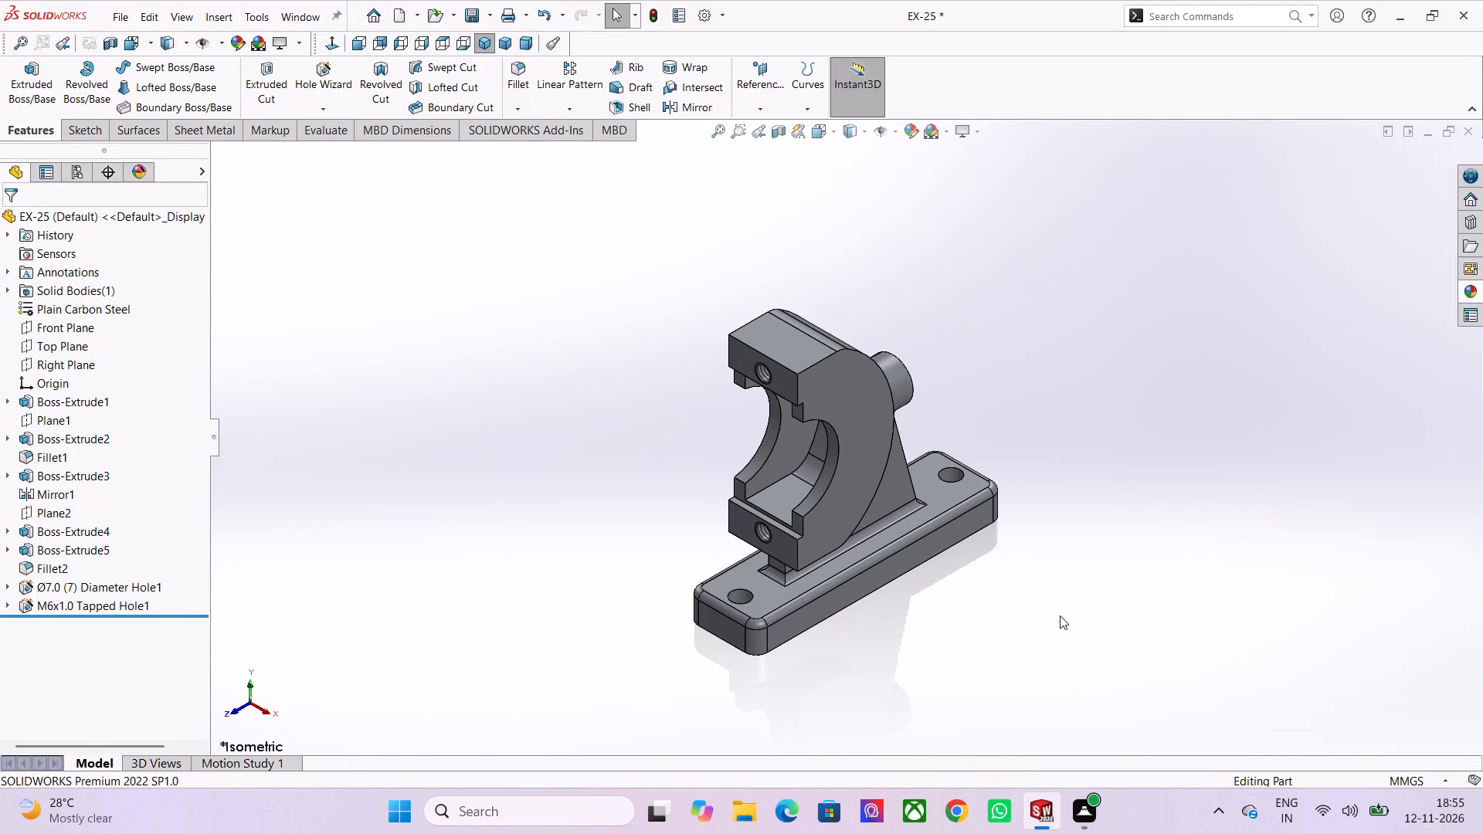
# Create a planar section view through the Right Plane and examine the threads of the bracket's upper M6x1.0 tapped hole.
pyautogui.scroll(-1, 984, 644)
pyautogui.moveTo(947, 639); pyautogui.dragTo(1289, 649, button='middle')
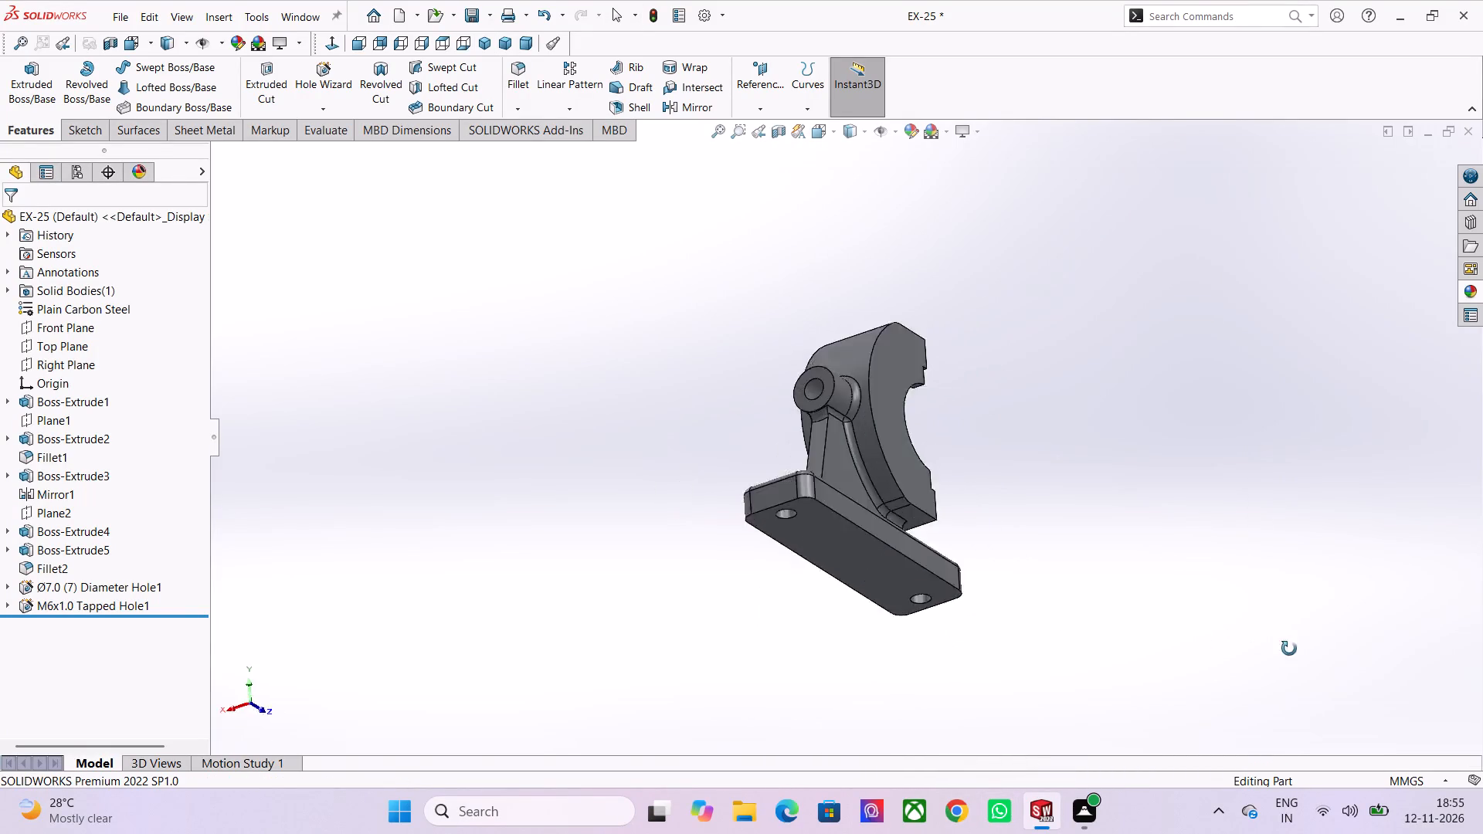
pyautogui.moveTo(1289, 649); pyautogui.dragTo(989, 601, button='middle')
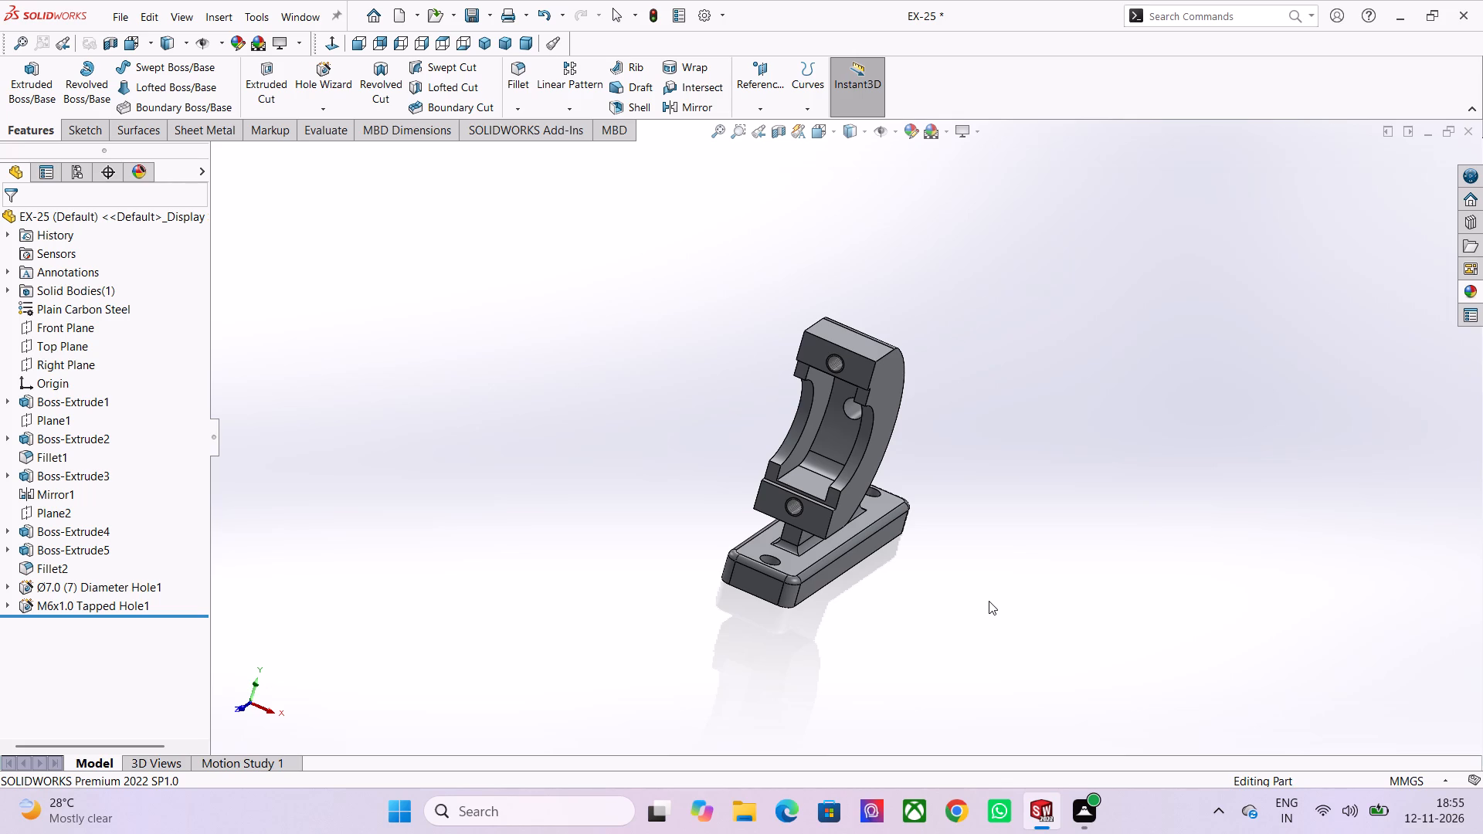
pyautogui.click(486, 39)
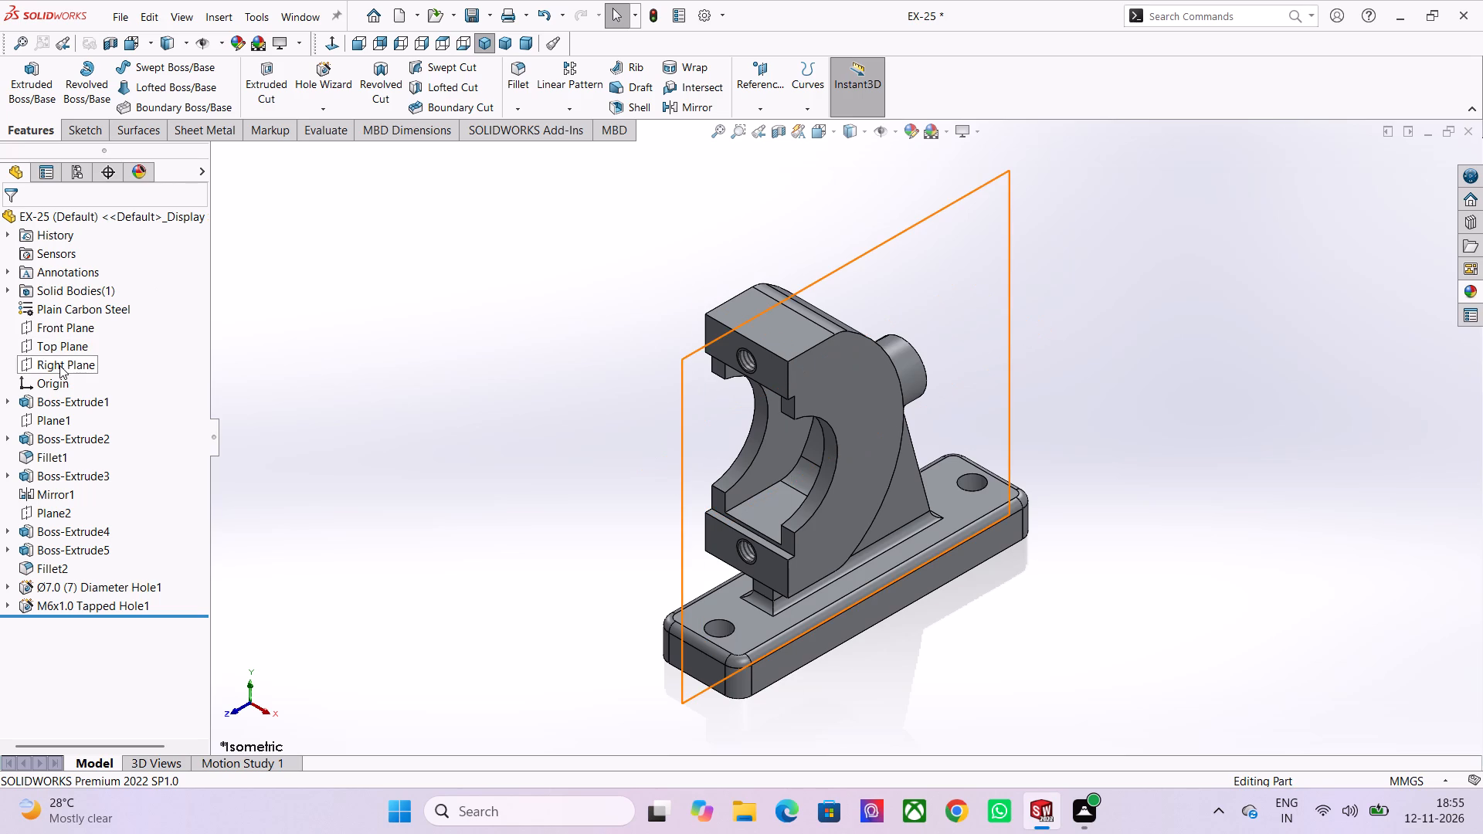
pyautogui.click(59, 365)
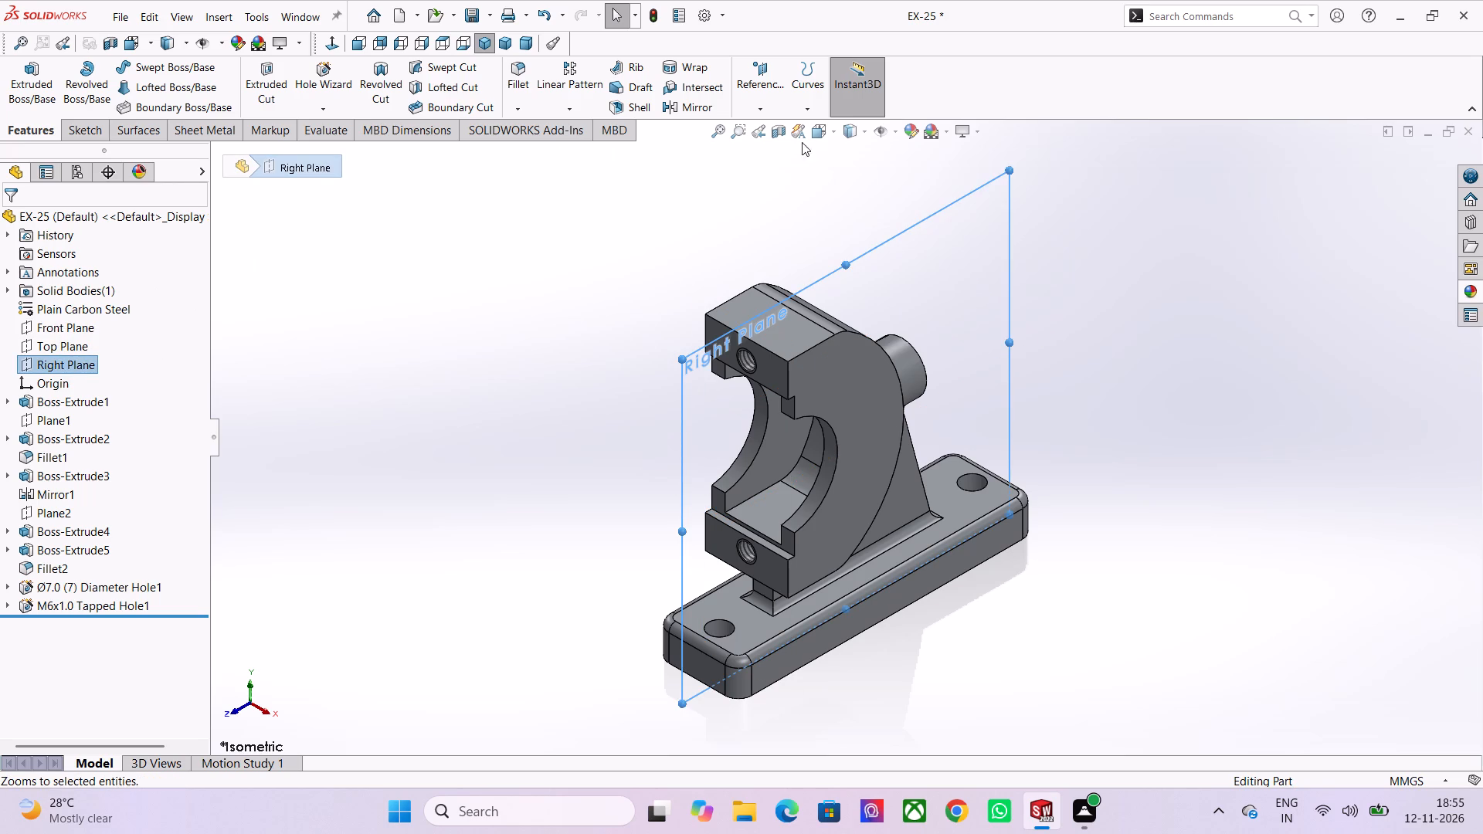
pyautogui.click(785, 130)
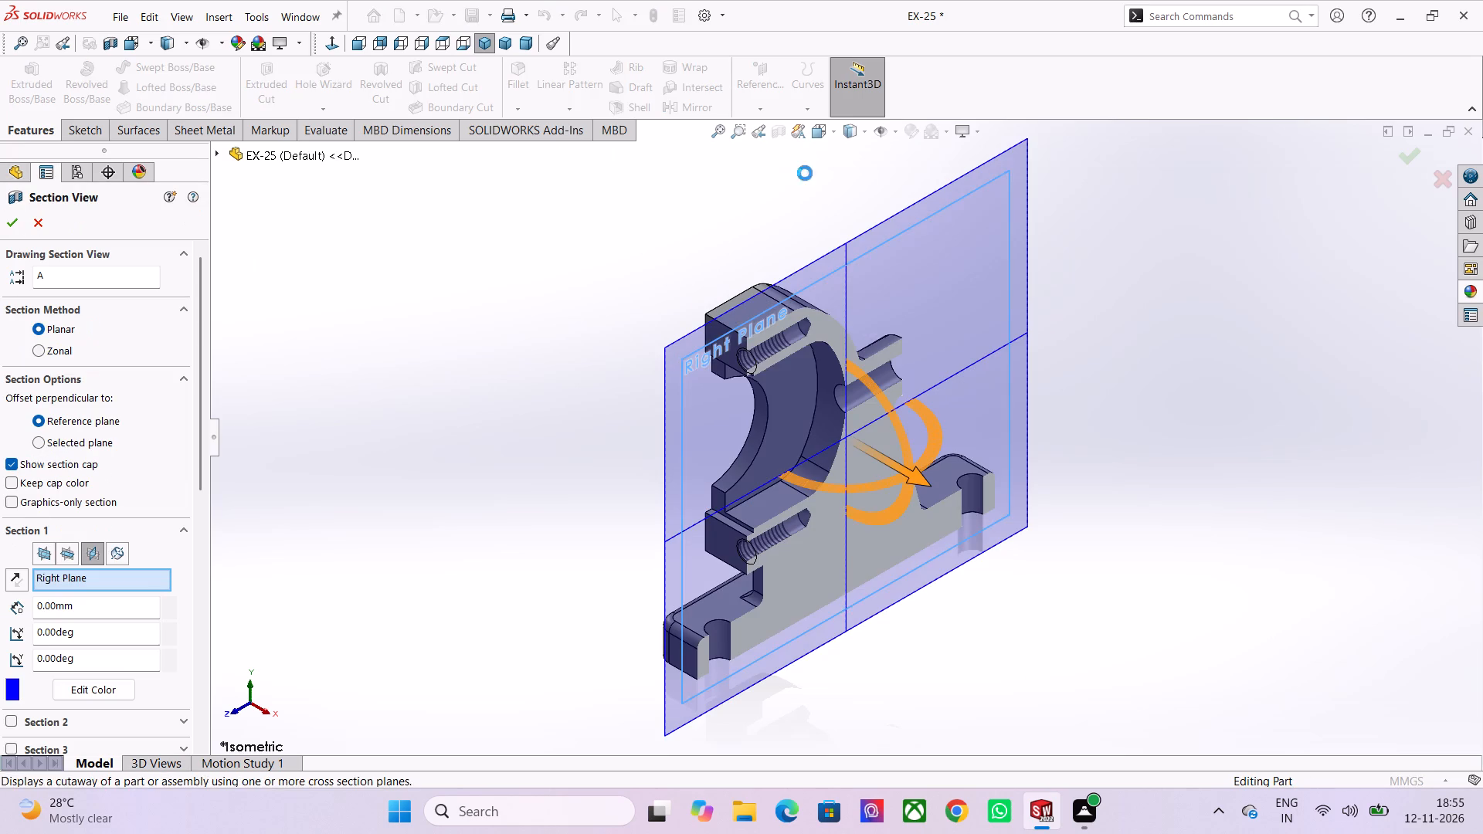
pyautogui.click(19, 225)
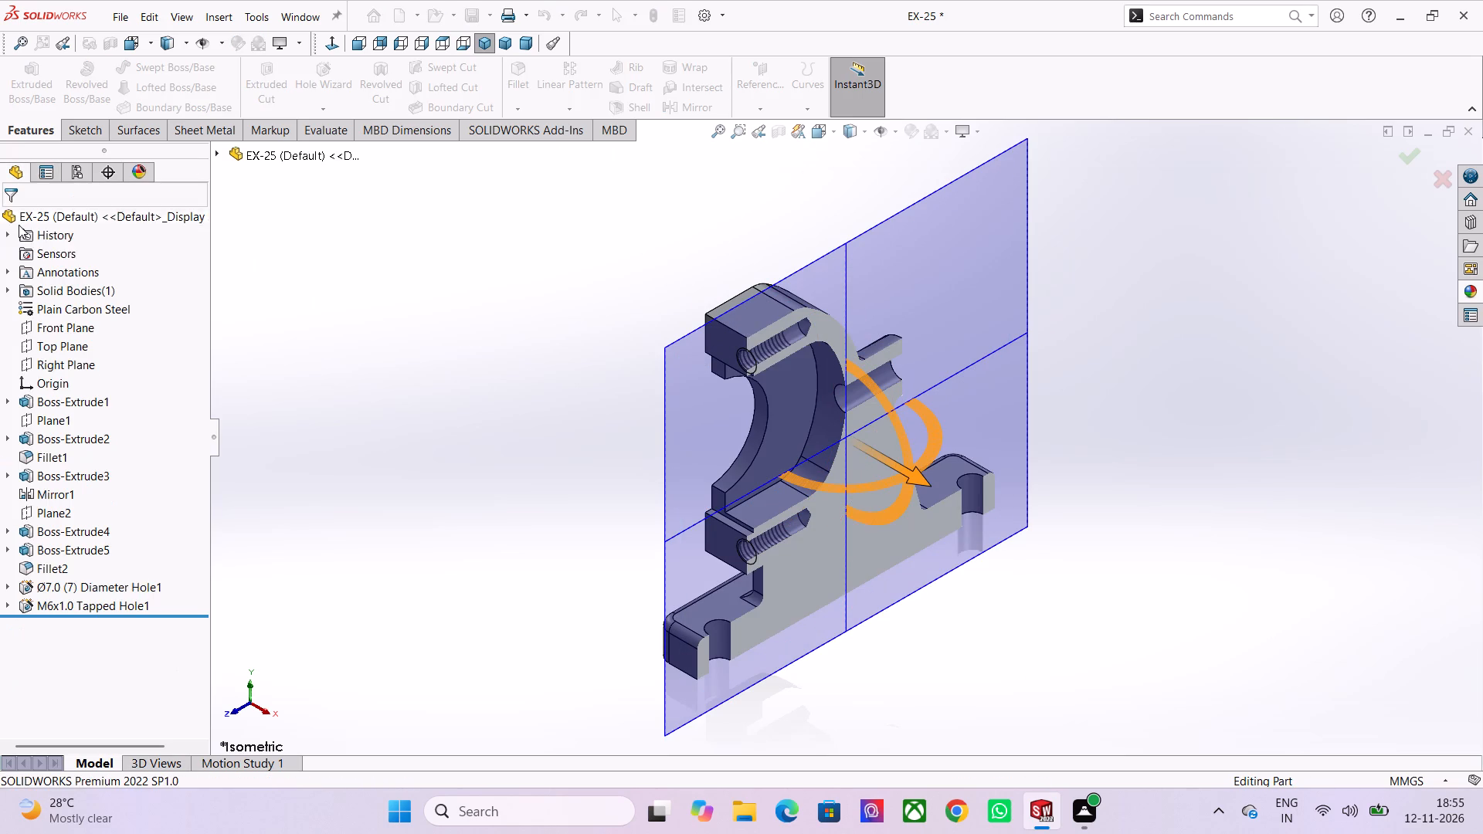
pyautogui.moveTo(792, 653); pyautogui.dragTo(824, 595, button='middle')
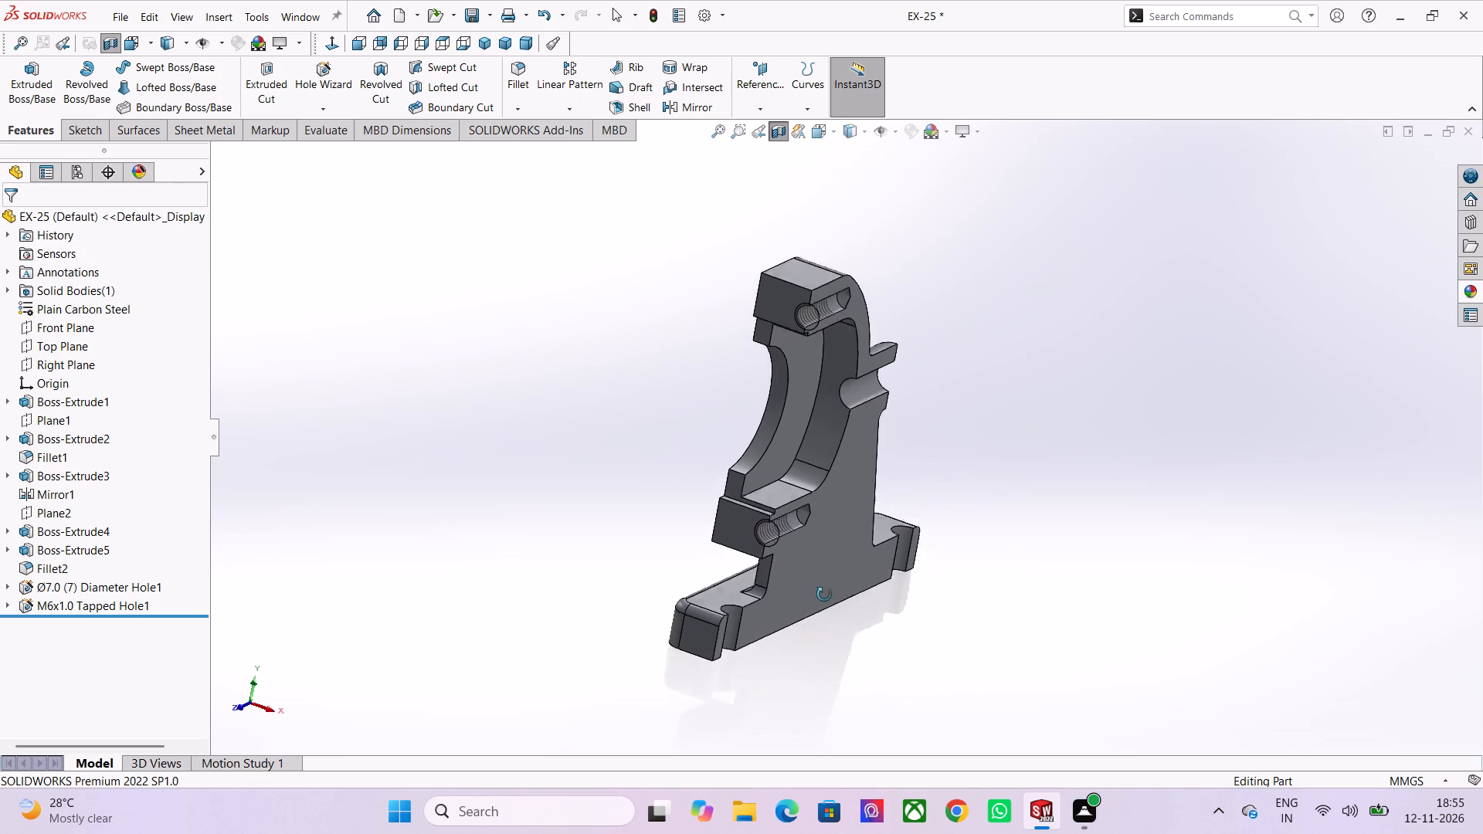
pyautogui.moveTo(824, 595); pyautogui.dragTo(689, 486, button='middle')
pyautogui.scroll(12, 762, 277)
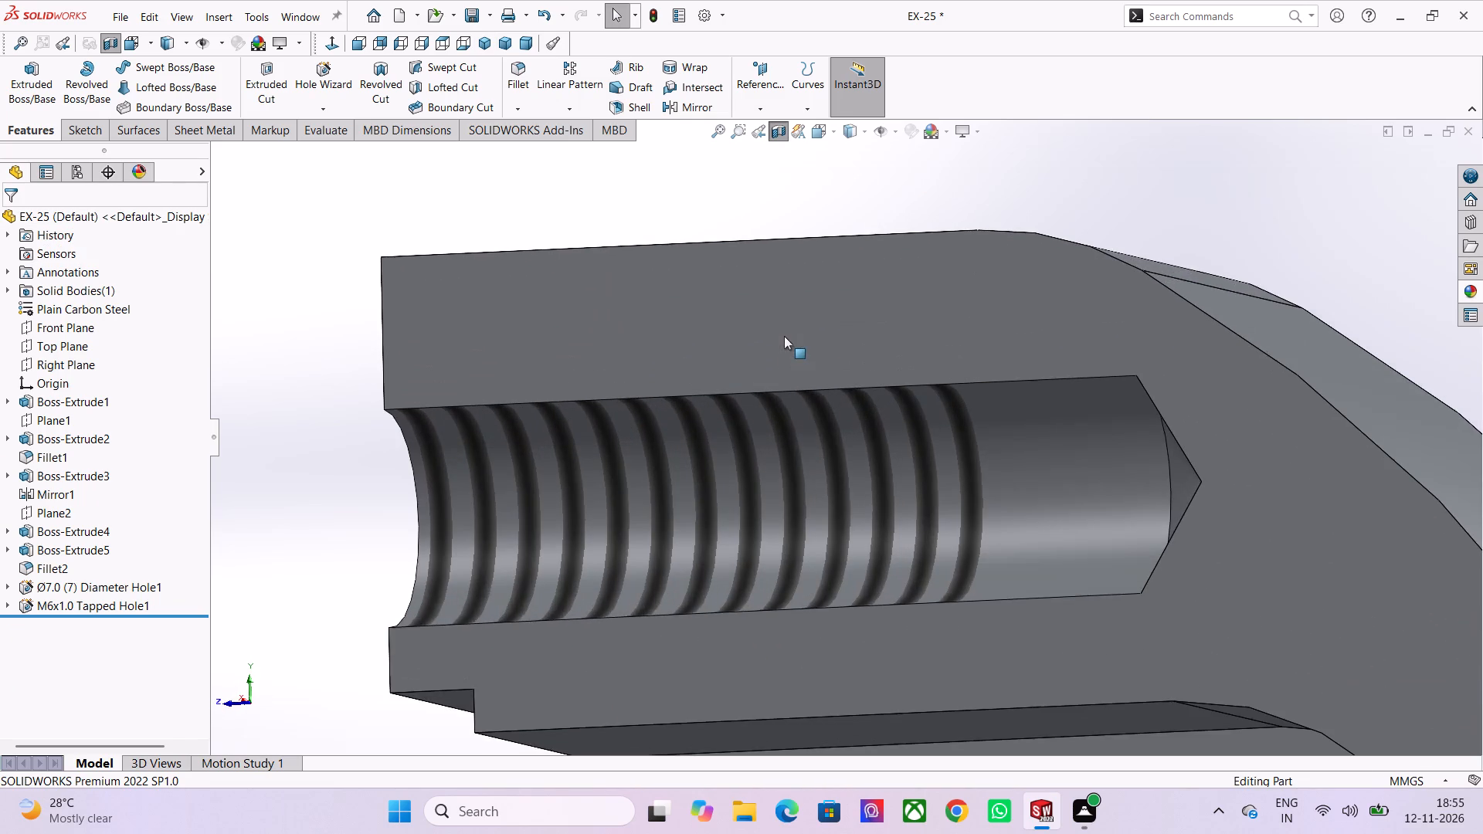
pyautogui.scroll(1, 841, 448)
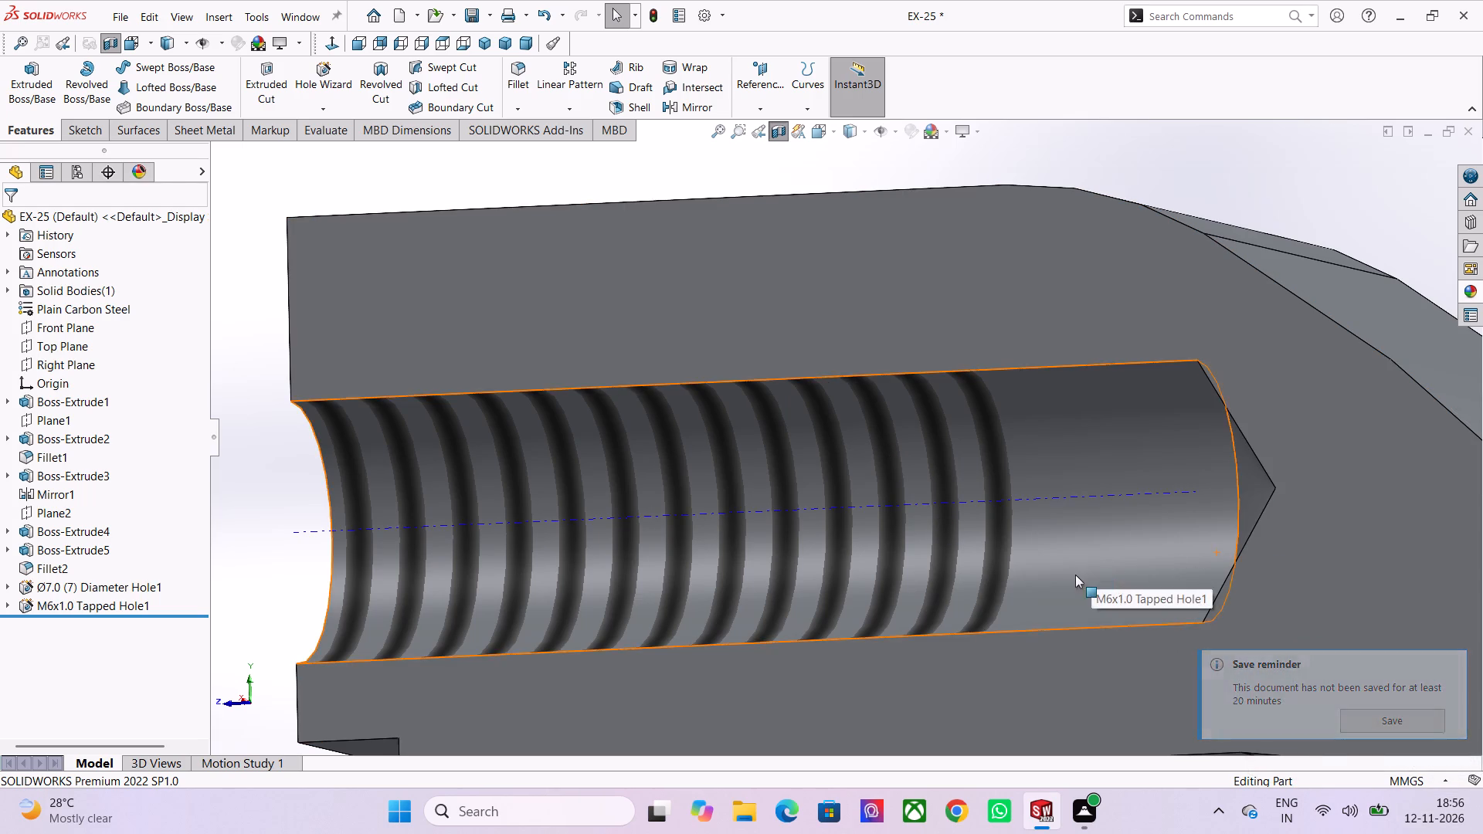
pyautogui.scroll(-1, 960, 692)
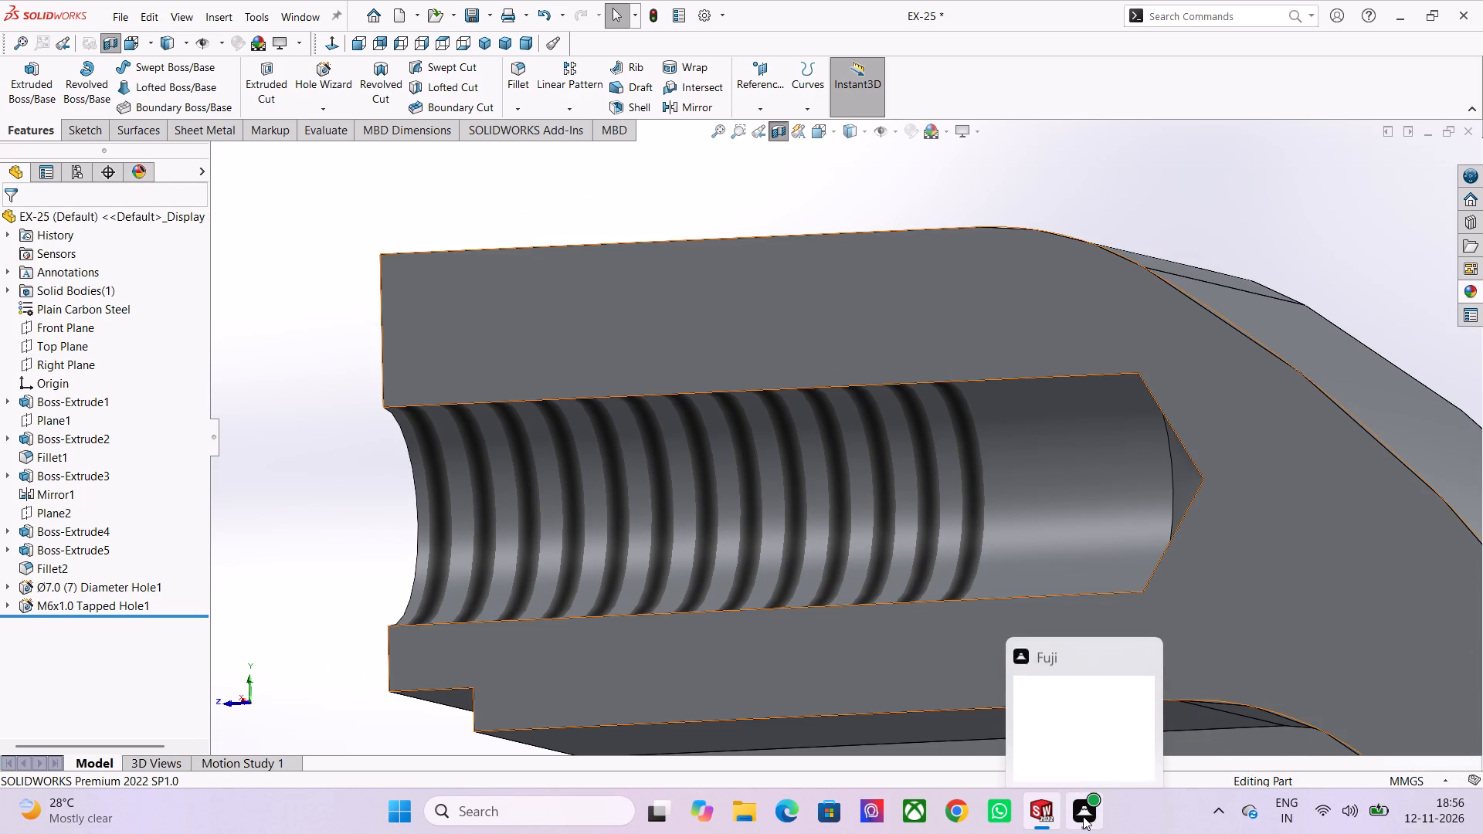
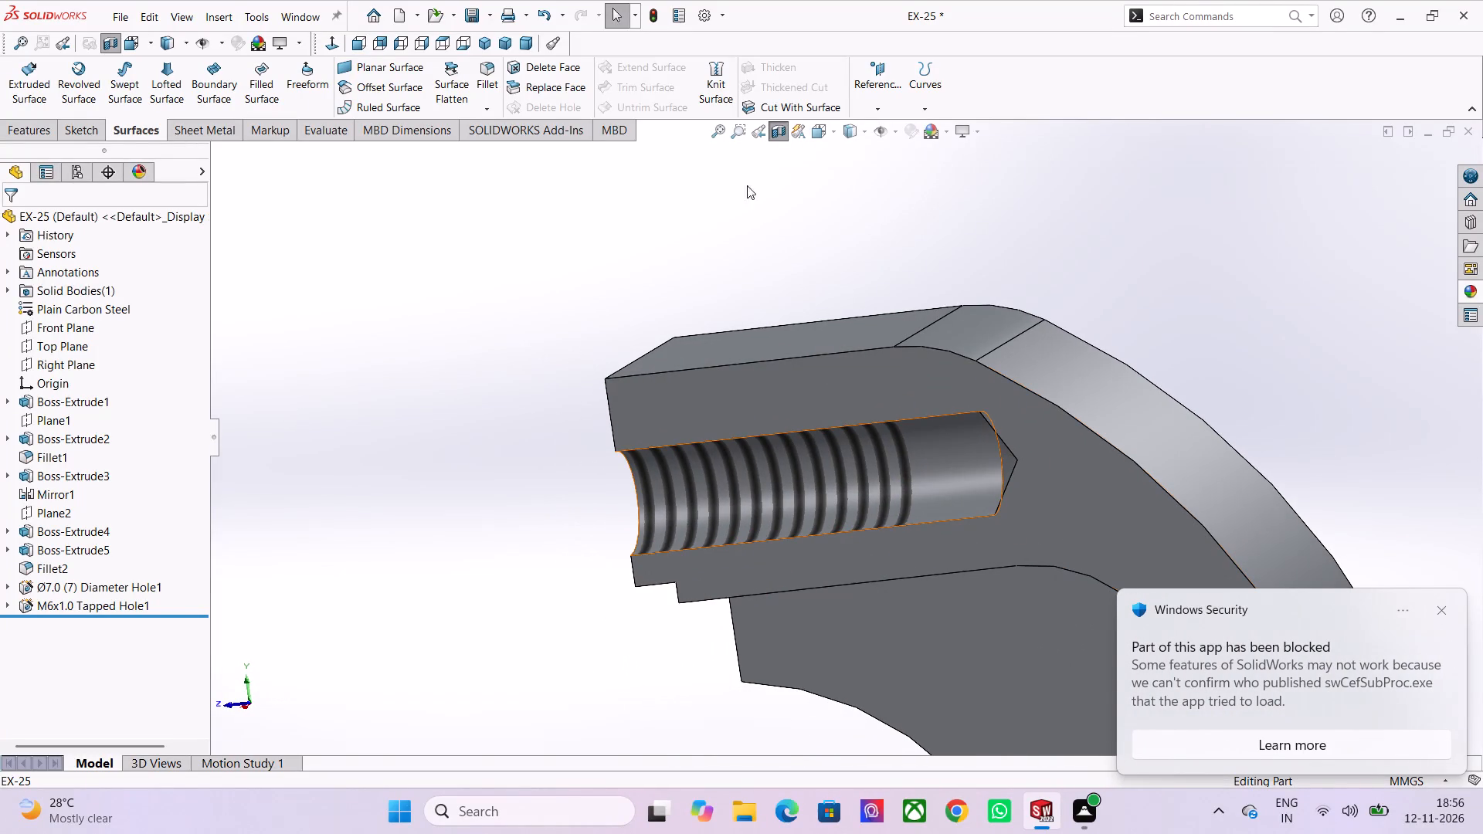
# Turn off the section view and show the whole bracket in the isometric view.
pyautogui.click(784, 139)
pyautogui.scroll(-2, 784, 139)
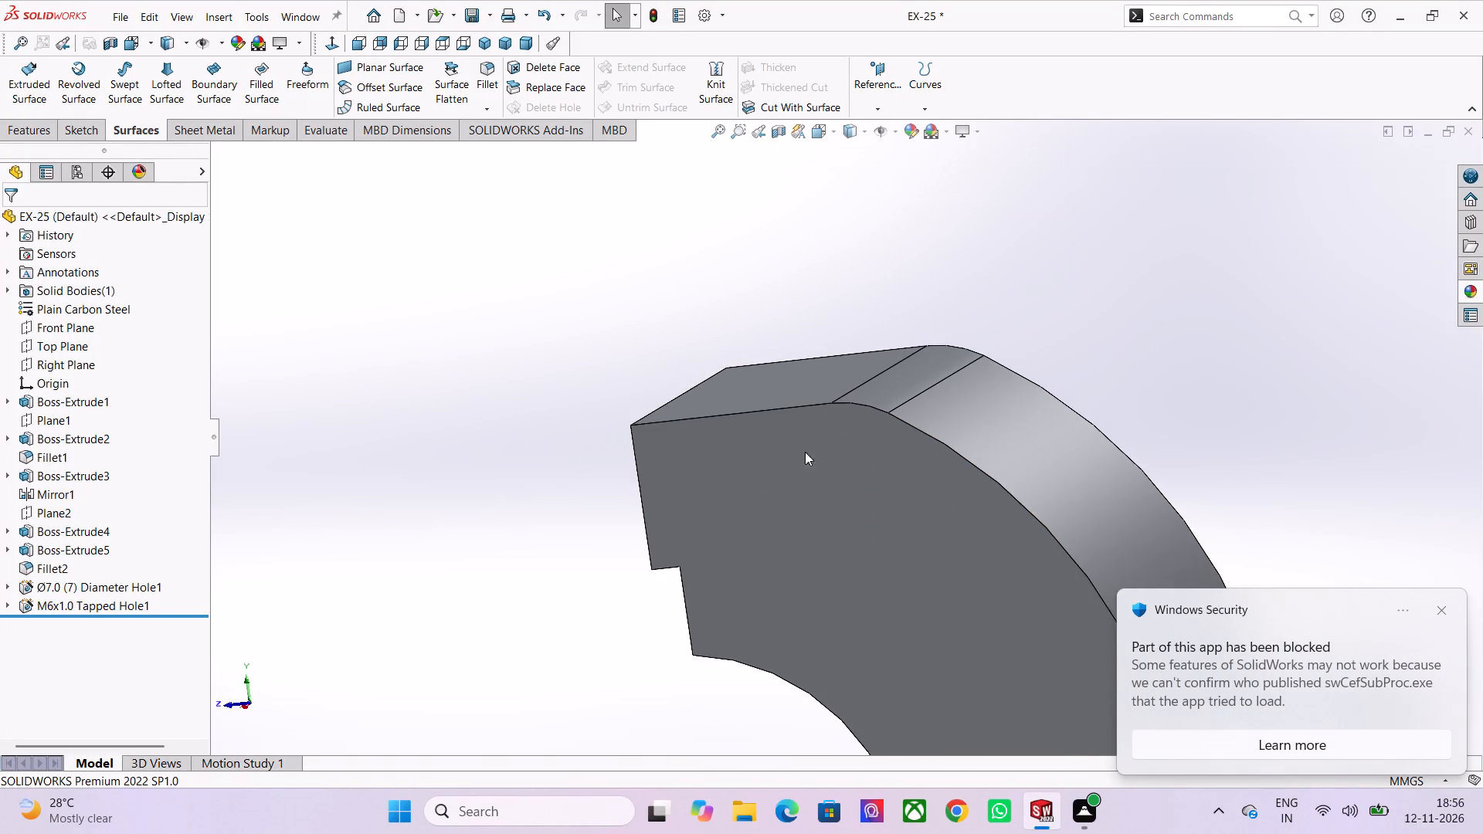
pyautogui.scroll(-2, 694, 554)
pyautogui.moveTo(684, 574); pyautogui.dragTo(787, 588, button='middle')
pyautogui.scroll(1, 787, 588)
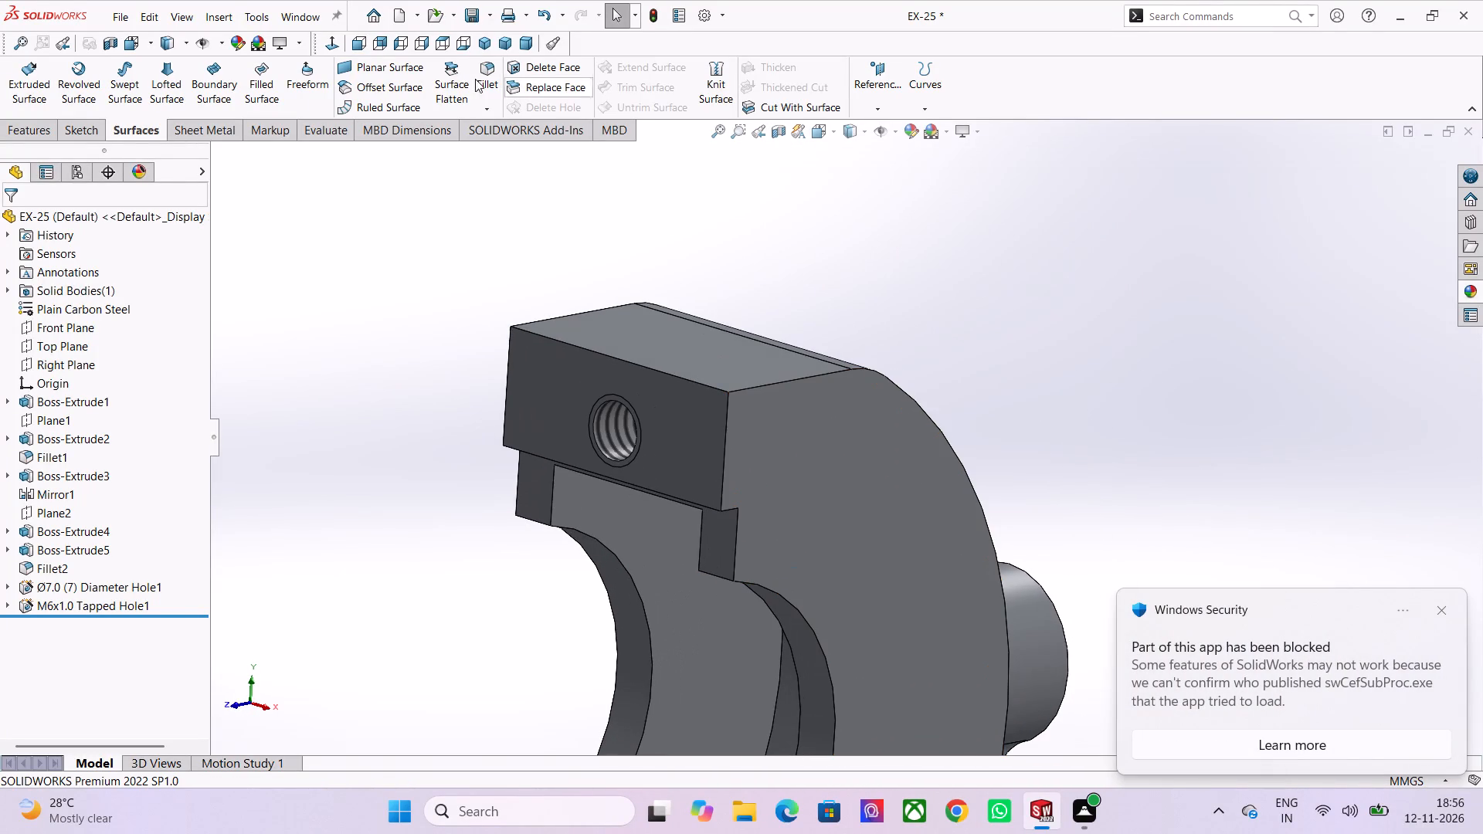
pyautogui.click(480, 48)
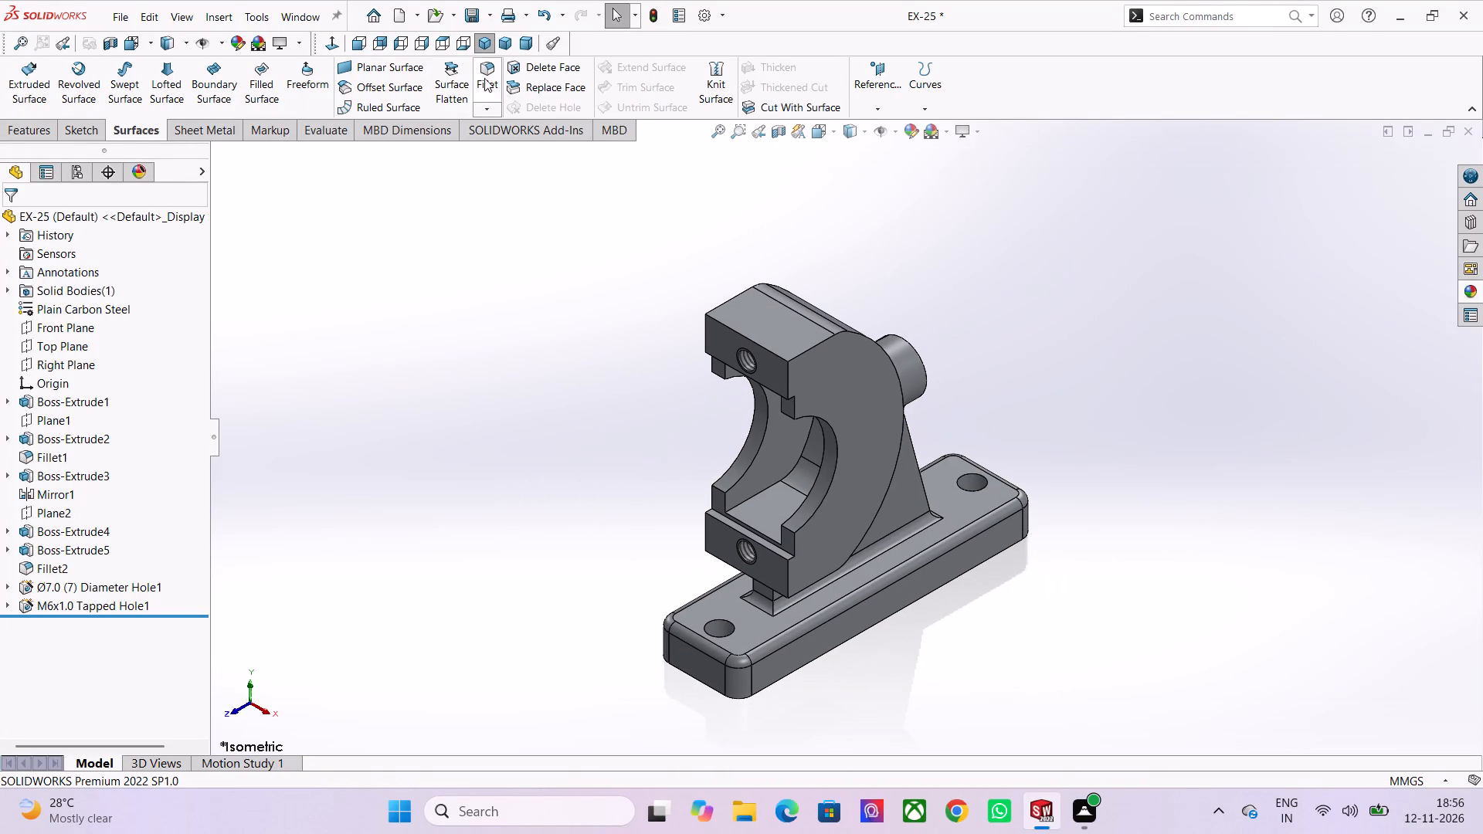
pyautogui.scroll(1, 830, 532)
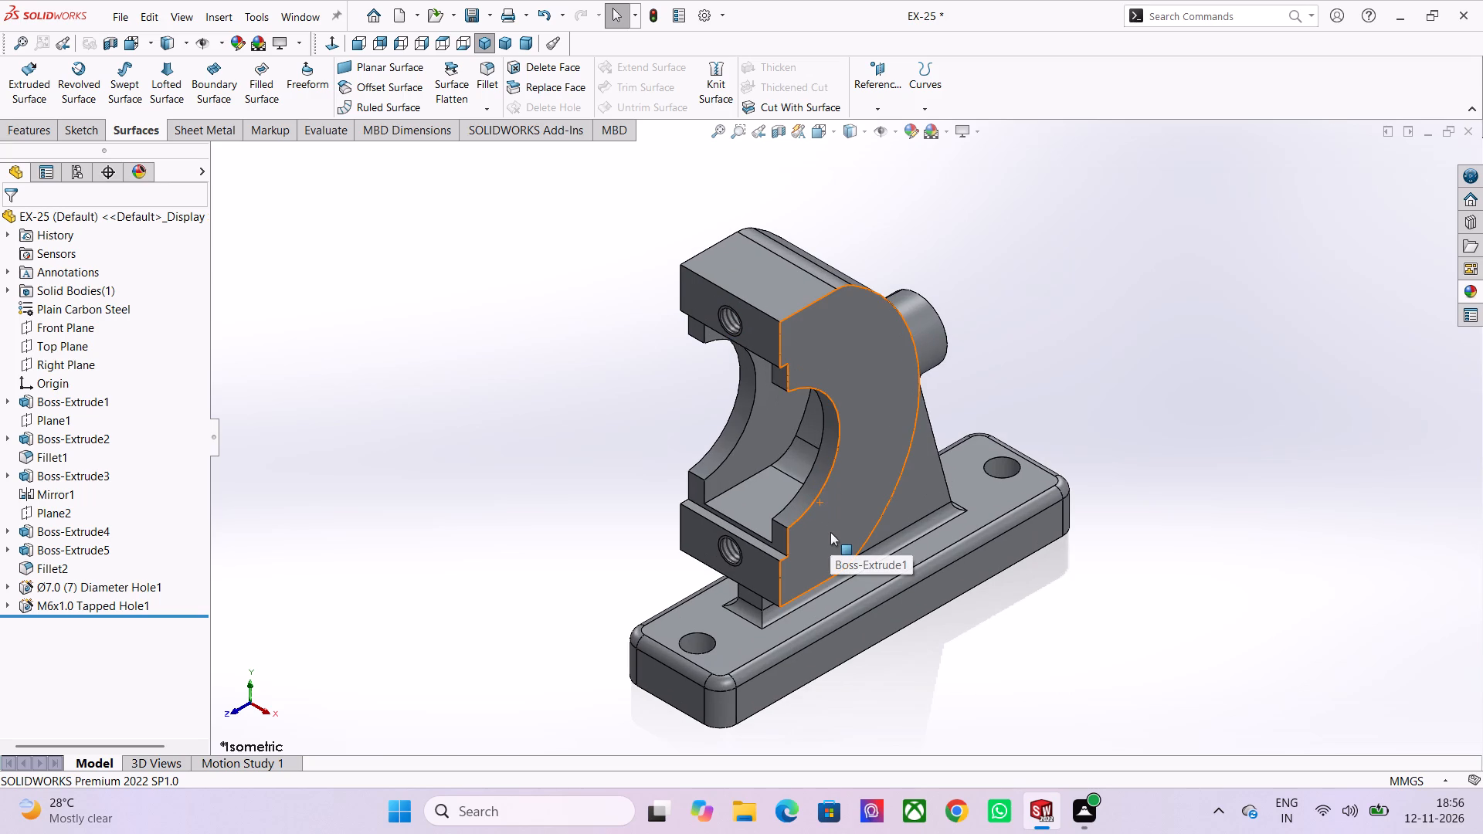
# Save the EX-25 part.
pyautogui.hotkey('ctrl', 's')
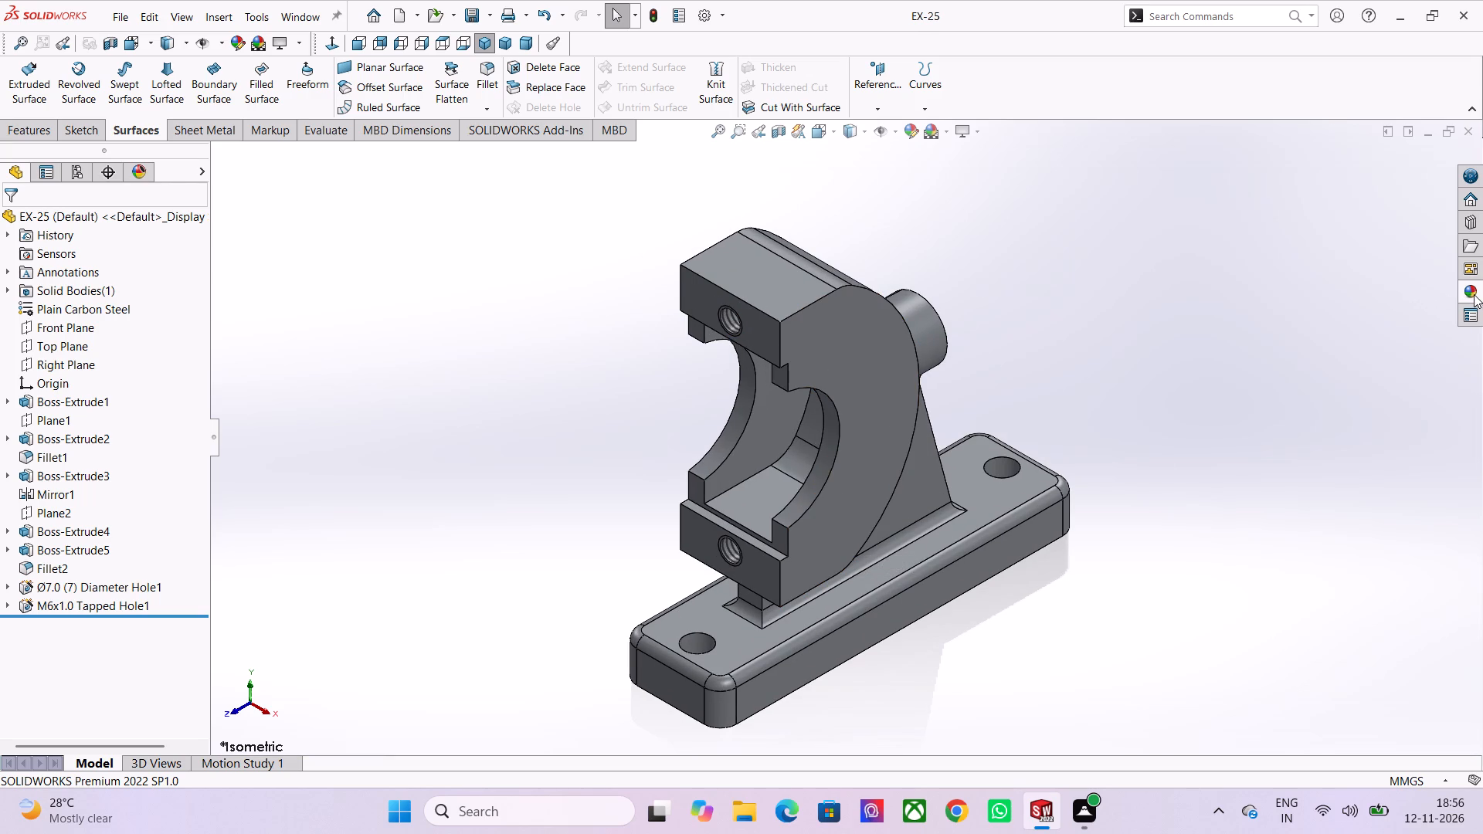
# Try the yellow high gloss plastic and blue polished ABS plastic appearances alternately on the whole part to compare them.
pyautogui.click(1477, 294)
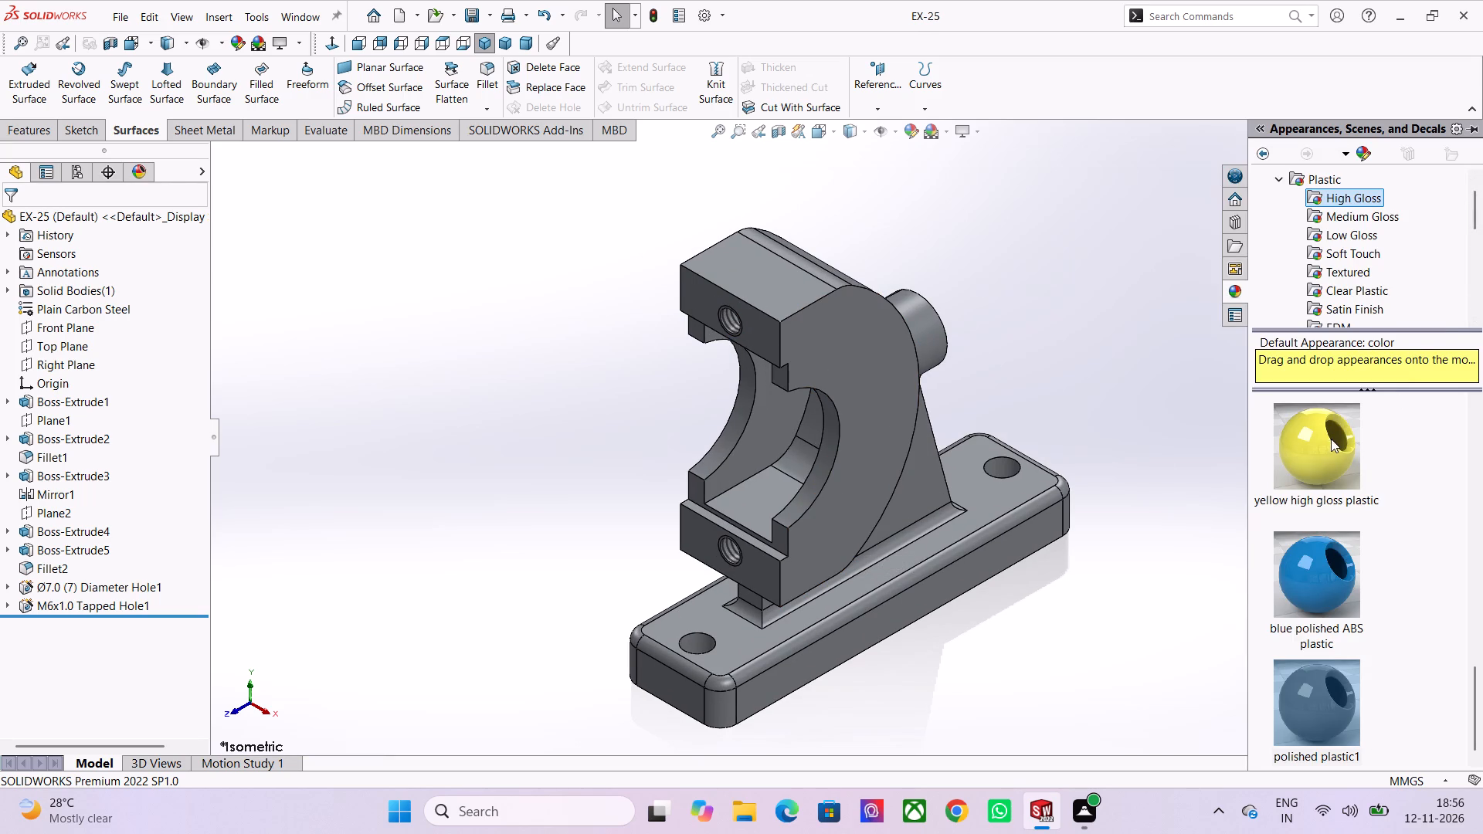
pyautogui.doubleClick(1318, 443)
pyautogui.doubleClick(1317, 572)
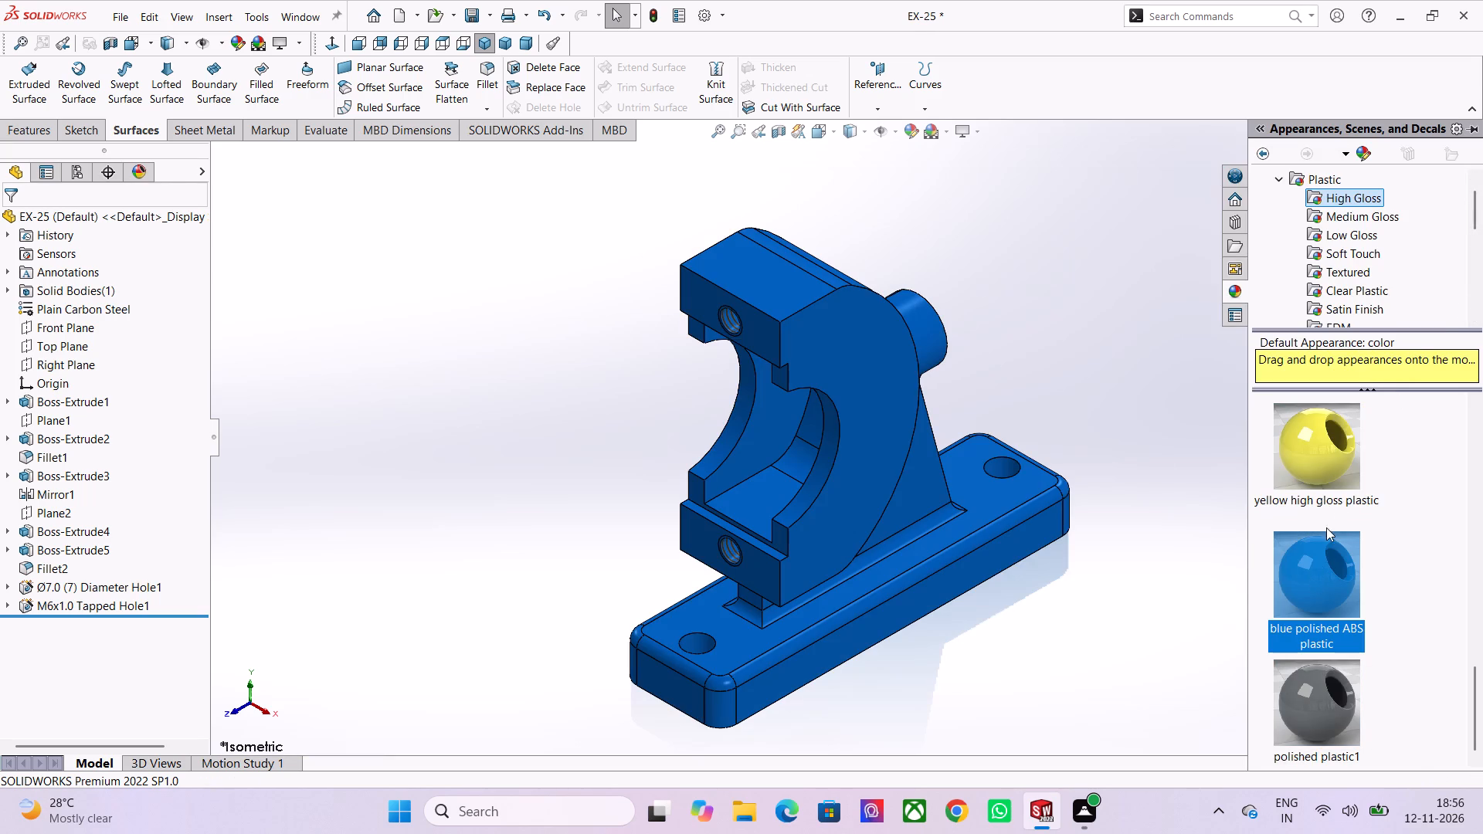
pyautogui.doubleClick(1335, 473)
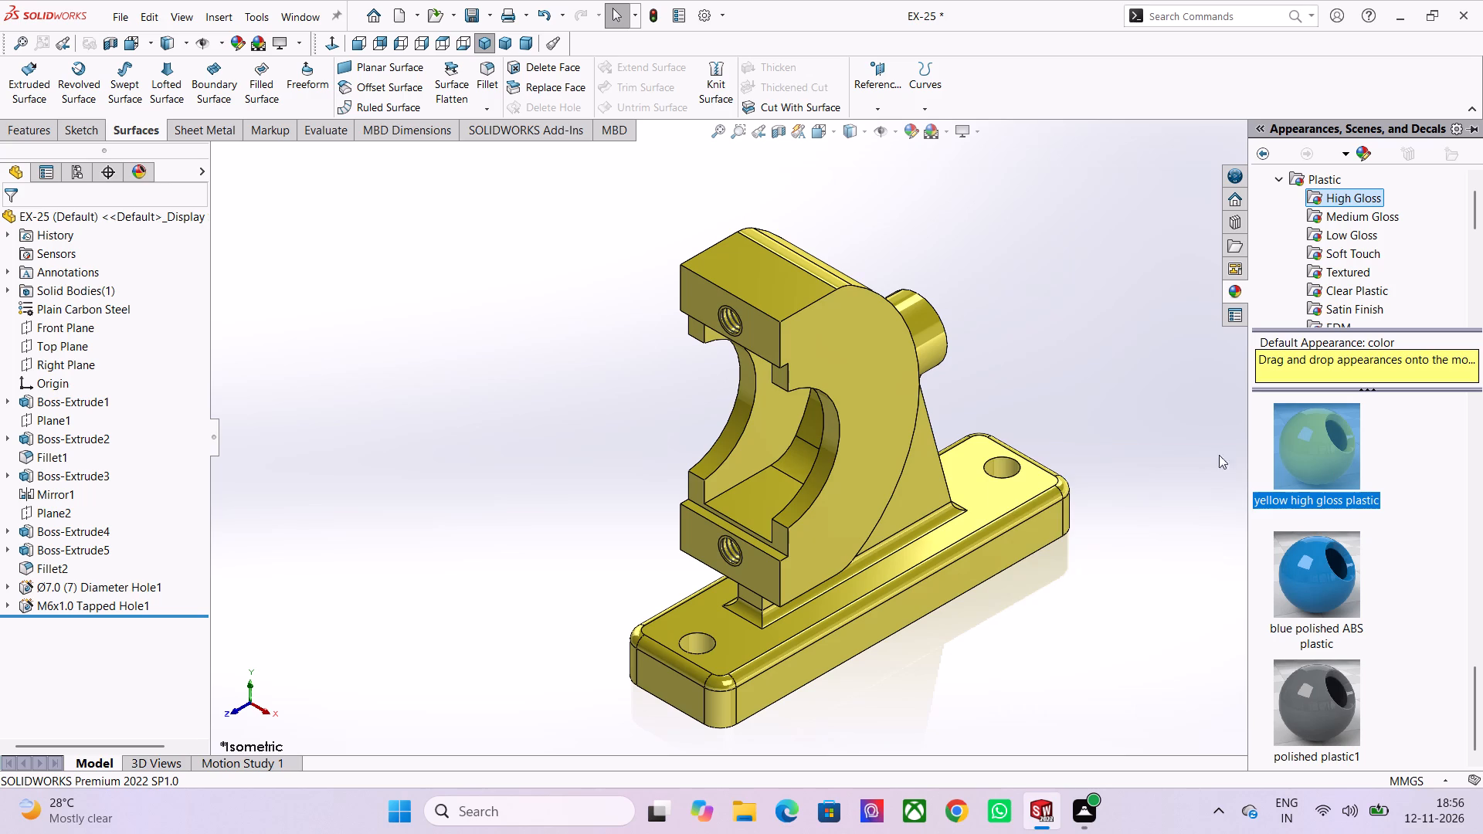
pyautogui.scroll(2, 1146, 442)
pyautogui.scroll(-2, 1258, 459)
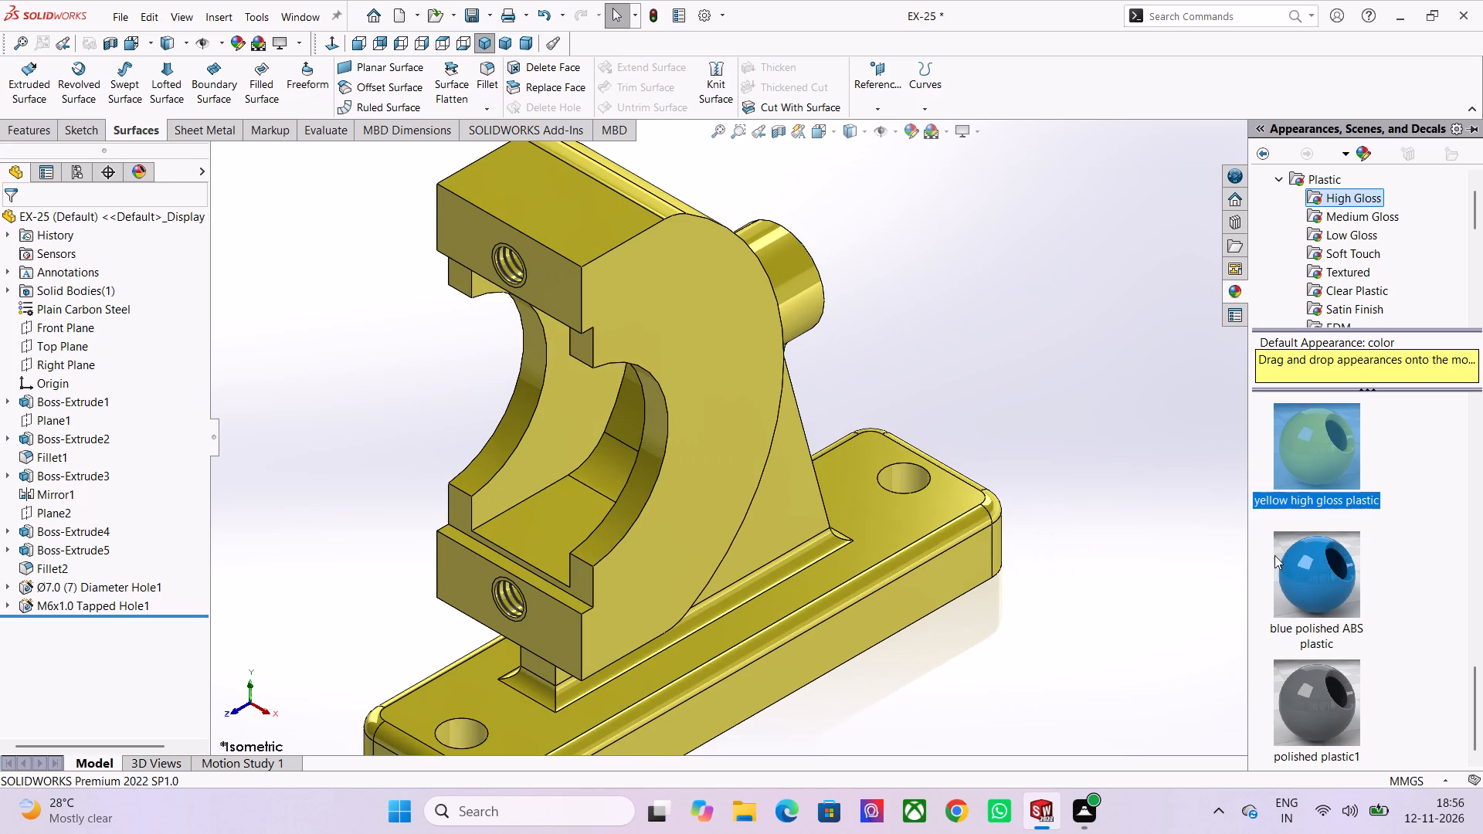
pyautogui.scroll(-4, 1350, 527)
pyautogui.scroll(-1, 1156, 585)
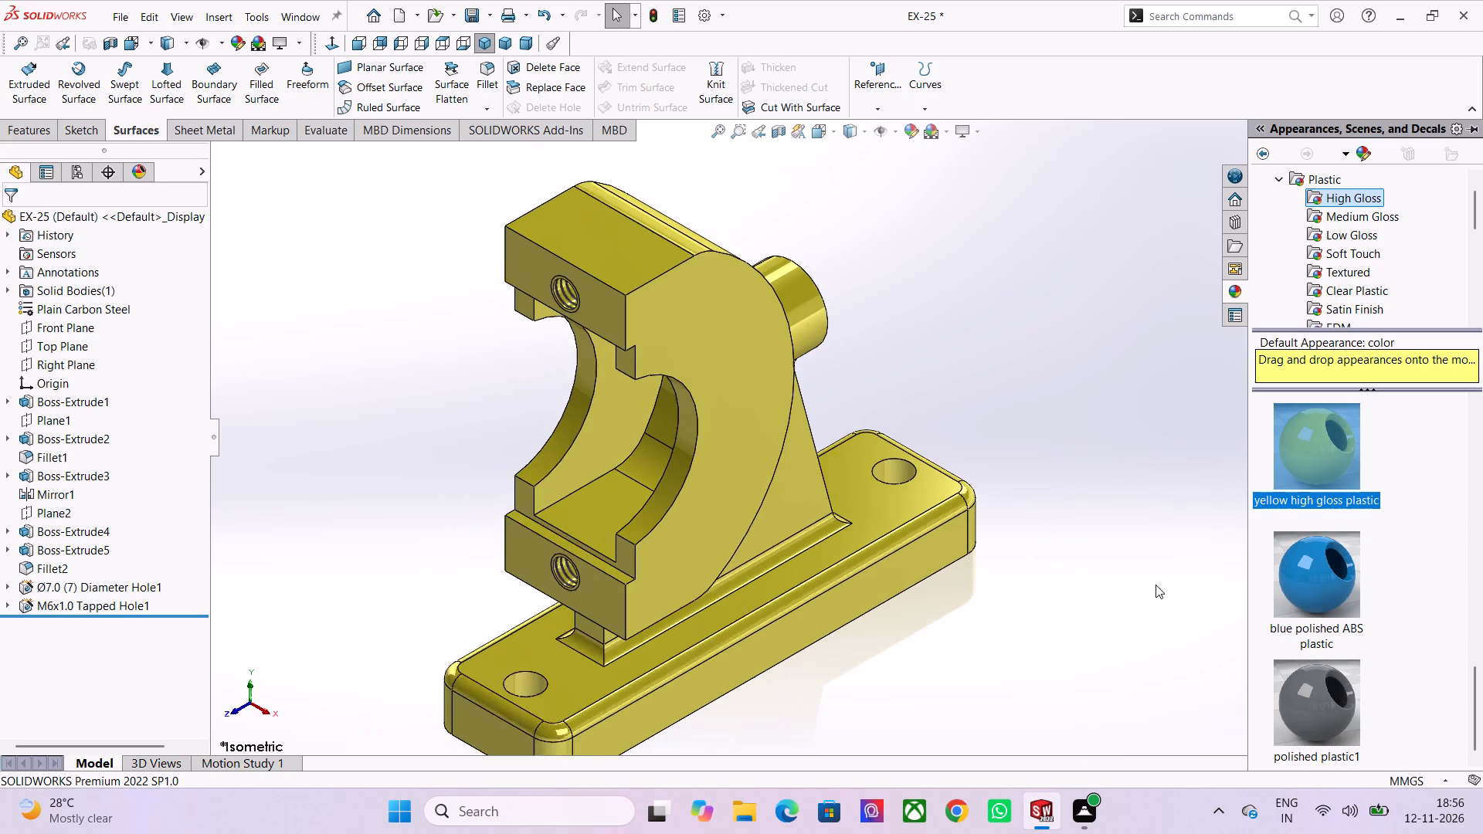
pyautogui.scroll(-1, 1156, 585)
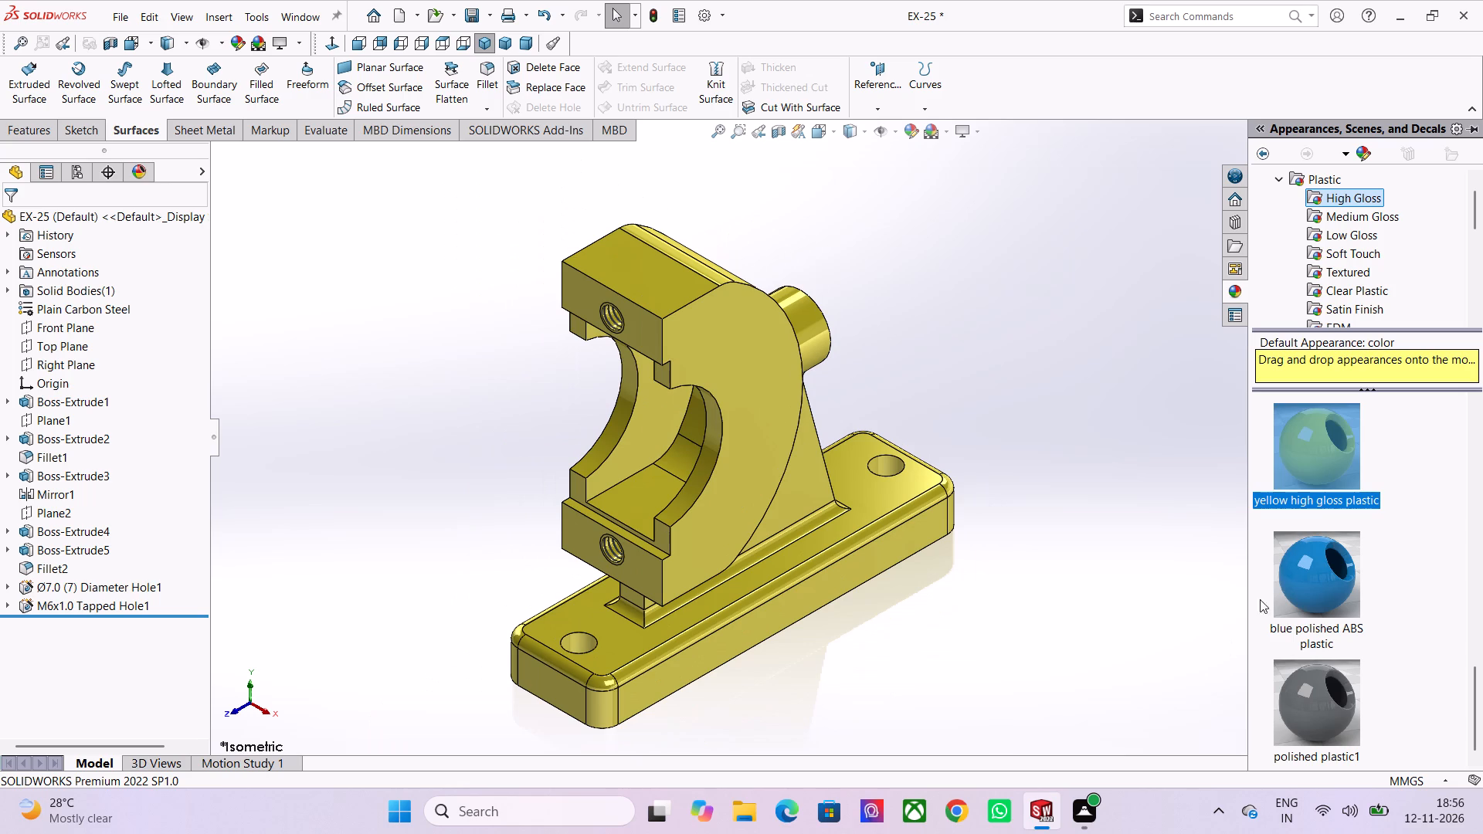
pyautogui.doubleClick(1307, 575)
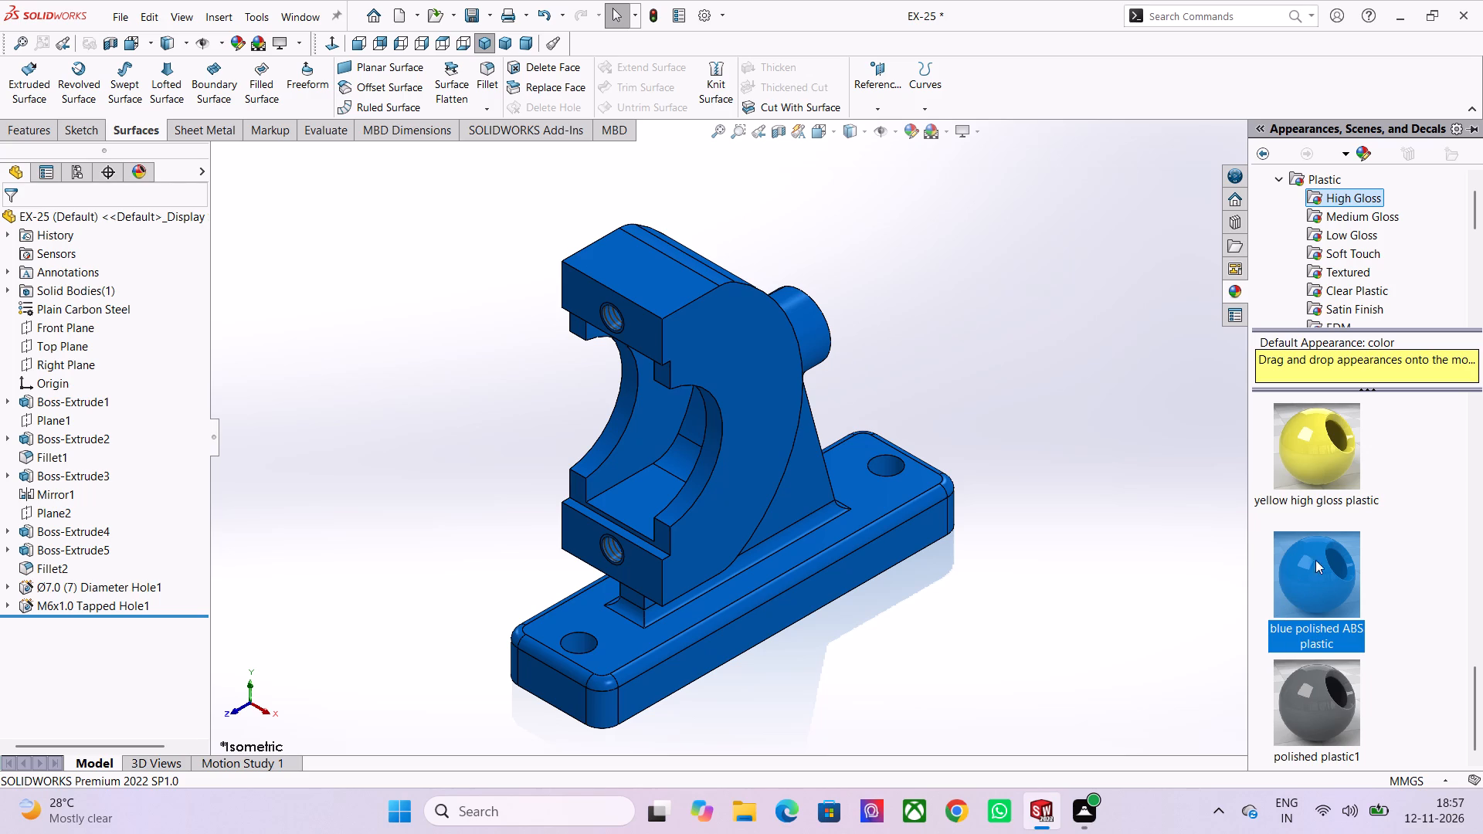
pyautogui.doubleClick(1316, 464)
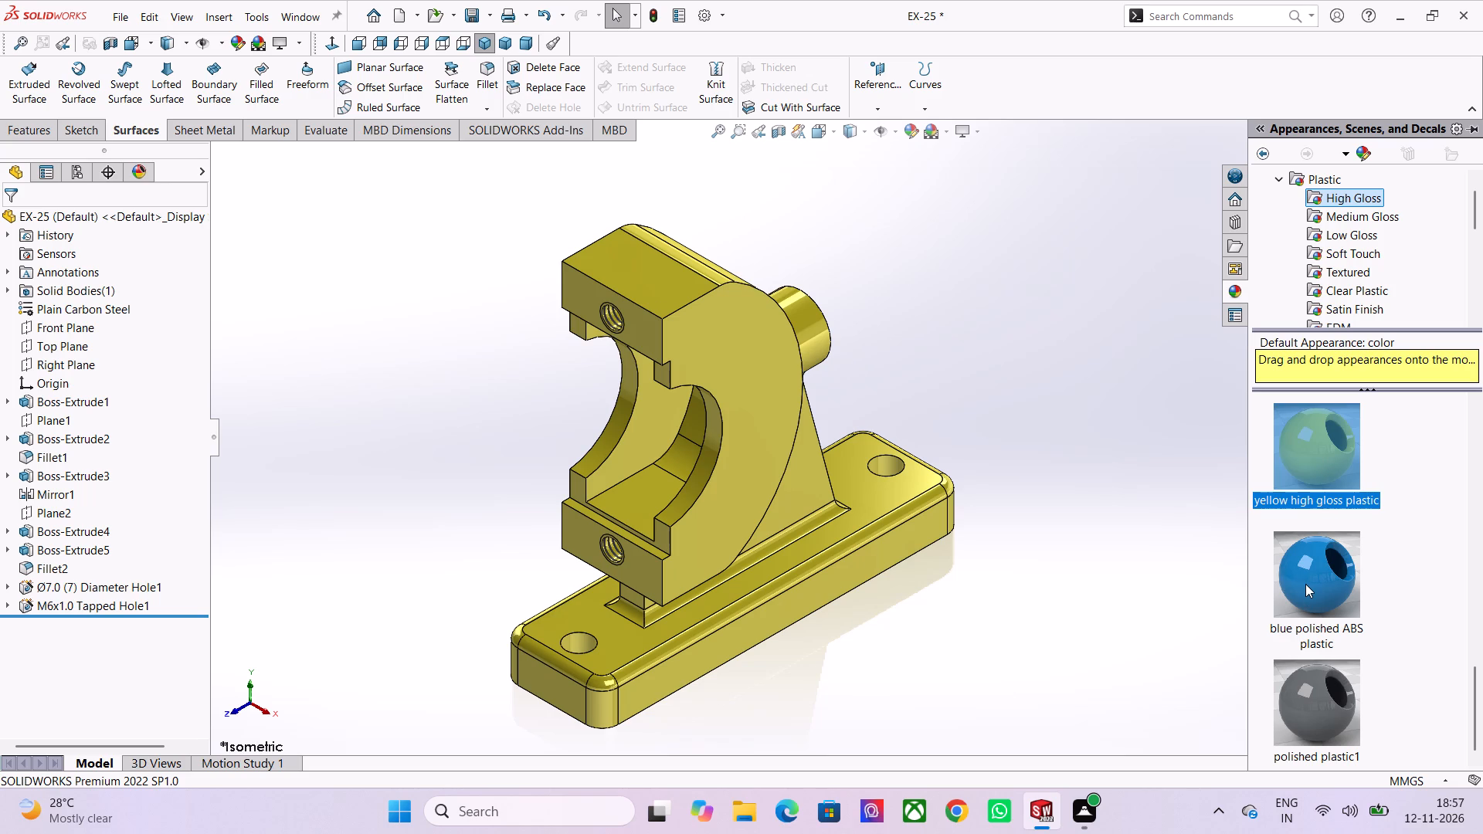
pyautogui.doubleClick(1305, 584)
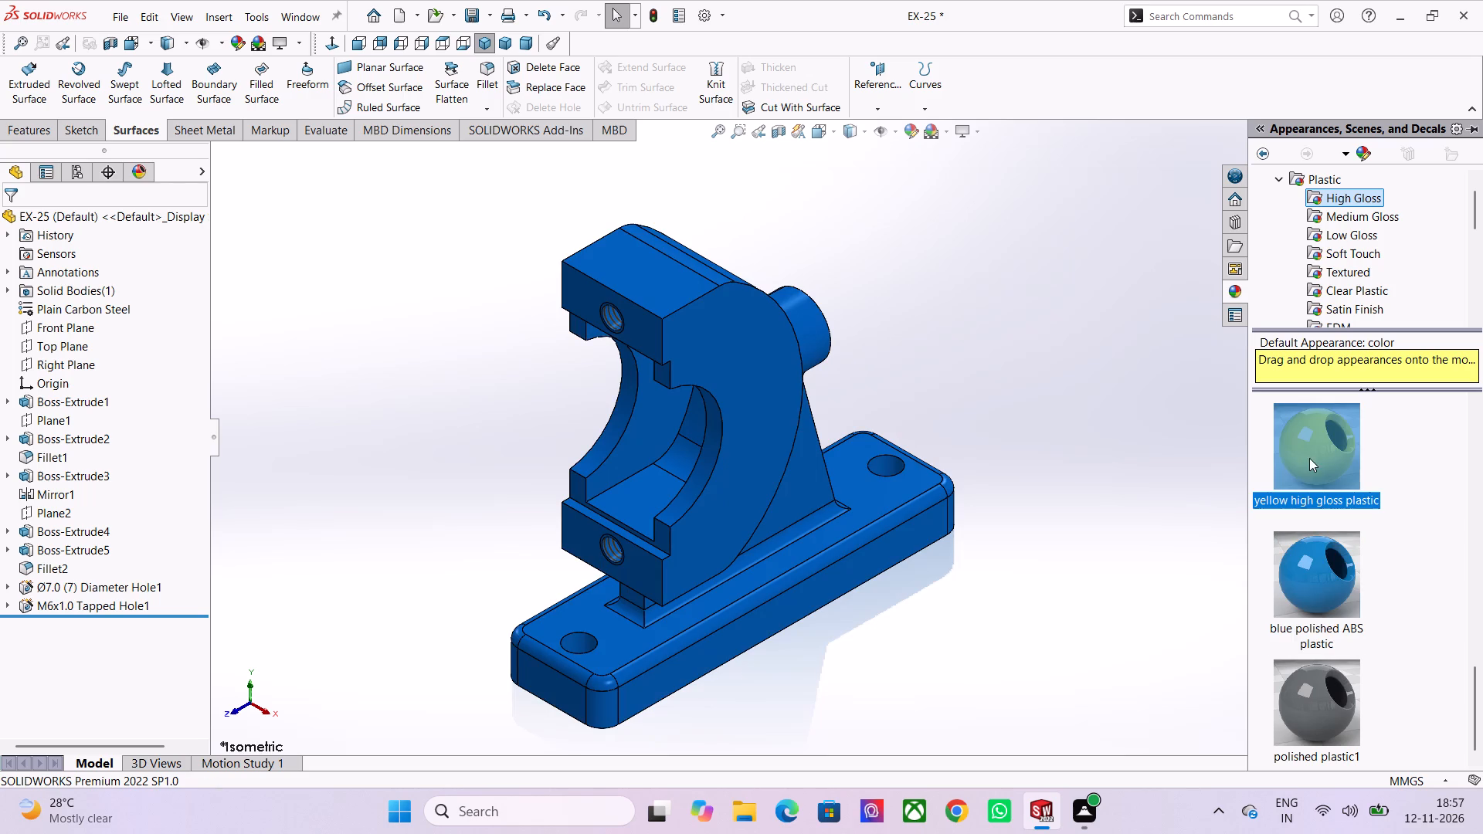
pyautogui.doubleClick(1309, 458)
# Apply the polished plastic1 appearance to the whole part again.
pyautogui.click(1315, 721)
pyautogui.click(1315, 721)
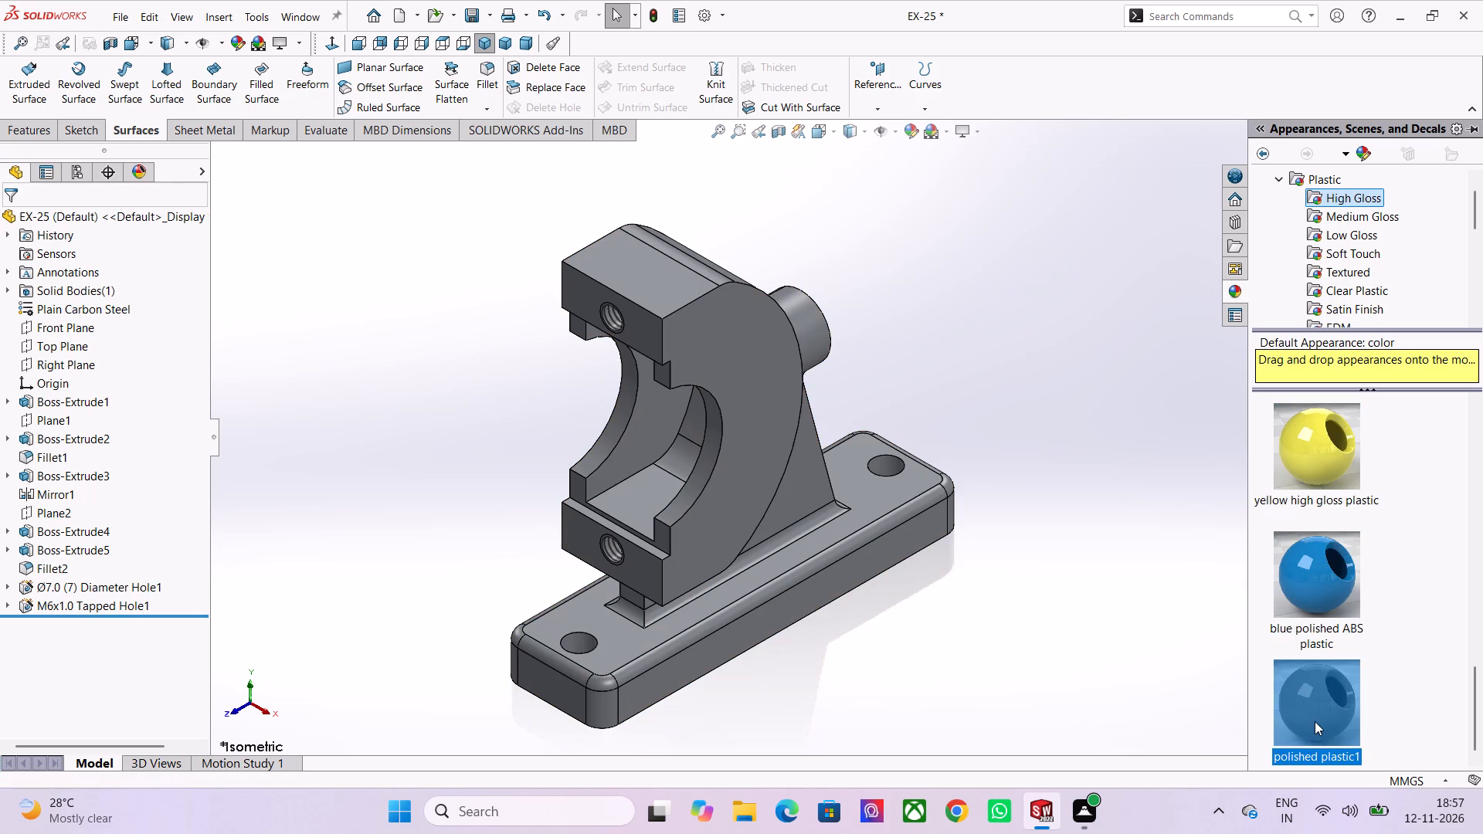
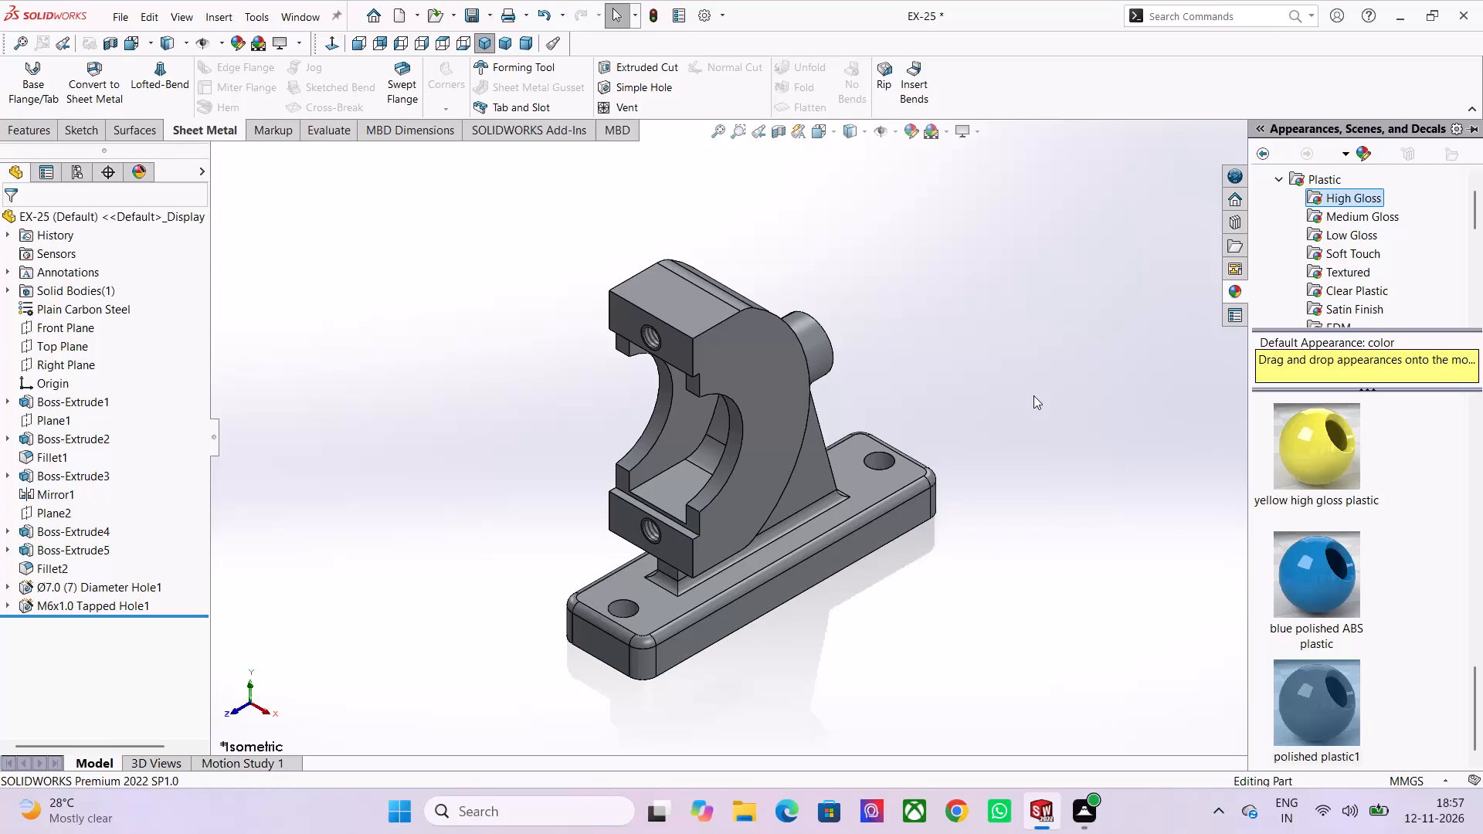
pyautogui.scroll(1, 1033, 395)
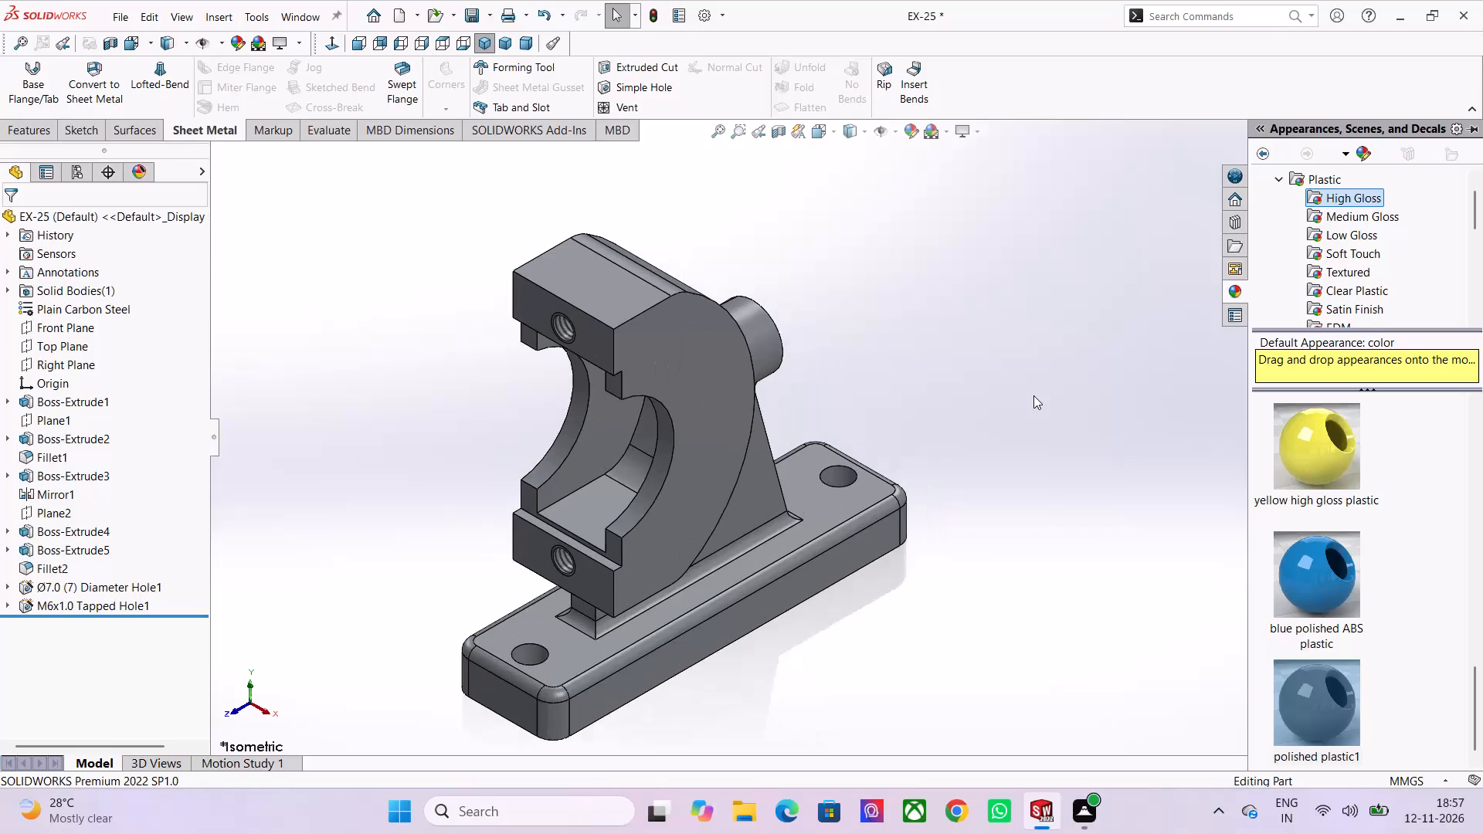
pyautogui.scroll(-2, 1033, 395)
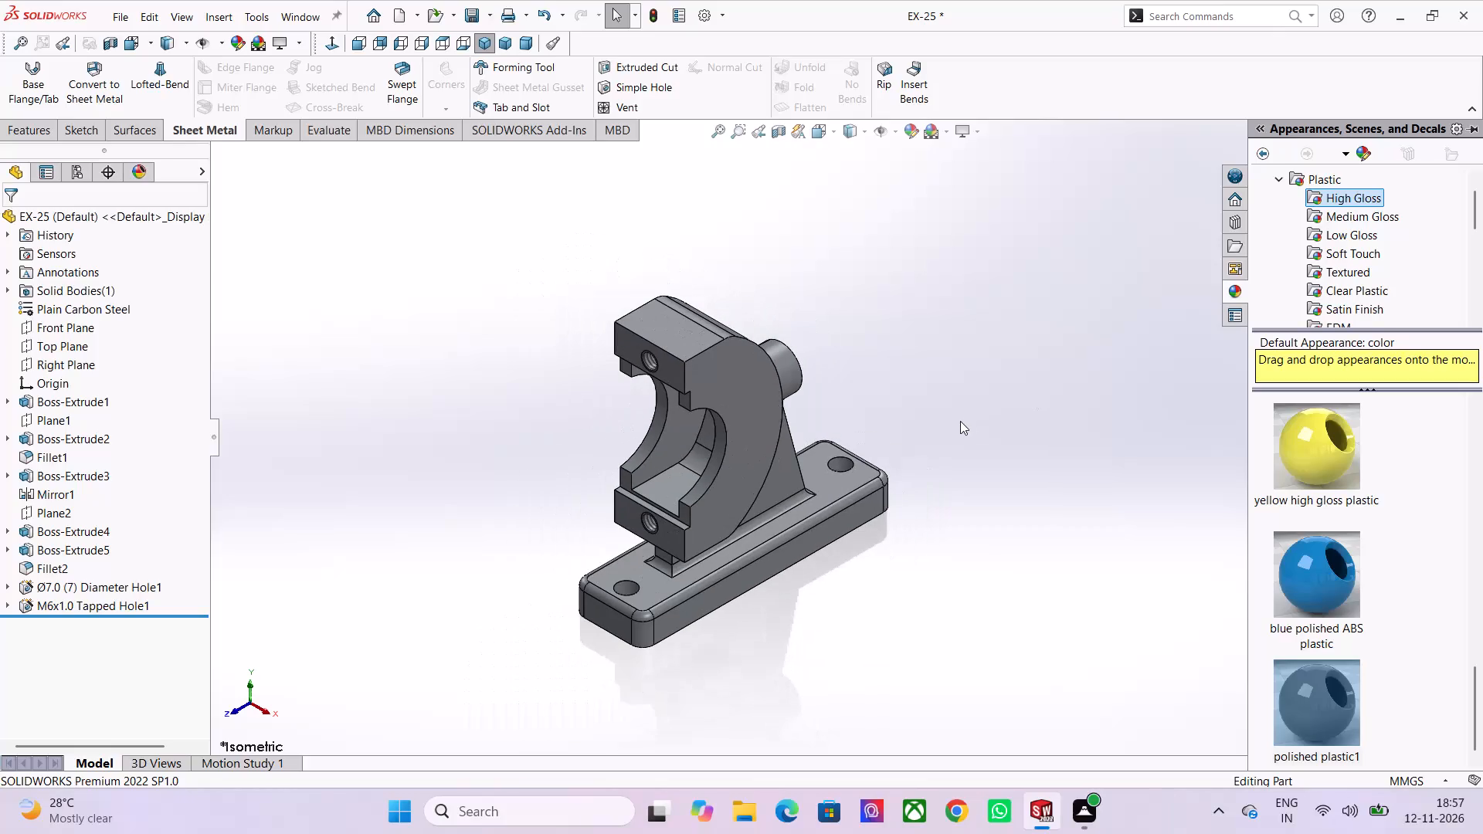
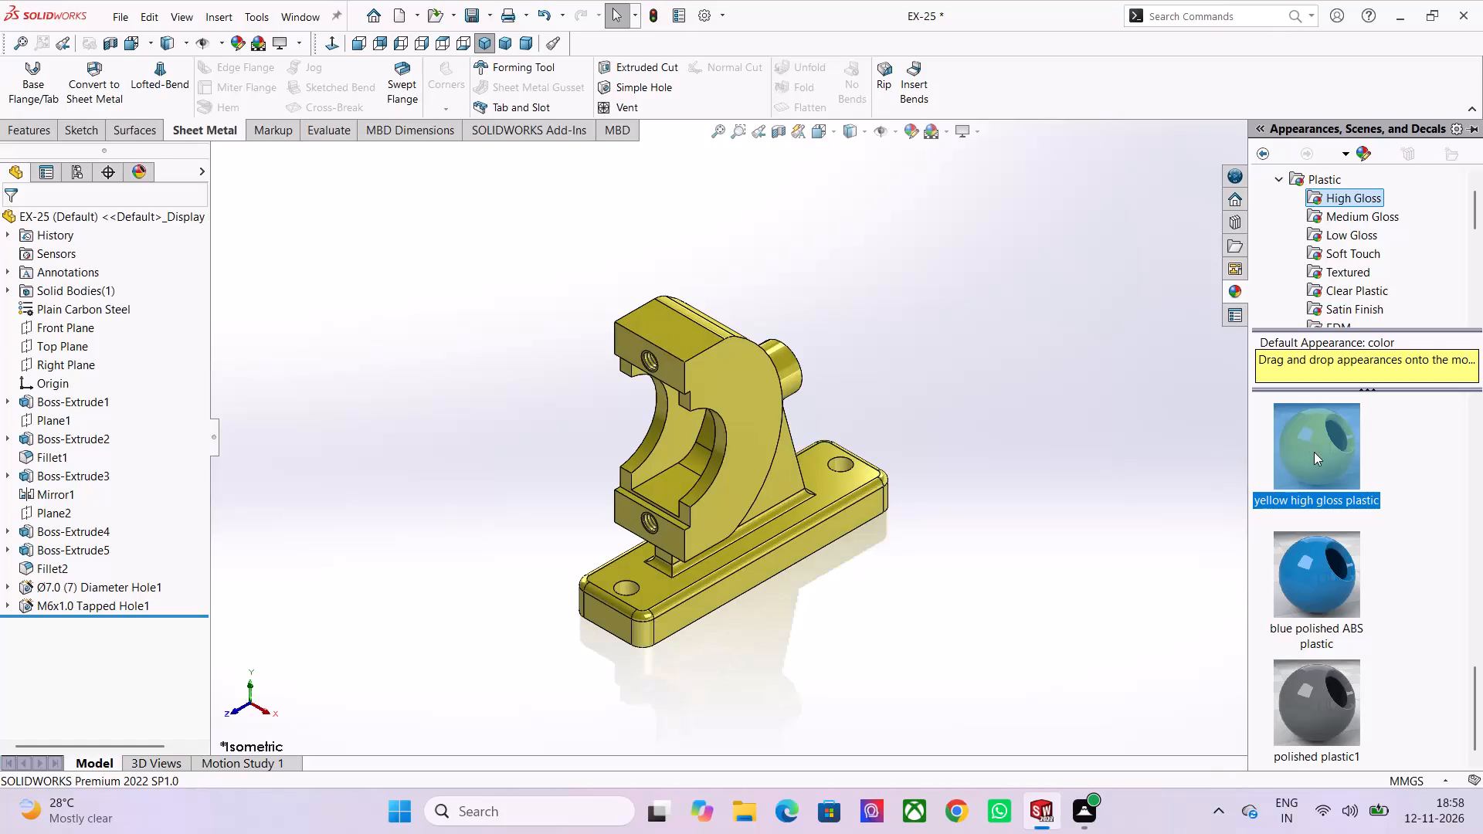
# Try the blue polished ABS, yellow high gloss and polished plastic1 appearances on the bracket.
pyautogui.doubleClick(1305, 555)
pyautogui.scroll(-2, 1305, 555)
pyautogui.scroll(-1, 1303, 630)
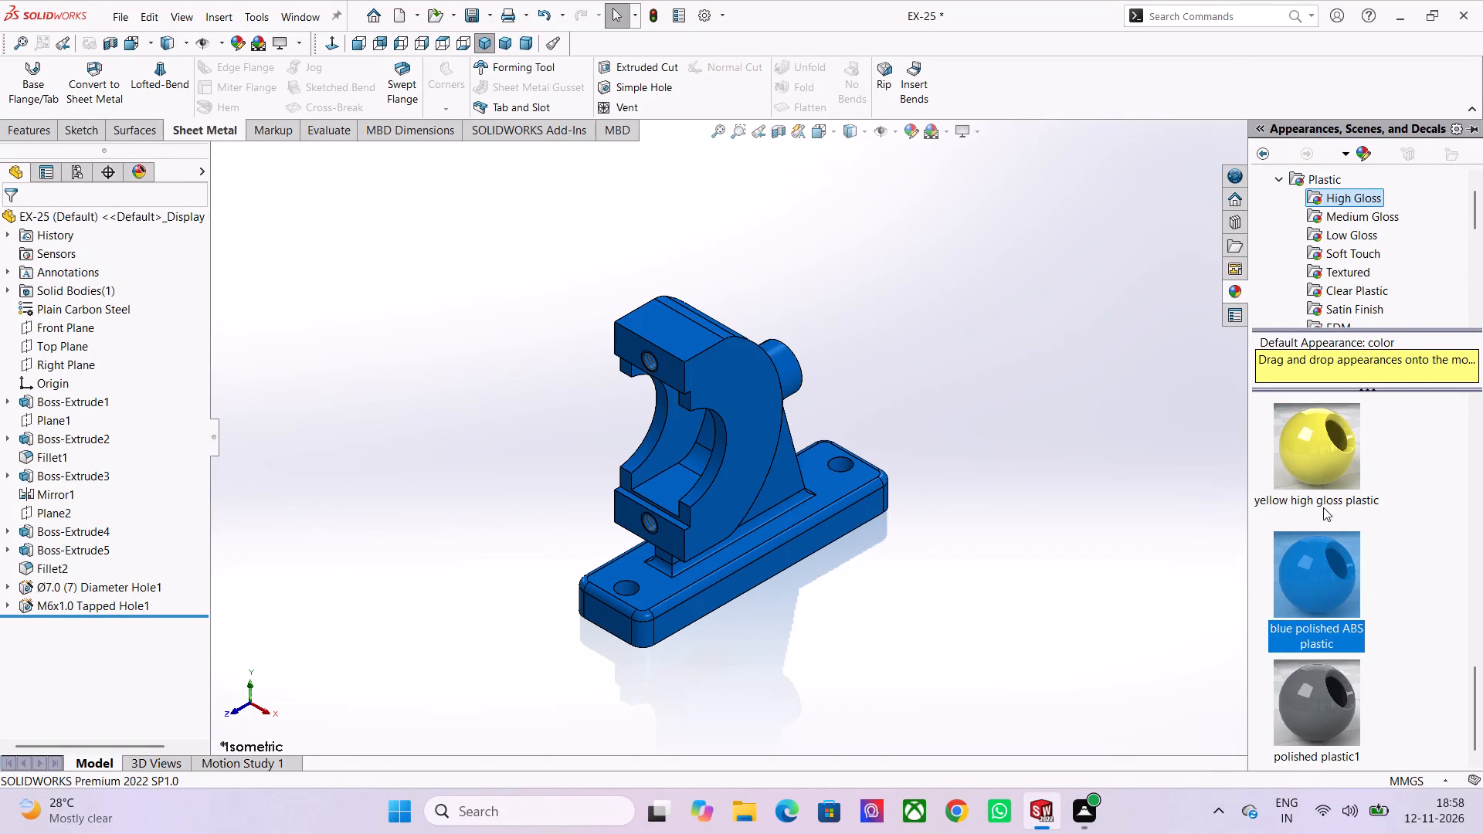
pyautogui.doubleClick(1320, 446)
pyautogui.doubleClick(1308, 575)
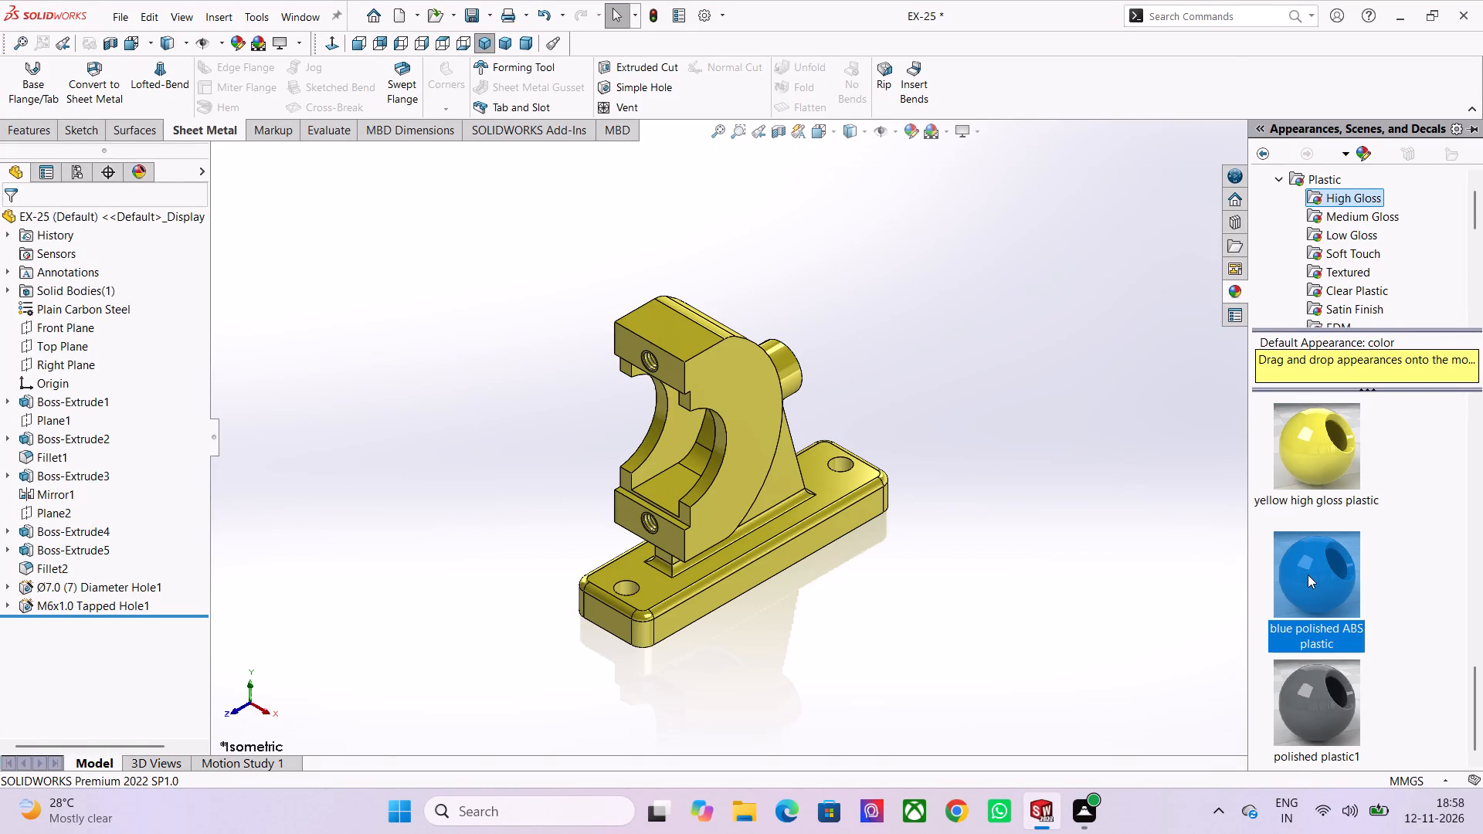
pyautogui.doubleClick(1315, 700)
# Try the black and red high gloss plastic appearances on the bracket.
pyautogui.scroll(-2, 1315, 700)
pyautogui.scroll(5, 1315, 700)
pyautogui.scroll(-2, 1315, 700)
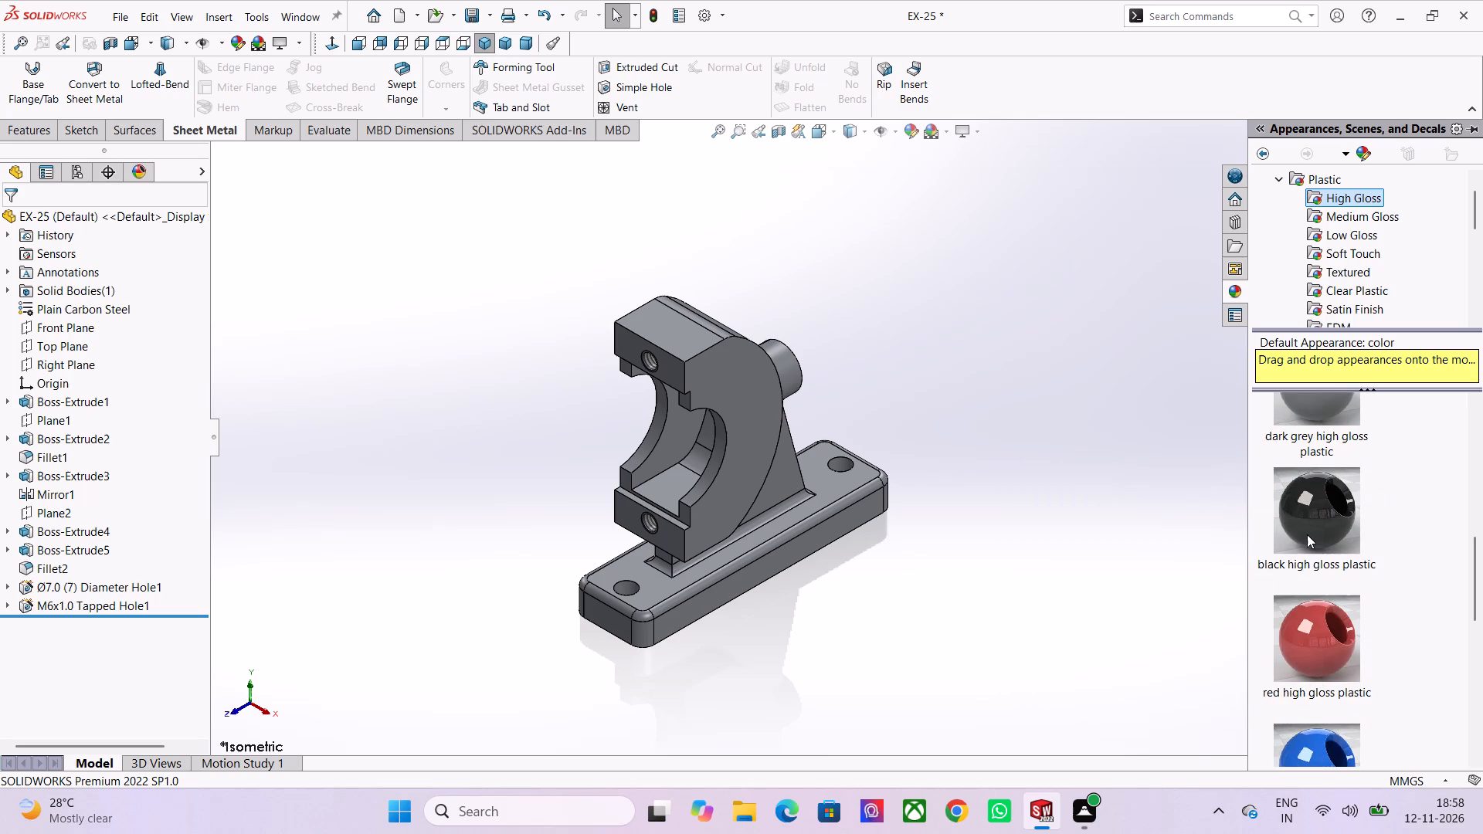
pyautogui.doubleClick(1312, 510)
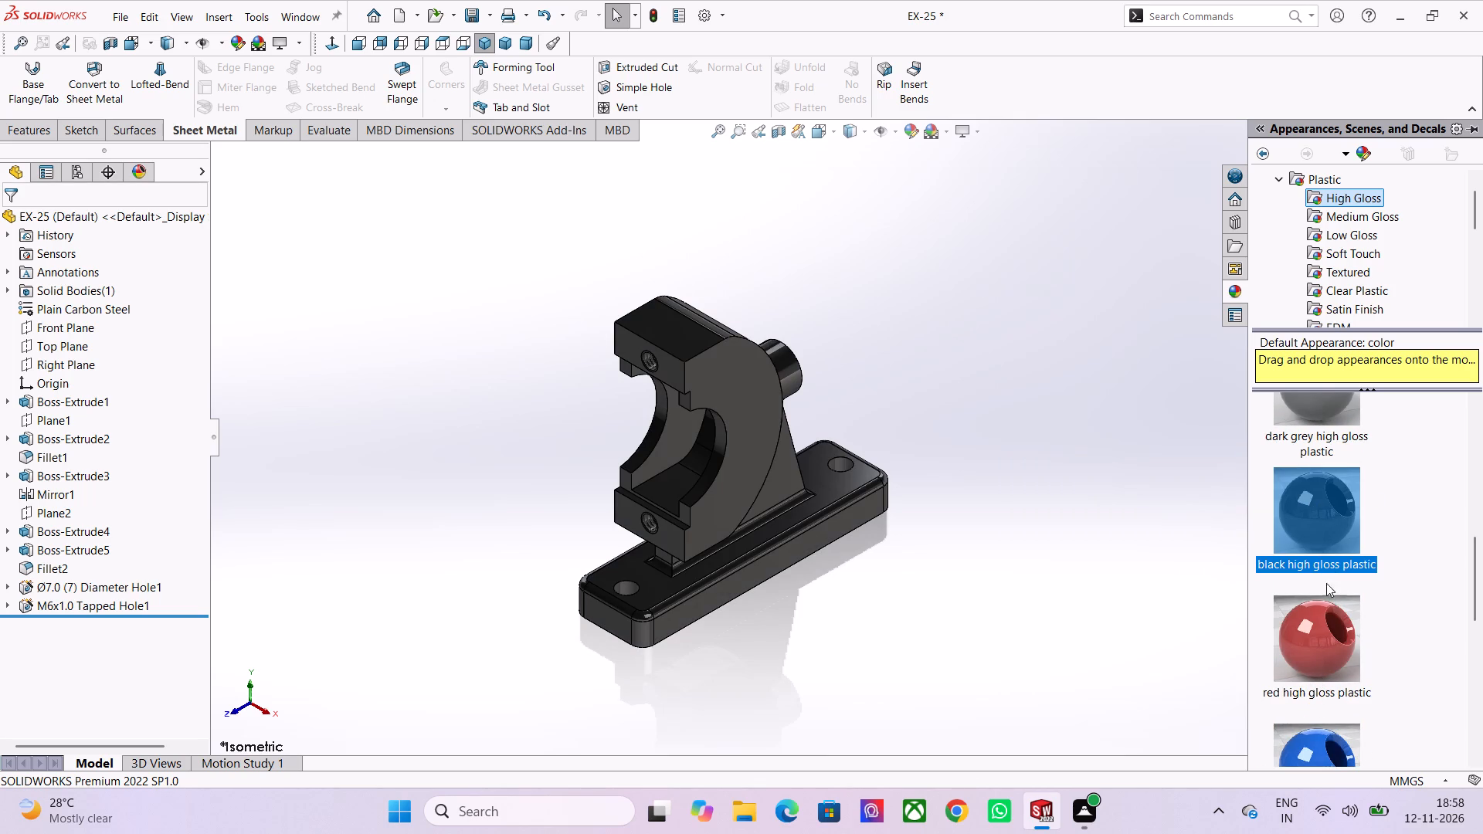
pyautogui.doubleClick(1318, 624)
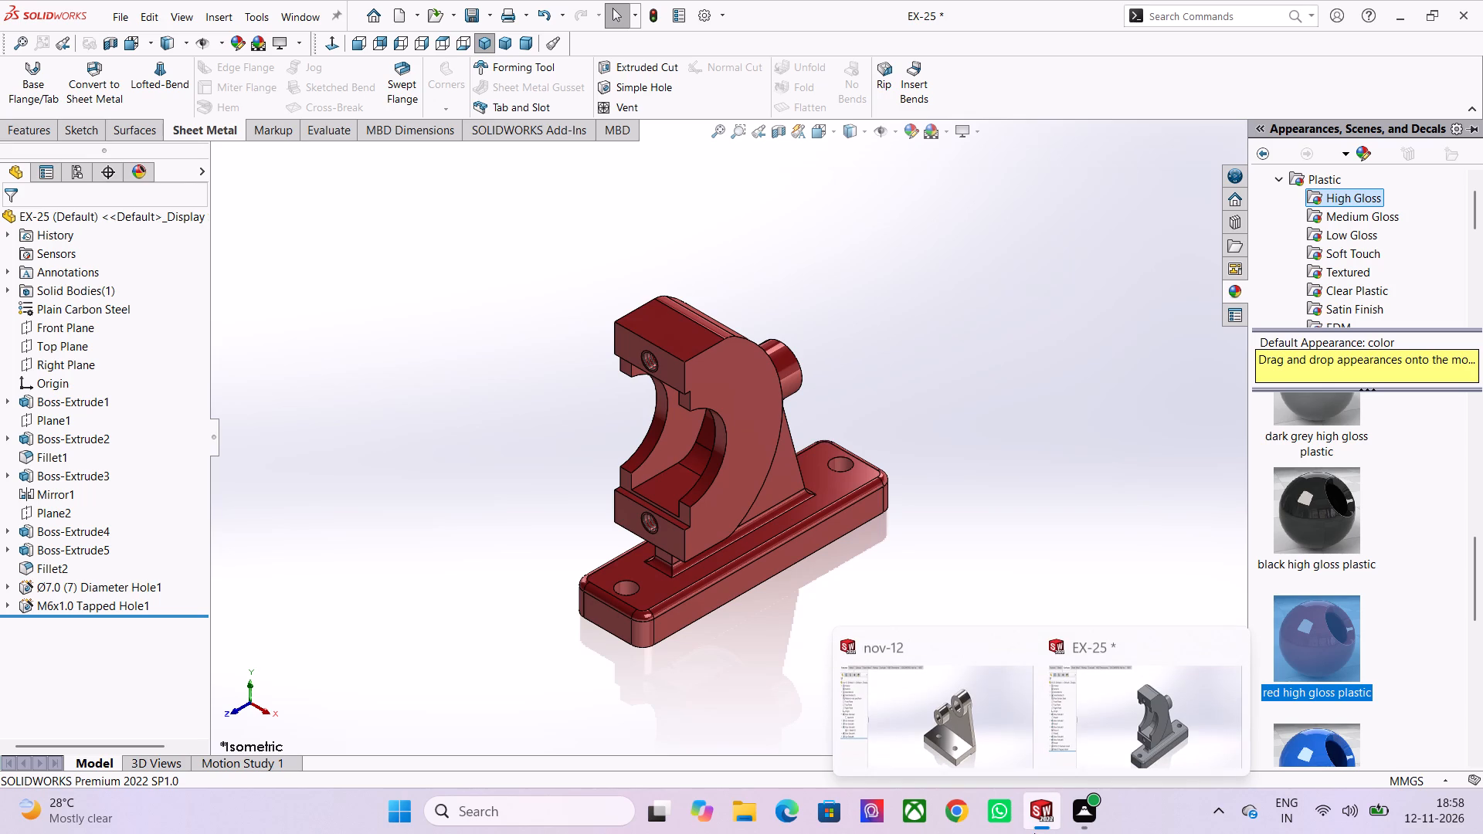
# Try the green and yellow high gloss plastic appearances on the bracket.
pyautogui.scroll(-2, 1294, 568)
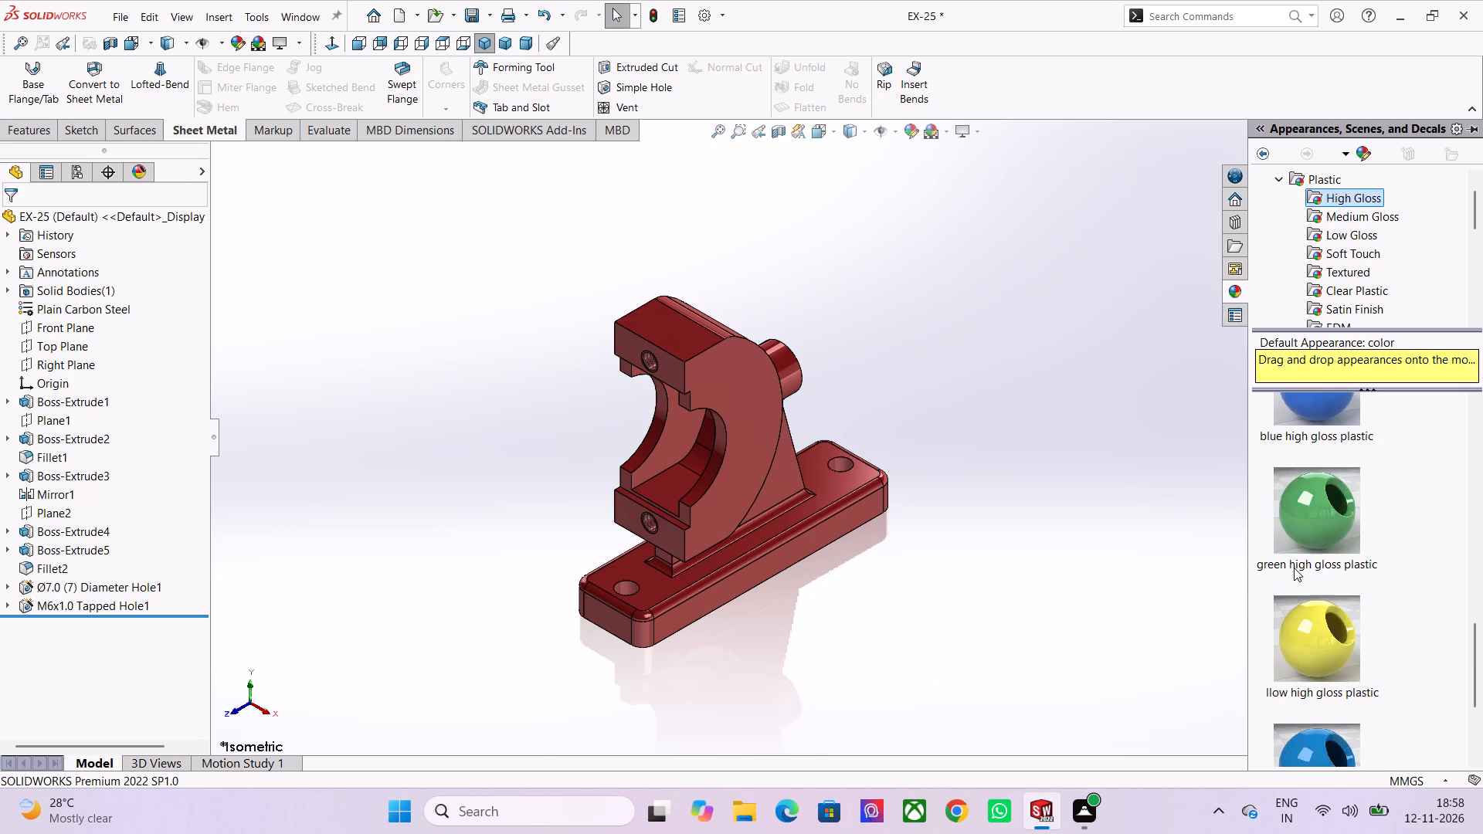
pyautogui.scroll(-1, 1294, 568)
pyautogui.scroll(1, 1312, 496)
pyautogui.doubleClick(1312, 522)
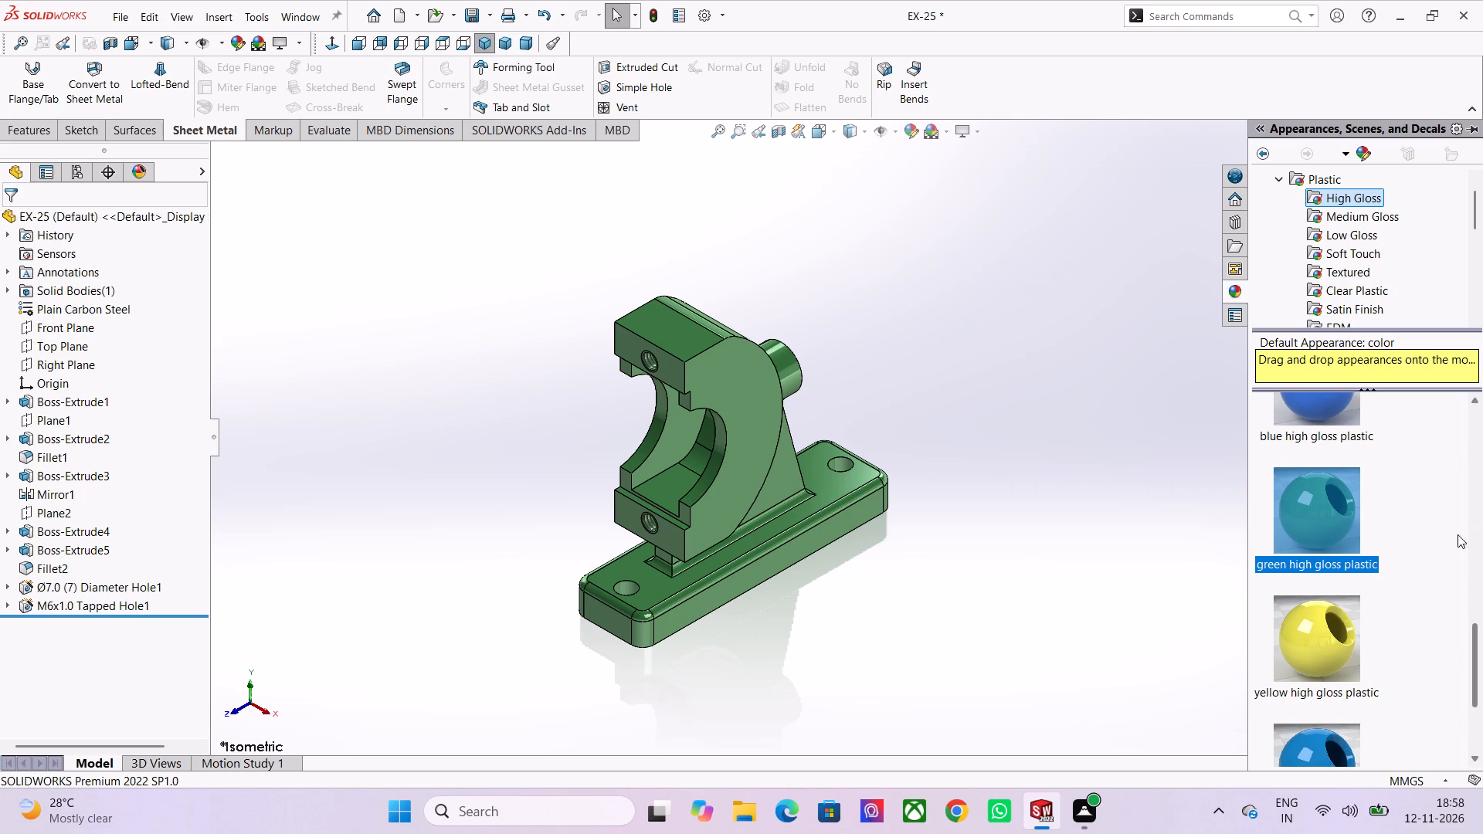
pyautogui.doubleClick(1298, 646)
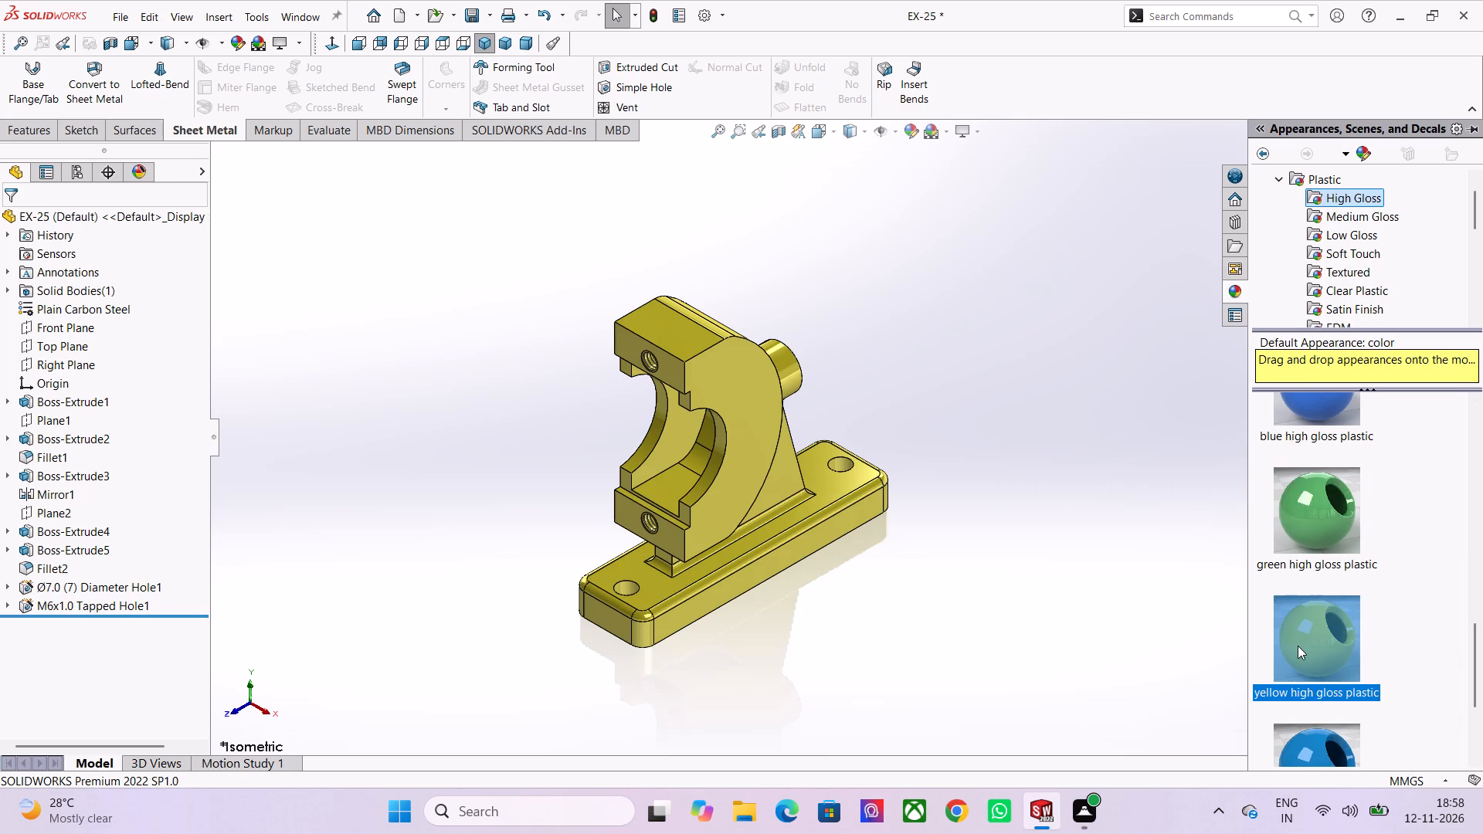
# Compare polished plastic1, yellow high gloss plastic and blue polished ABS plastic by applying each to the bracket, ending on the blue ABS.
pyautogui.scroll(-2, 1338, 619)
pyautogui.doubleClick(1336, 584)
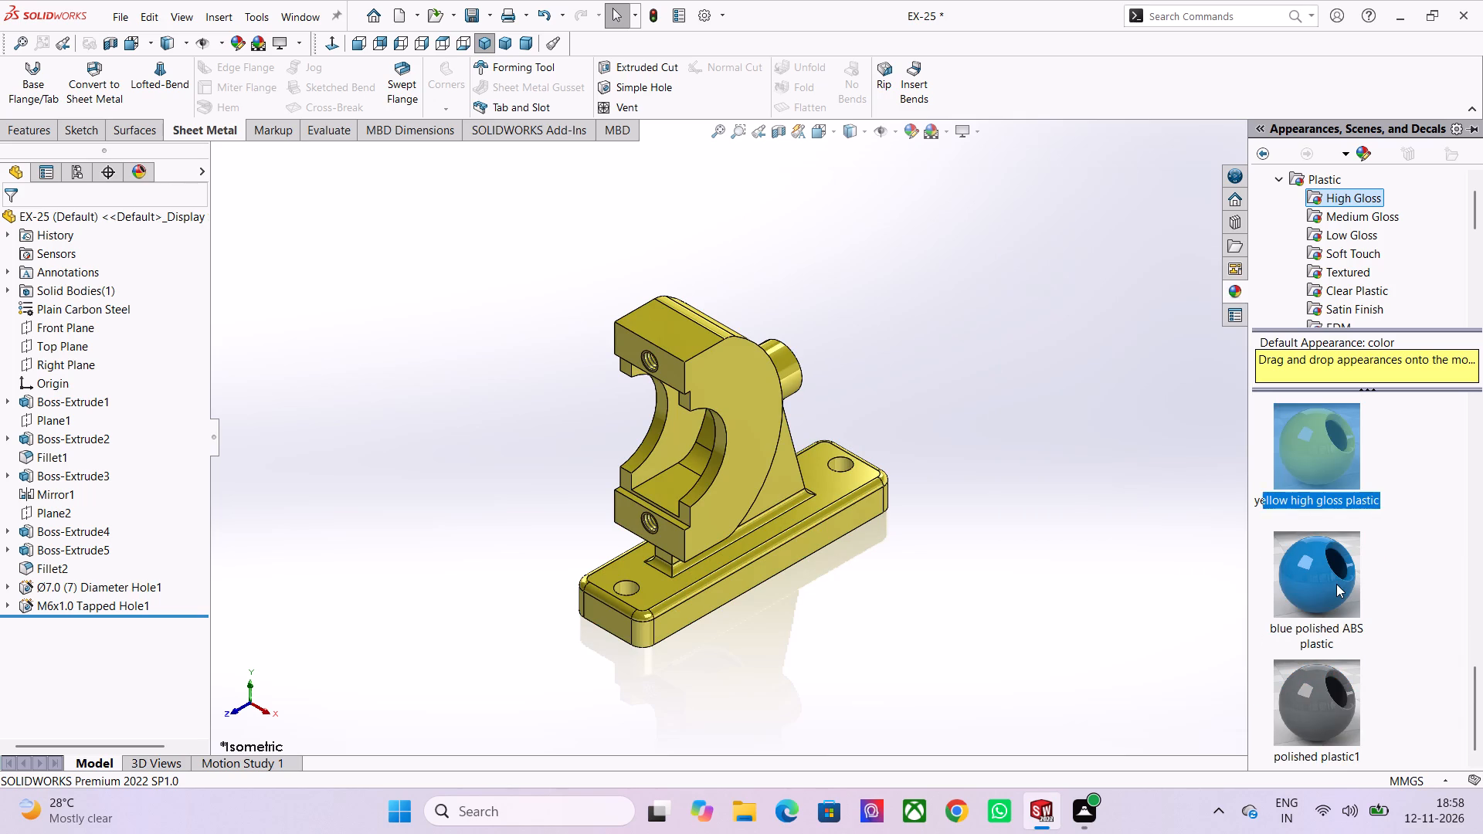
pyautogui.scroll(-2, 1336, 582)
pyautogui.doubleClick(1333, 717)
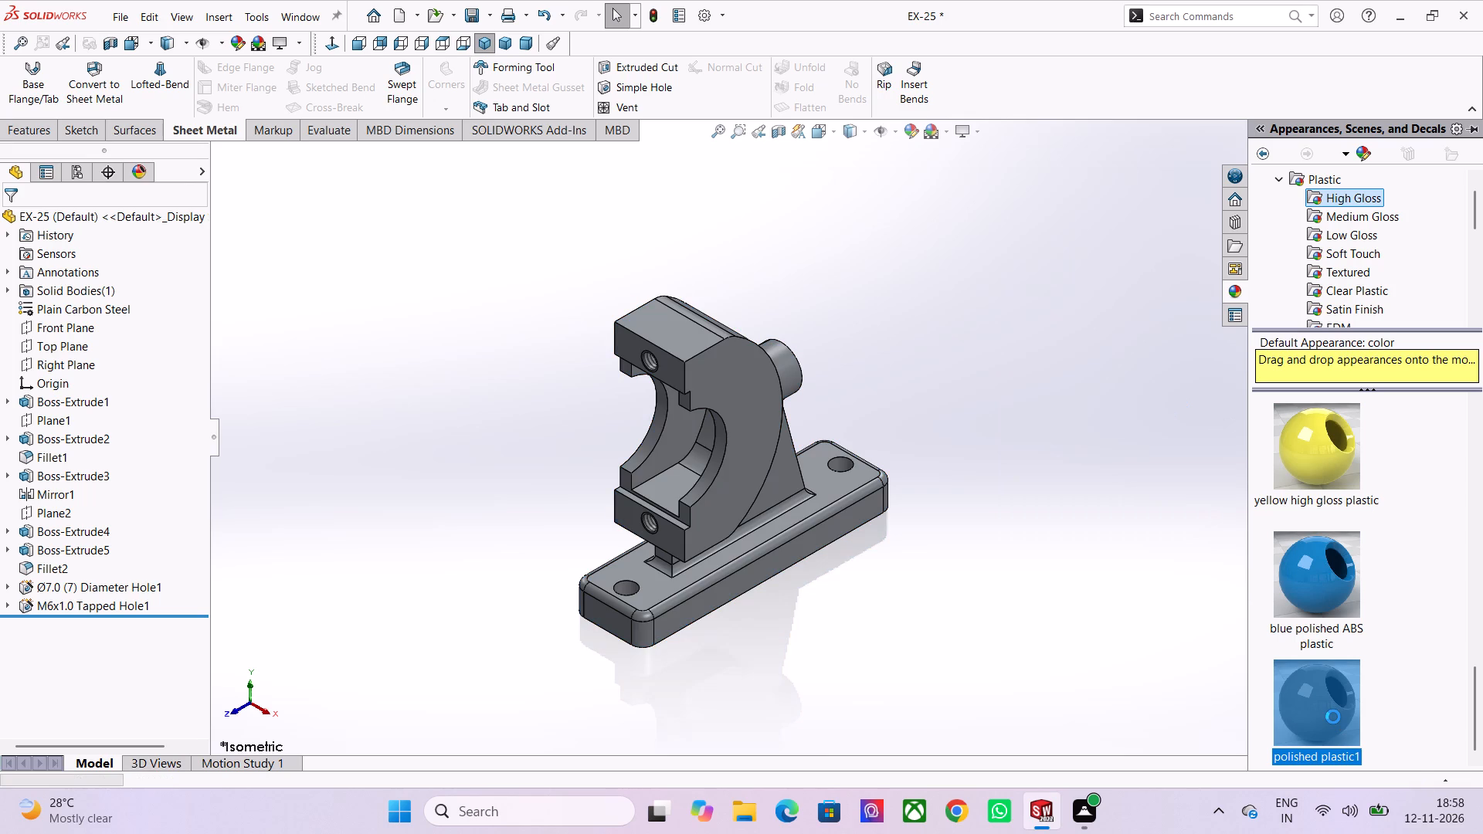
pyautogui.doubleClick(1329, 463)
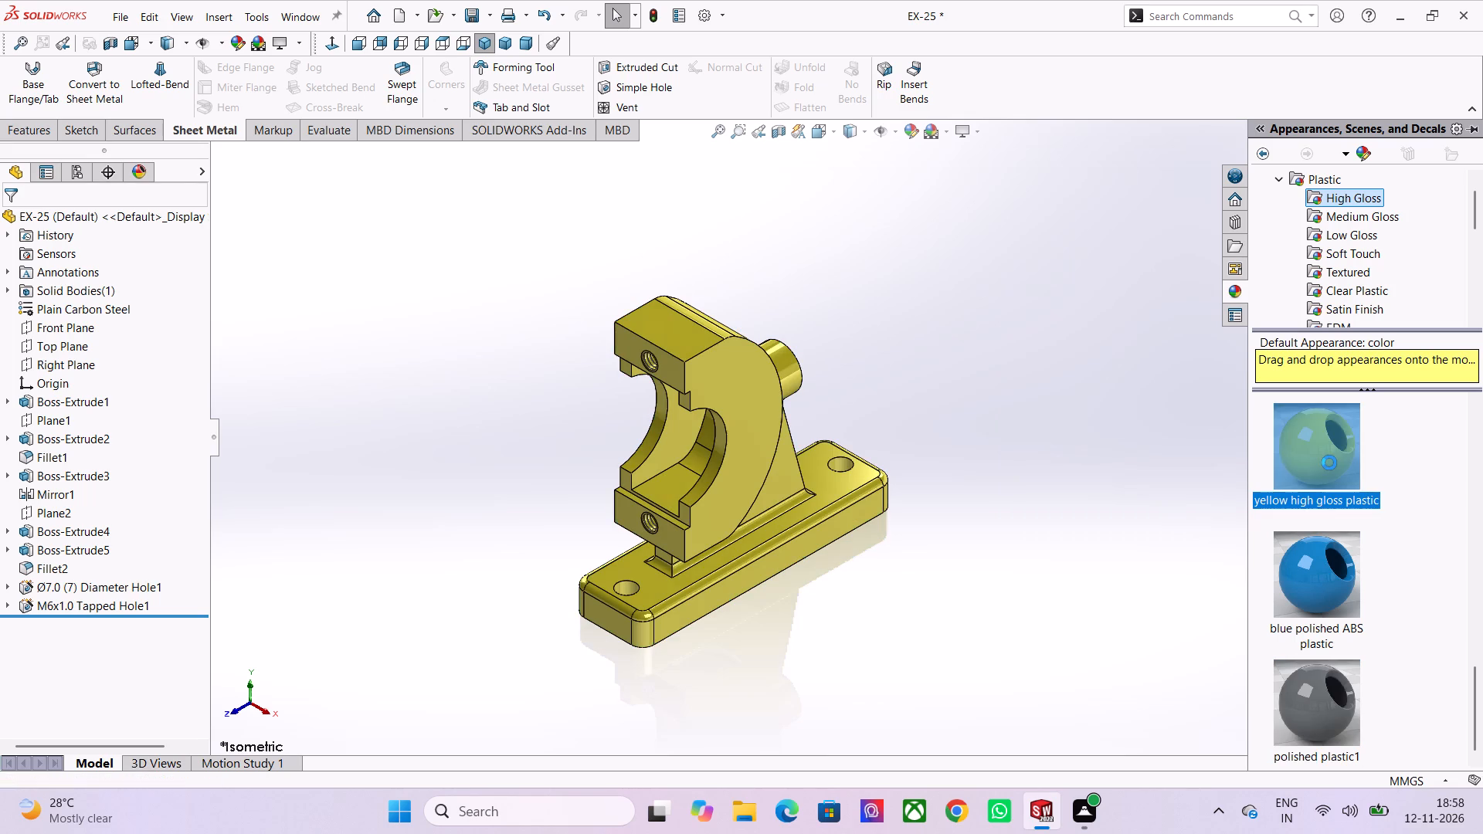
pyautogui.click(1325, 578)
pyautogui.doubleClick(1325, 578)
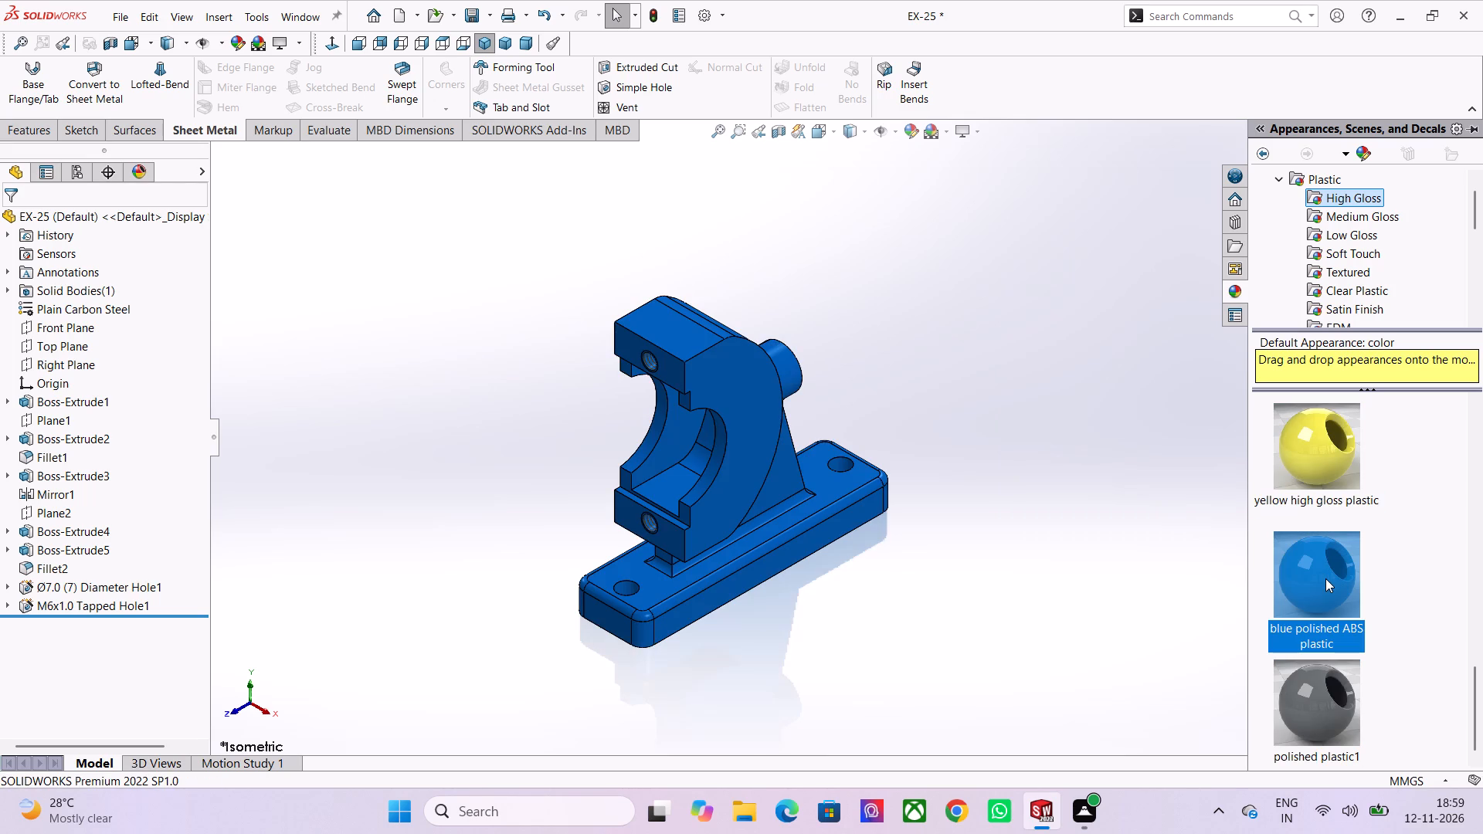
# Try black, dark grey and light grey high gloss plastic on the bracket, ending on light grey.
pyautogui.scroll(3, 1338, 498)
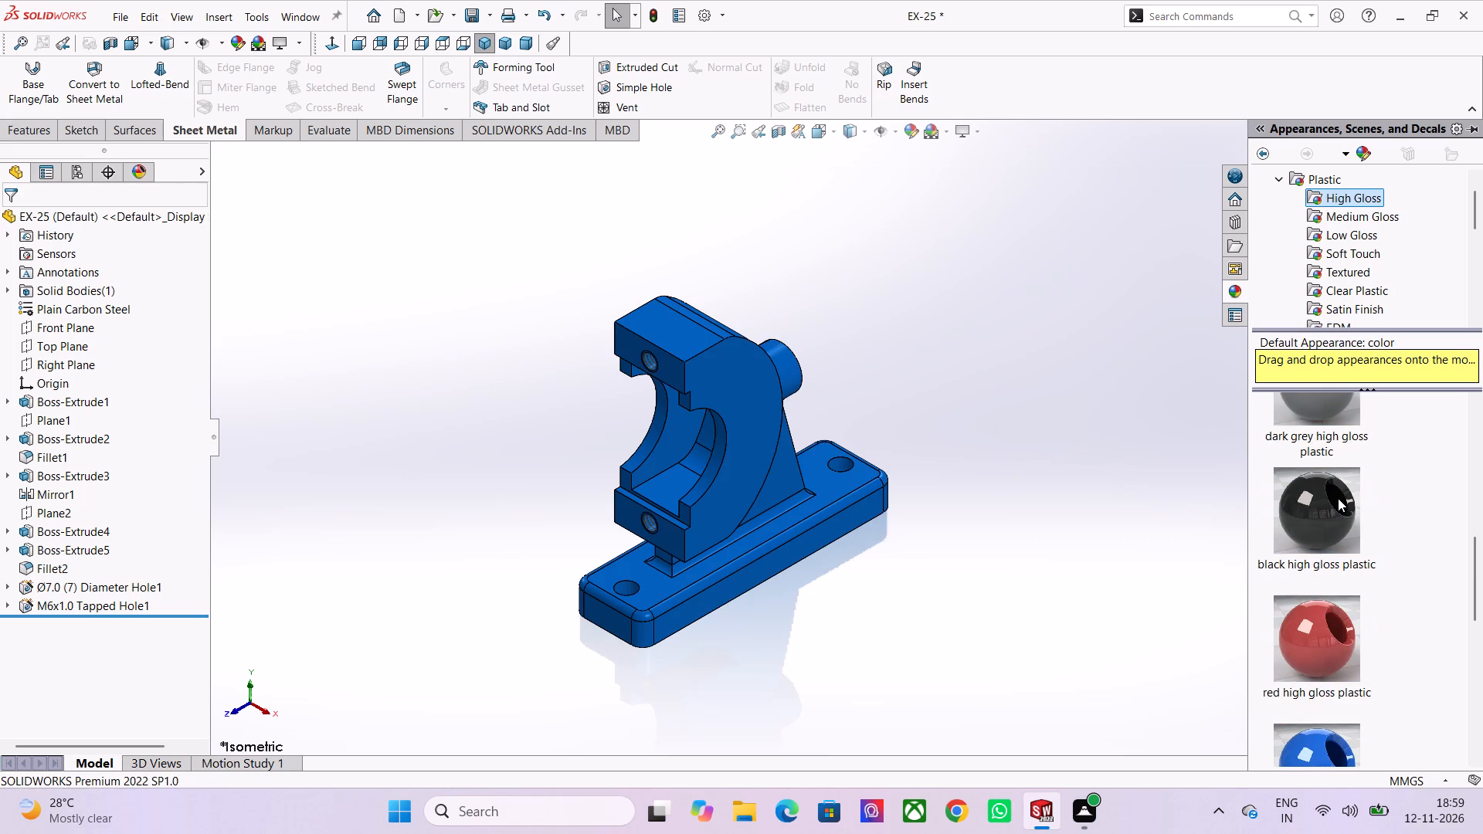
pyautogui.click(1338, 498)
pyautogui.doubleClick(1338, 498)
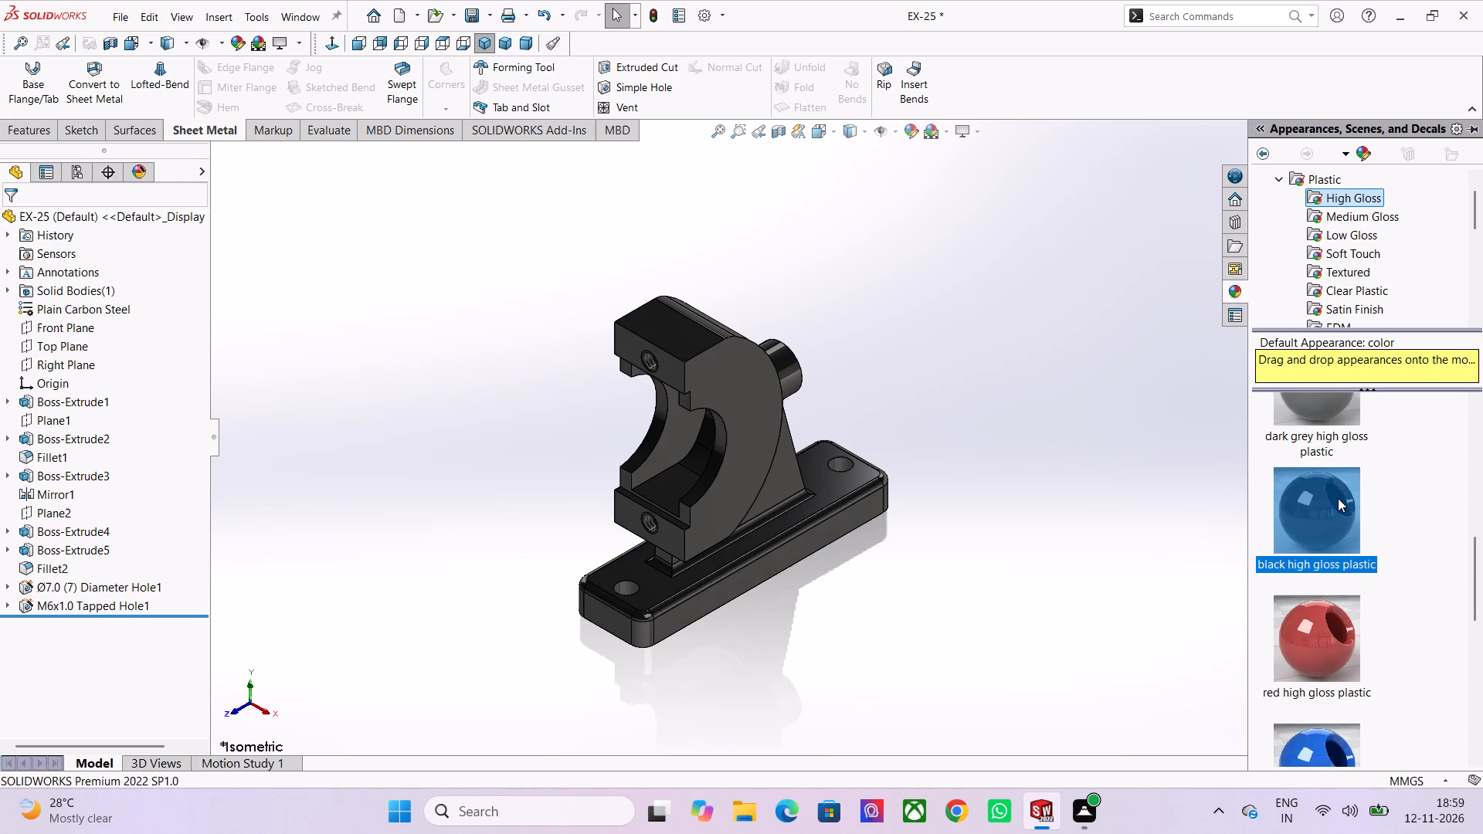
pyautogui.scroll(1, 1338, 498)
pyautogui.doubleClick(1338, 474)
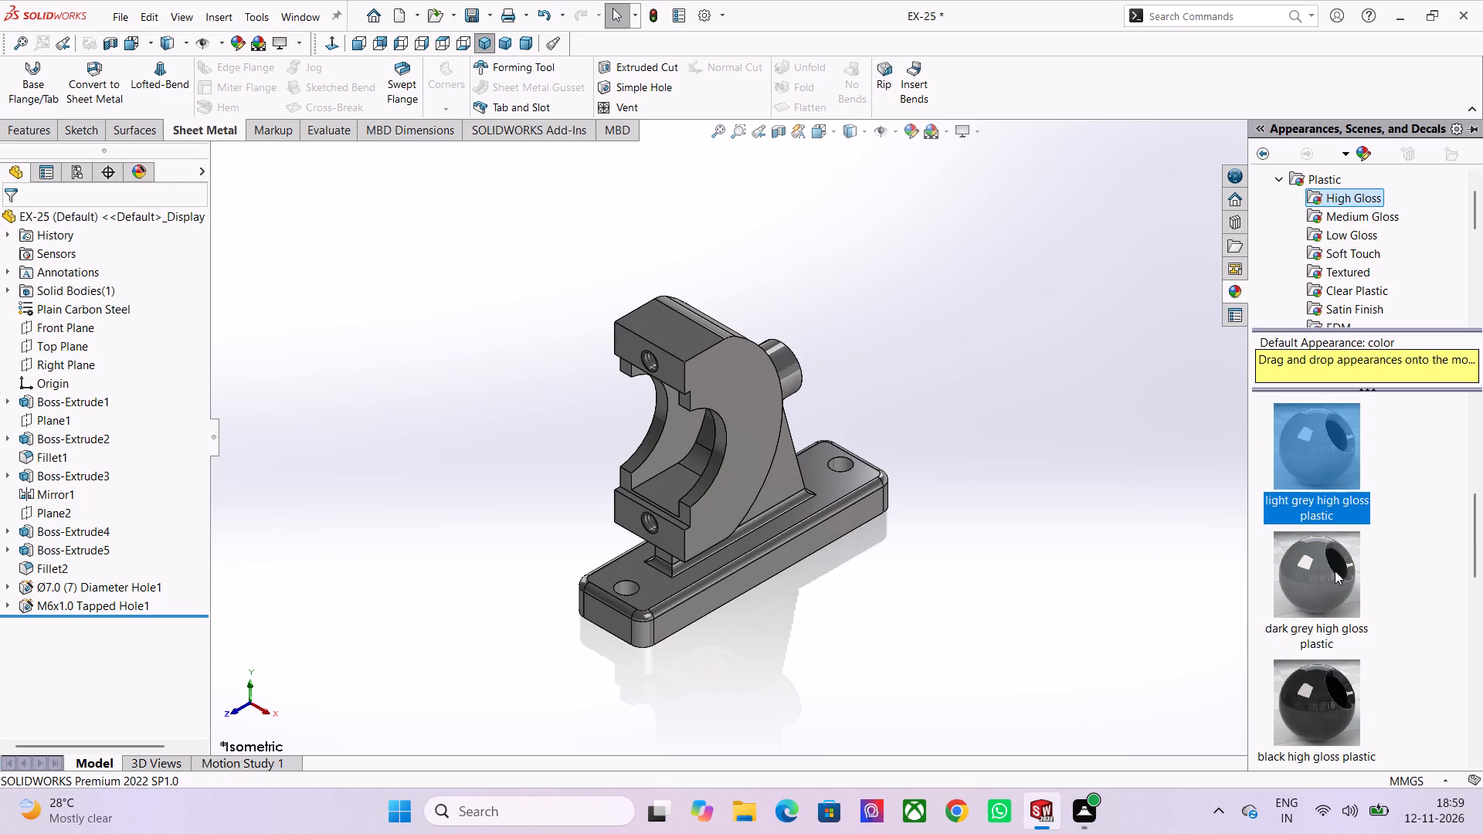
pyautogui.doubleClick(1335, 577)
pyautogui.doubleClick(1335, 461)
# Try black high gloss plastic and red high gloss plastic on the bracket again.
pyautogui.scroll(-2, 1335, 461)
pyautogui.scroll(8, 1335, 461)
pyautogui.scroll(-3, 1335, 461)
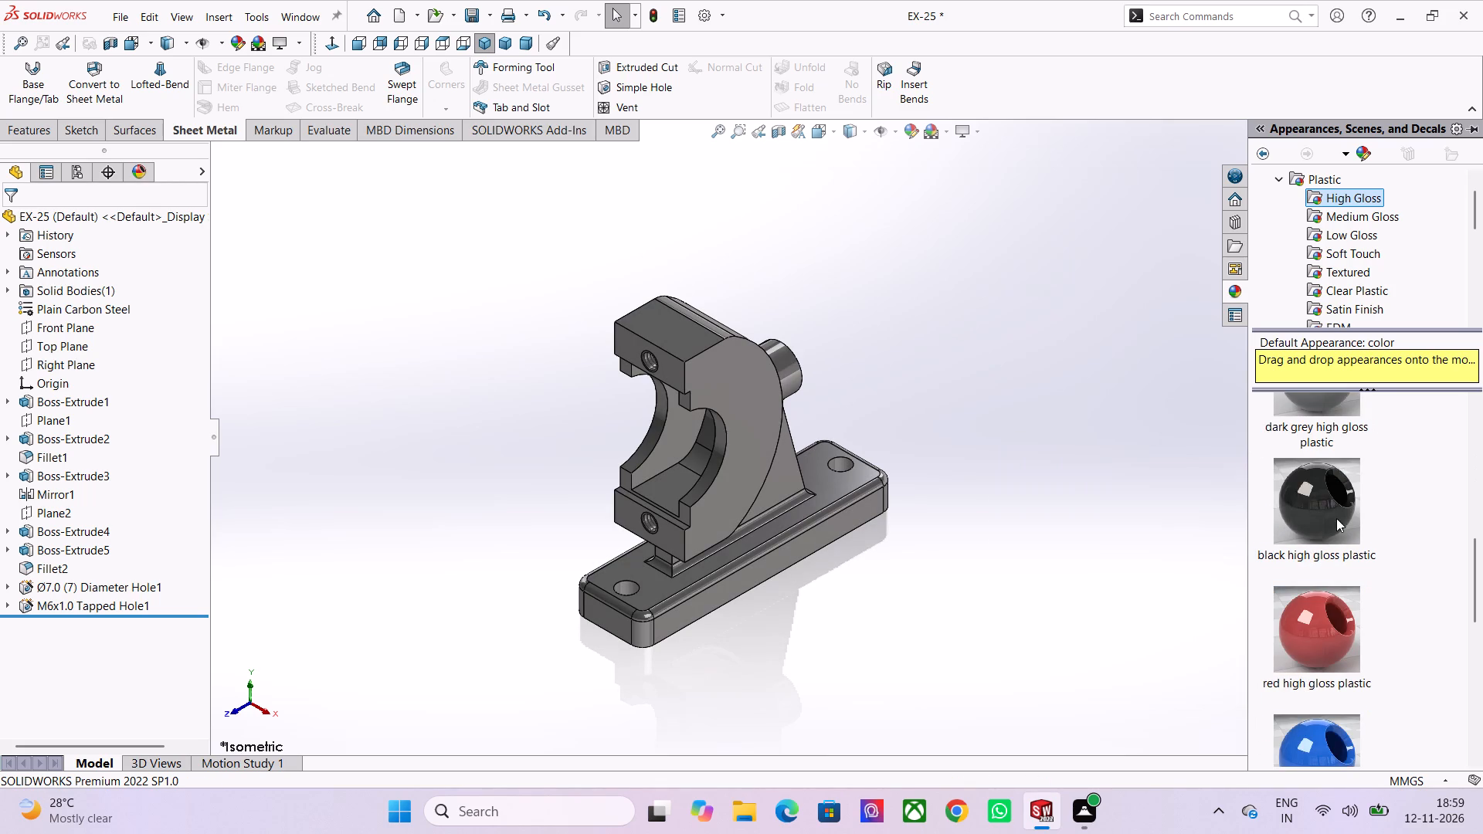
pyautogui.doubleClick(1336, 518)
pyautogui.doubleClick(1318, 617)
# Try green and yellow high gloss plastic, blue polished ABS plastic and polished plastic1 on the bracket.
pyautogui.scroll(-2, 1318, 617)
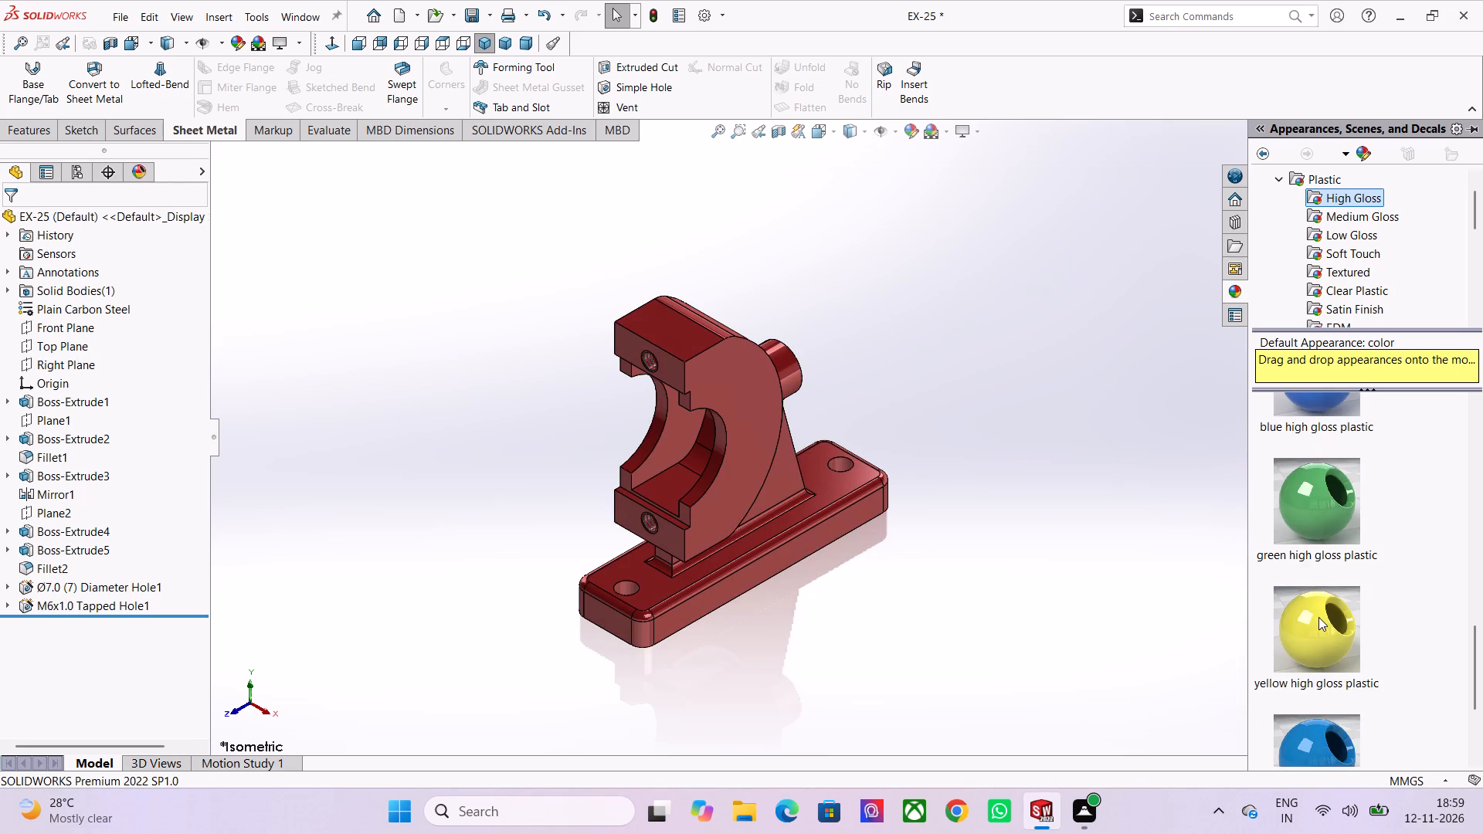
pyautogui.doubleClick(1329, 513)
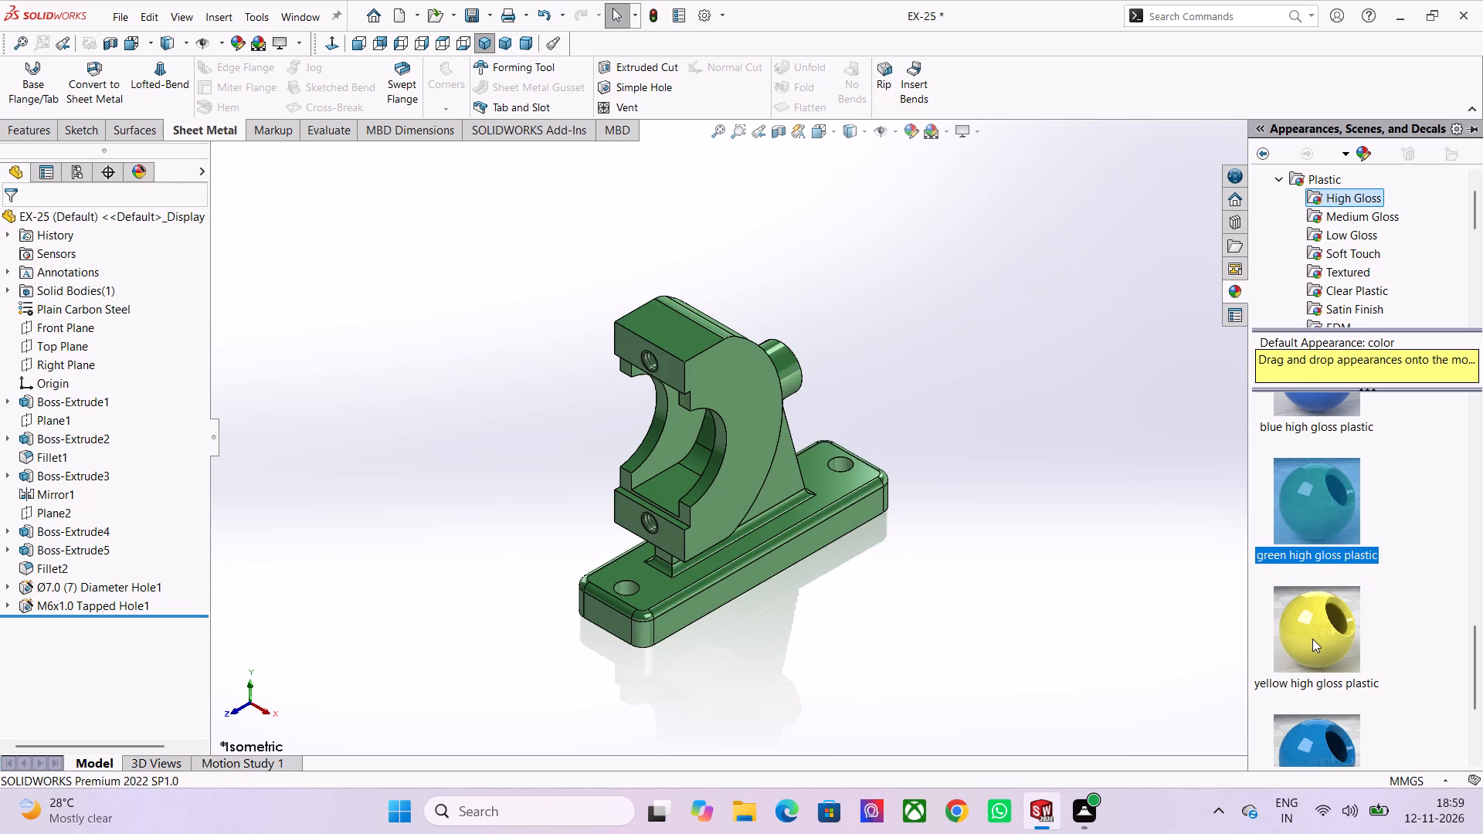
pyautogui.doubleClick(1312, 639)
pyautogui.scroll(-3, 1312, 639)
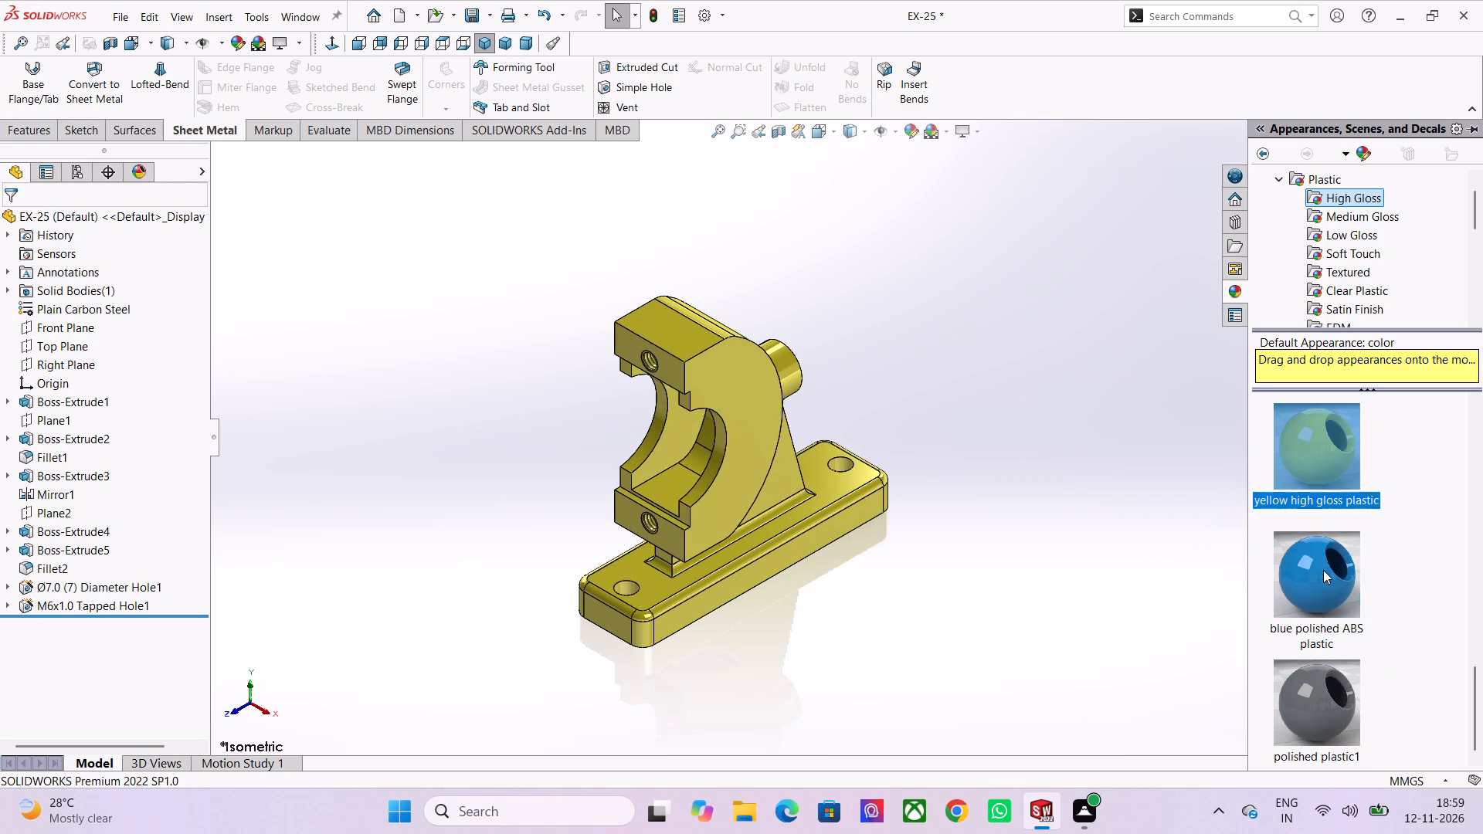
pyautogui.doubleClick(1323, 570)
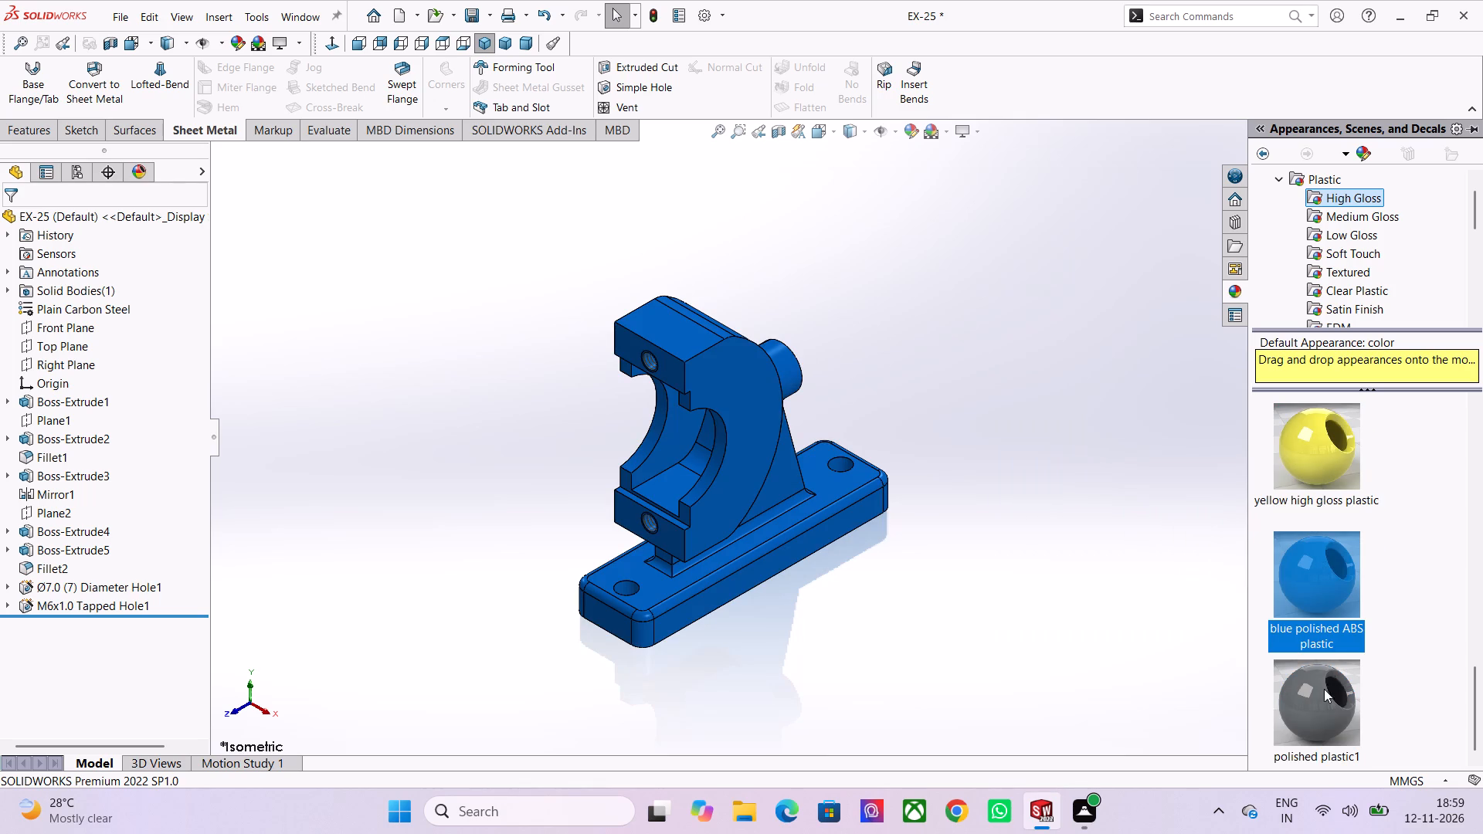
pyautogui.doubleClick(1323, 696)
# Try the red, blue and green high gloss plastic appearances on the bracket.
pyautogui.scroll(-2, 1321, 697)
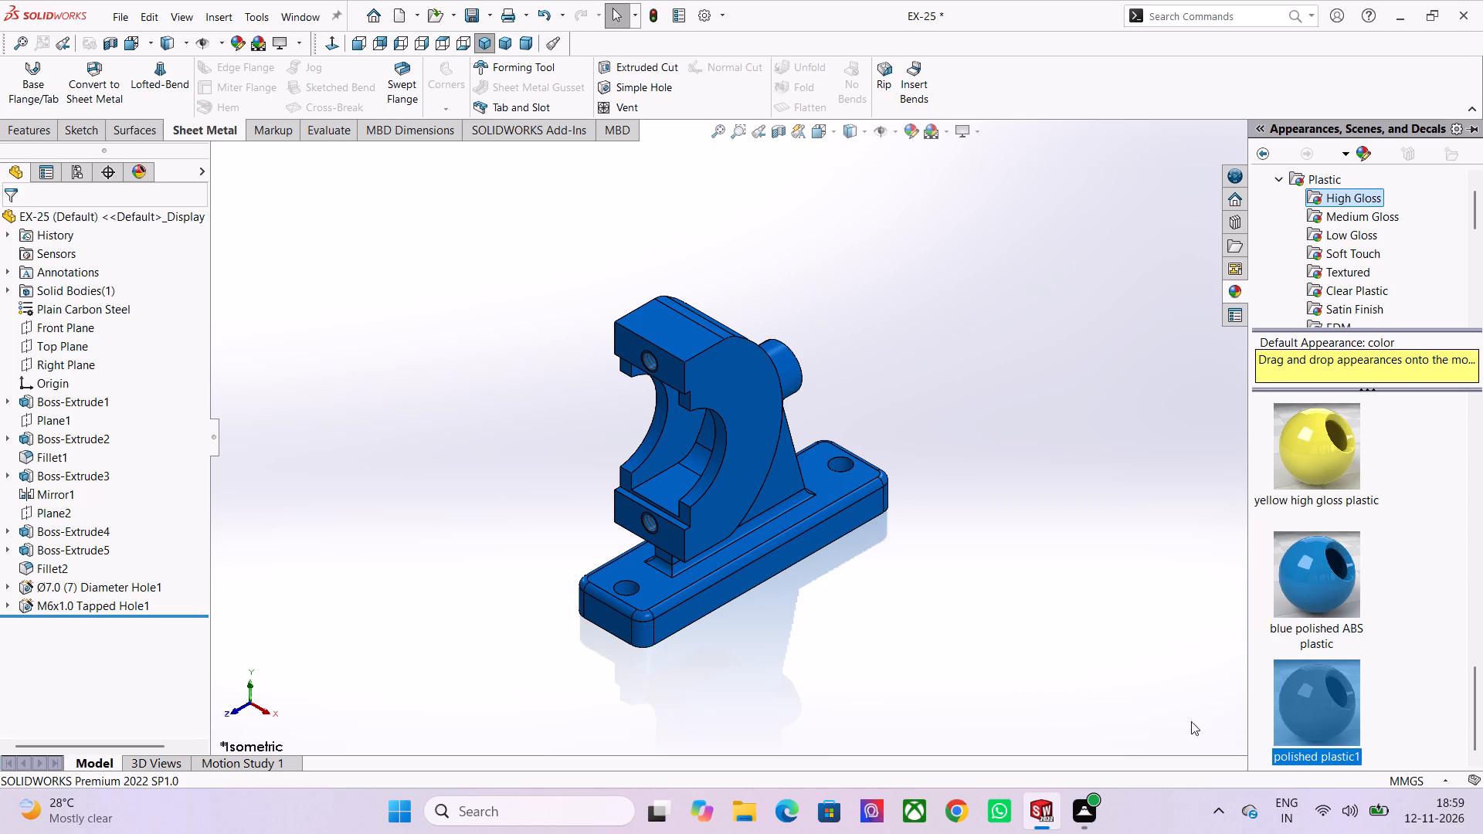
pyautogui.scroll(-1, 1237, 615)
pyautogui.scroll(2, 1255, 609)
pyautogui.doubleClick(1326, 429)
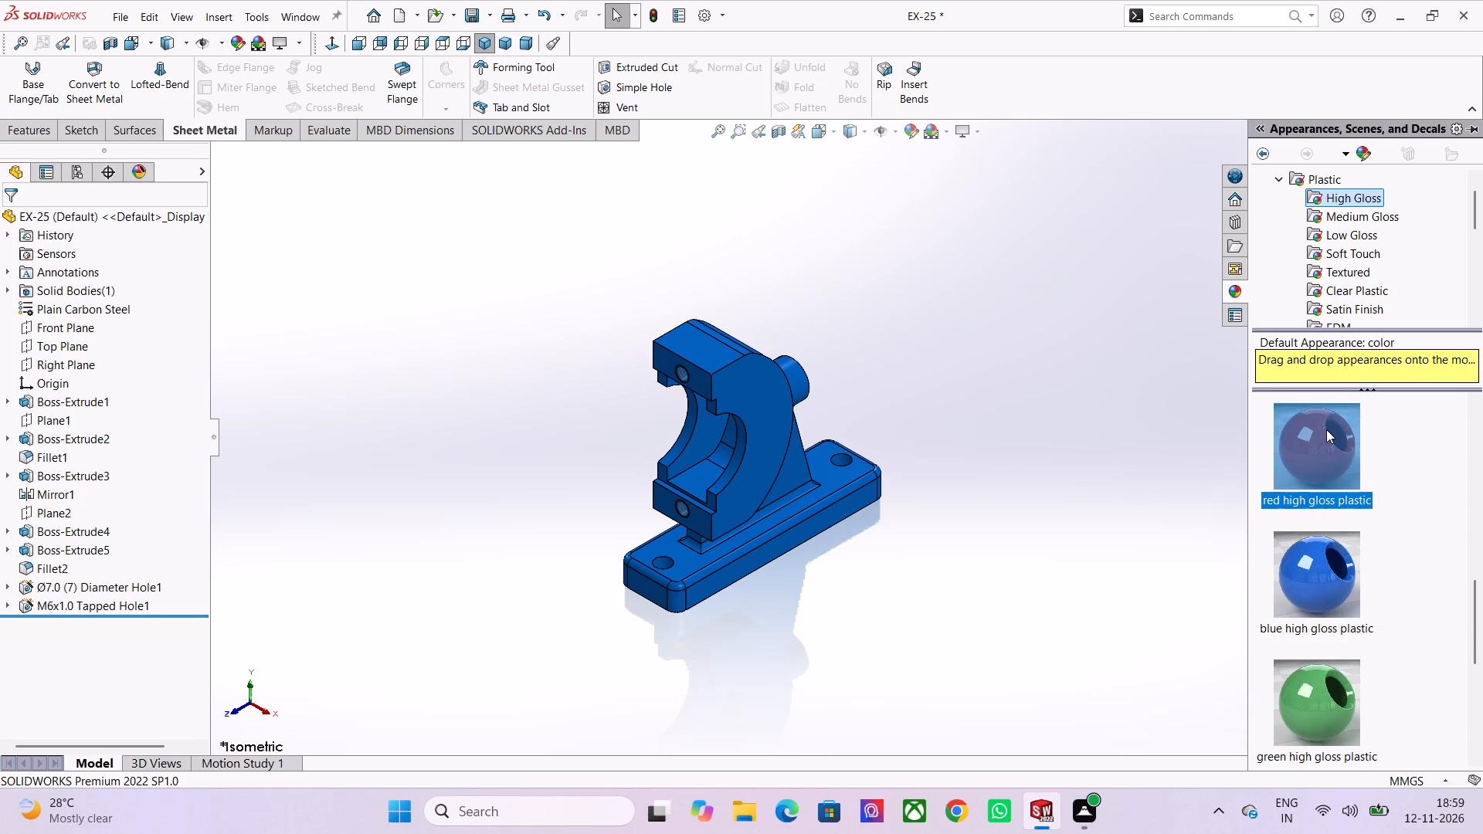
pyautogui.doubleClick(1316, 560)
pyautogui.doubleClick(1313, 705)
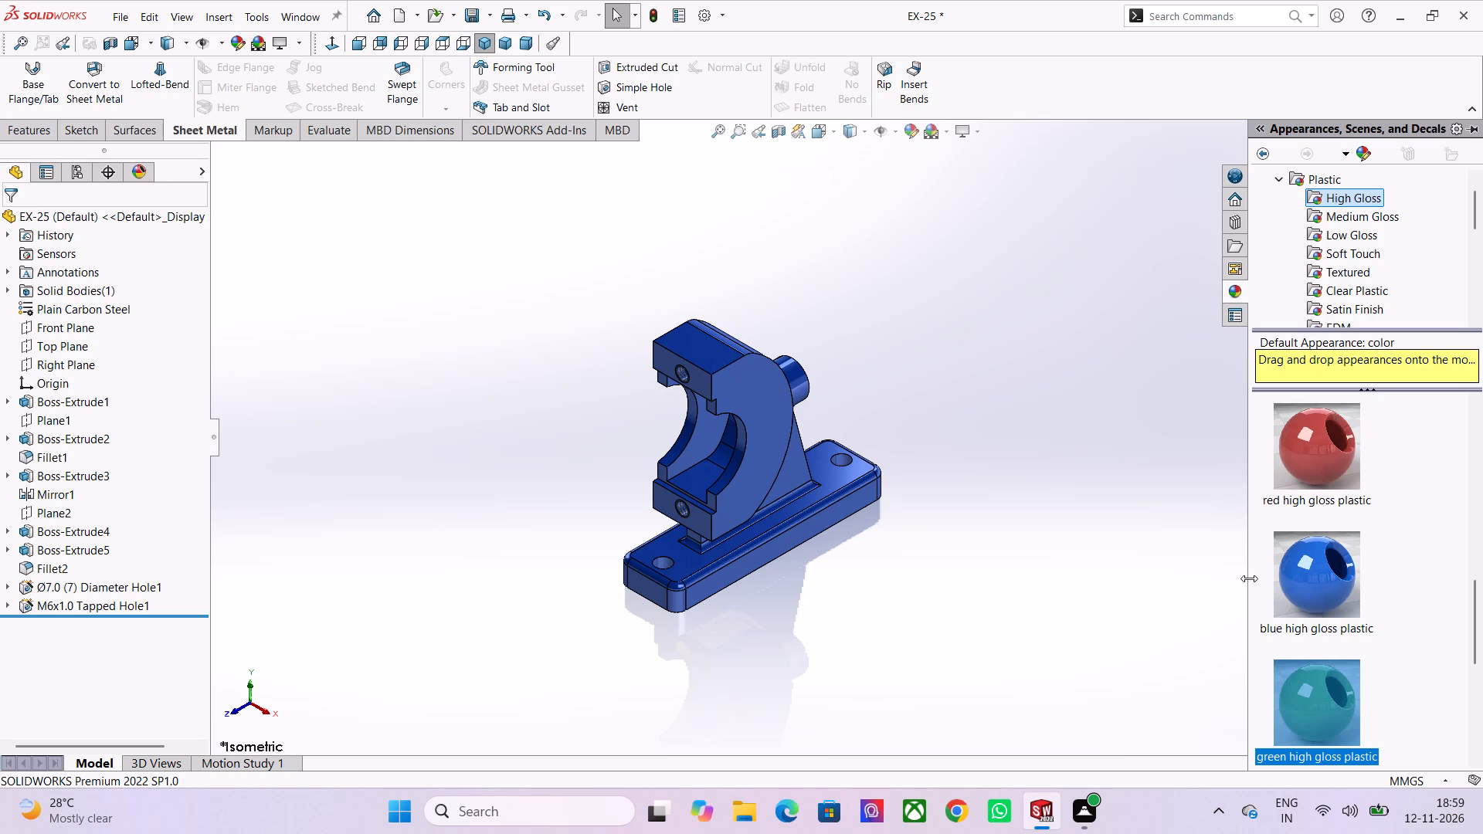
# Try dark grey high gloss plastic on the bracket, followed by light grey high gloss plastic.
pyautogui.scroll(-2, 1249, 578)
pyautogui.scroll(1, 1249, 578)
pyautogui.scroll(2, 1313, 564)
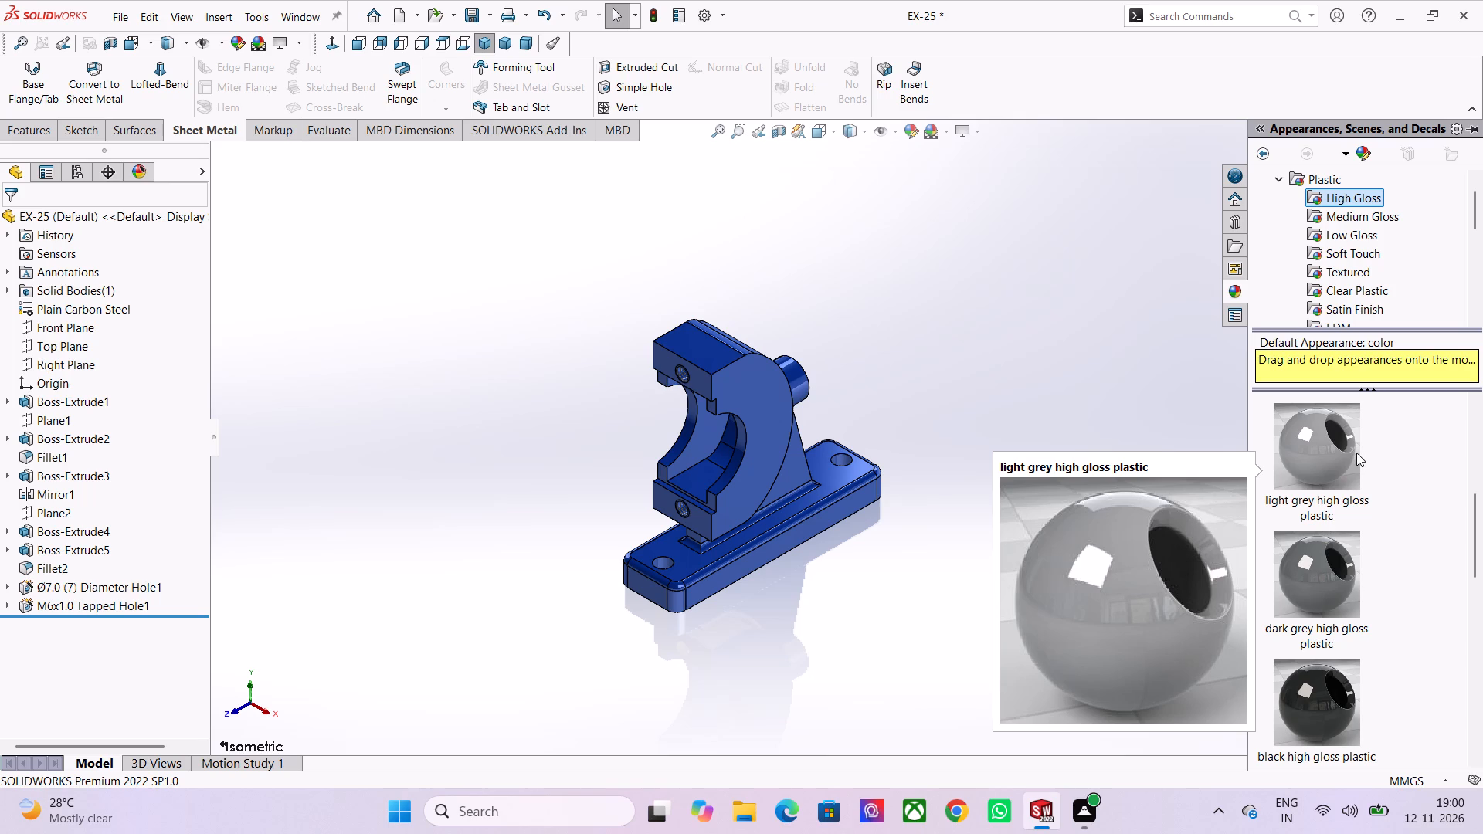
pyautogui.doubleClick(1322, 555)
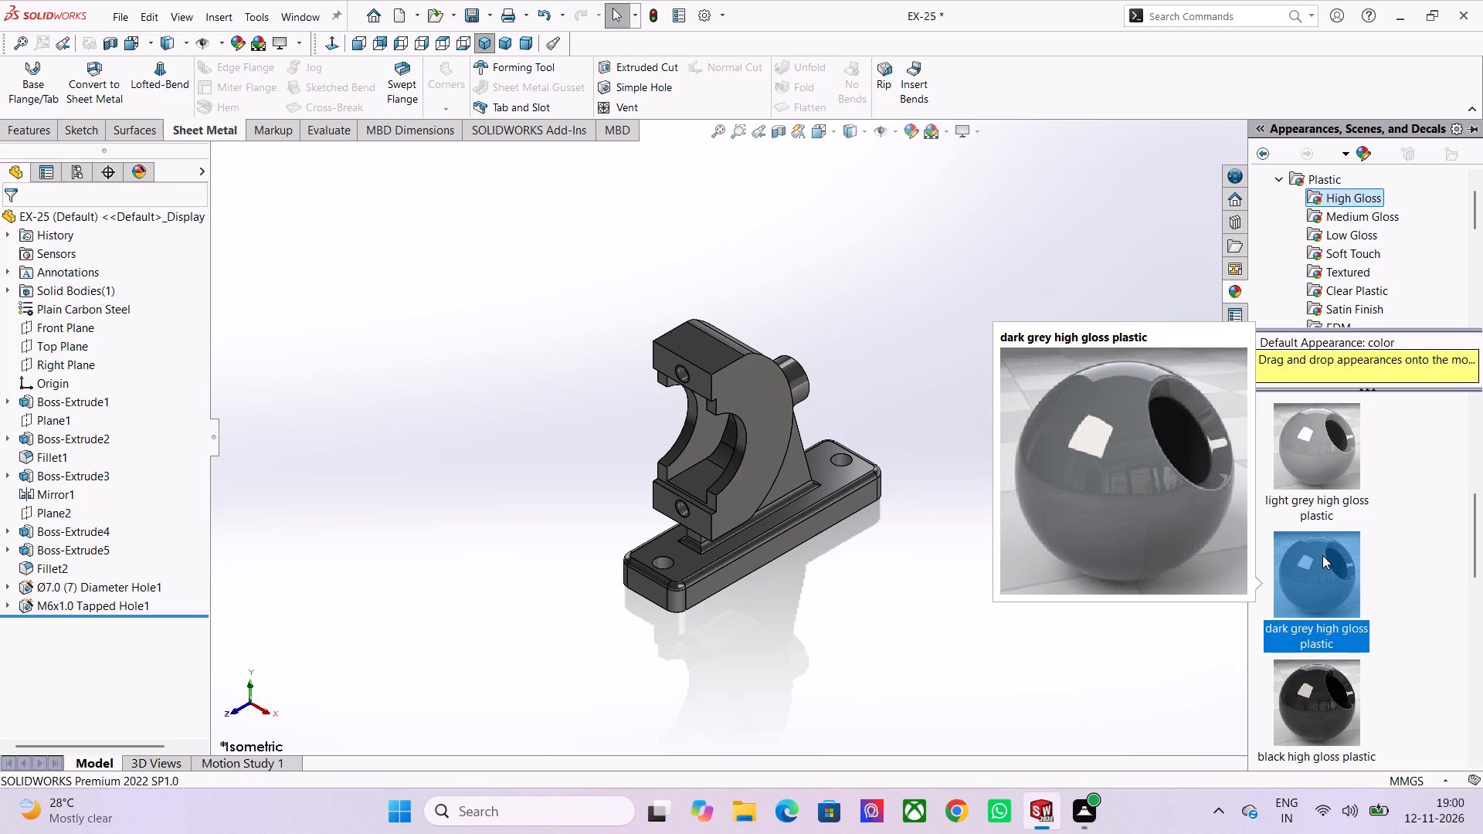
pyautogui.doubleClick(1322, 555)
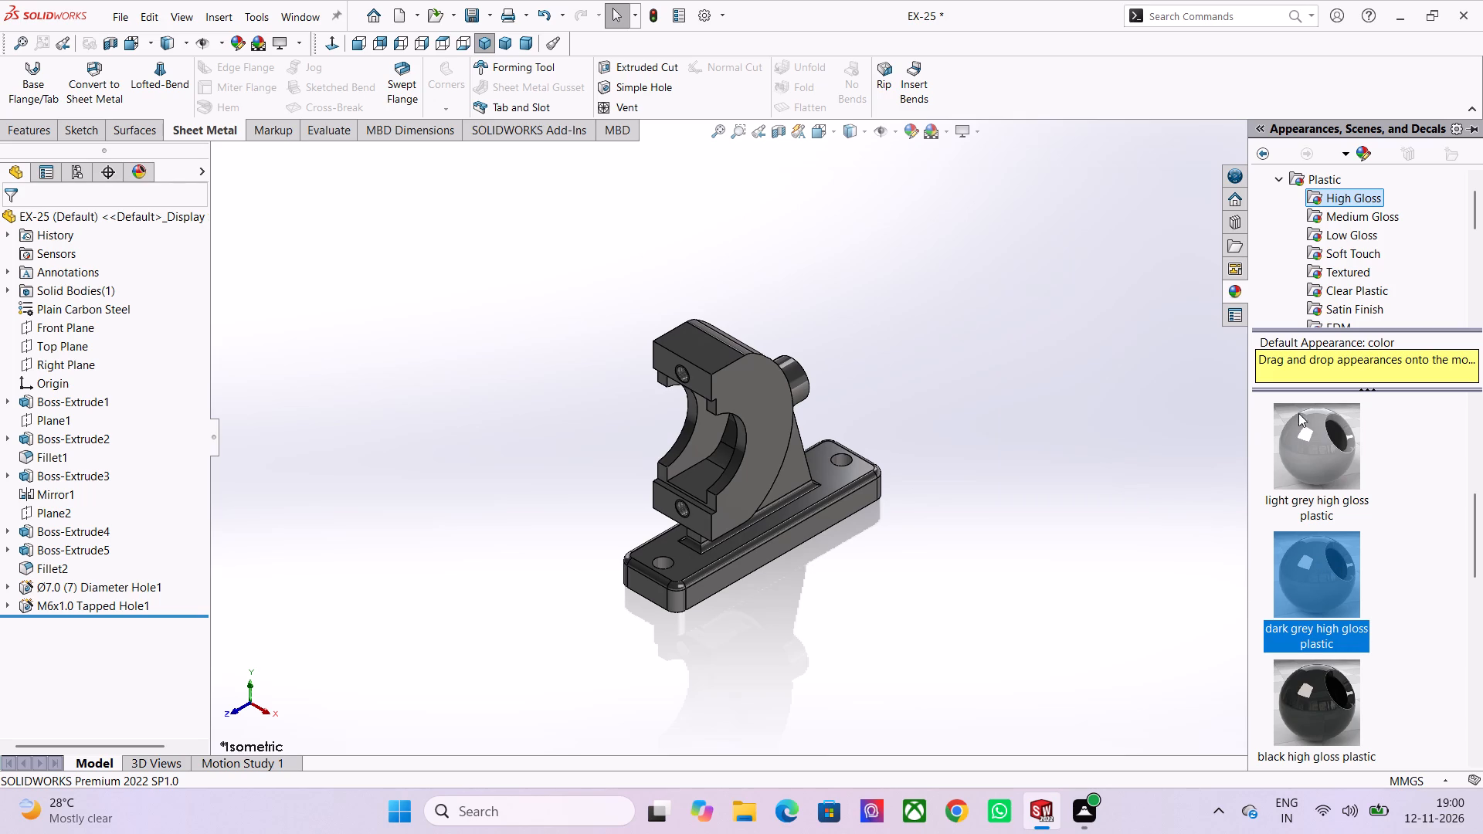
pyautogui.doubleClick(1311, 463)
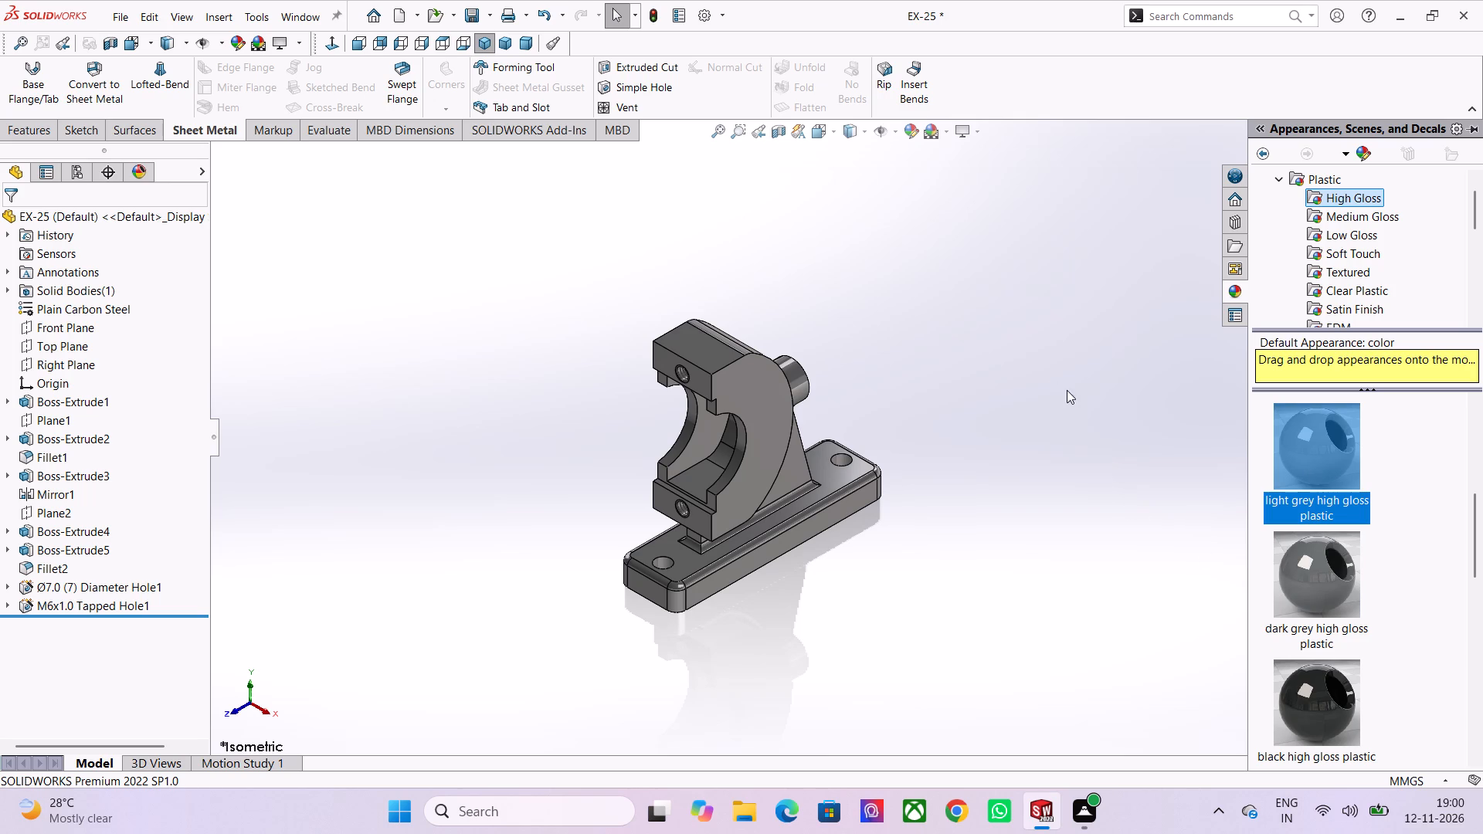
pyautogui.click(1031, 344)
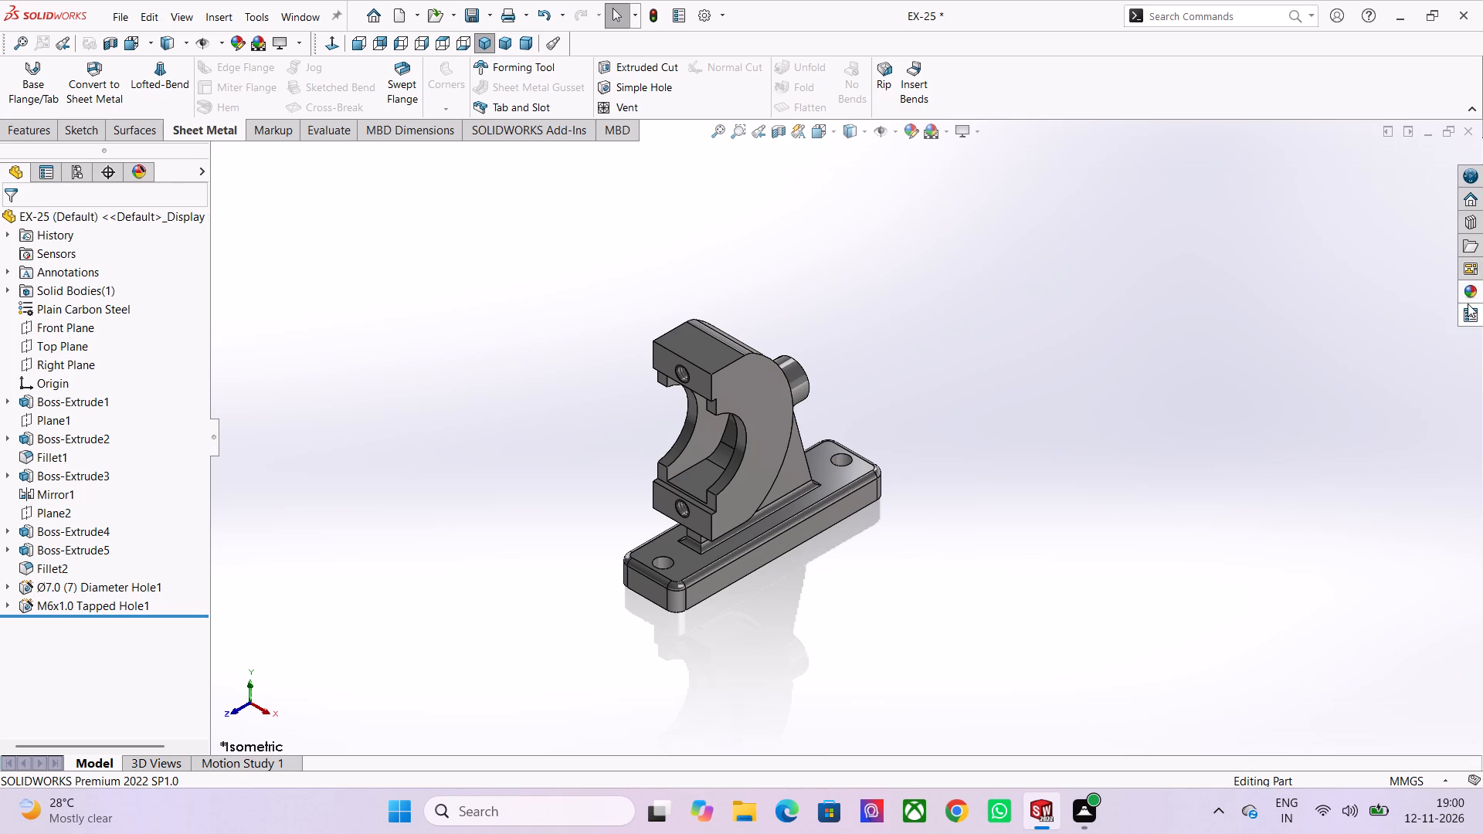
# Apply the polished plastic1 appearance from the High Gloss plastics to the bracket.
pyautogui.click(1469, 289)
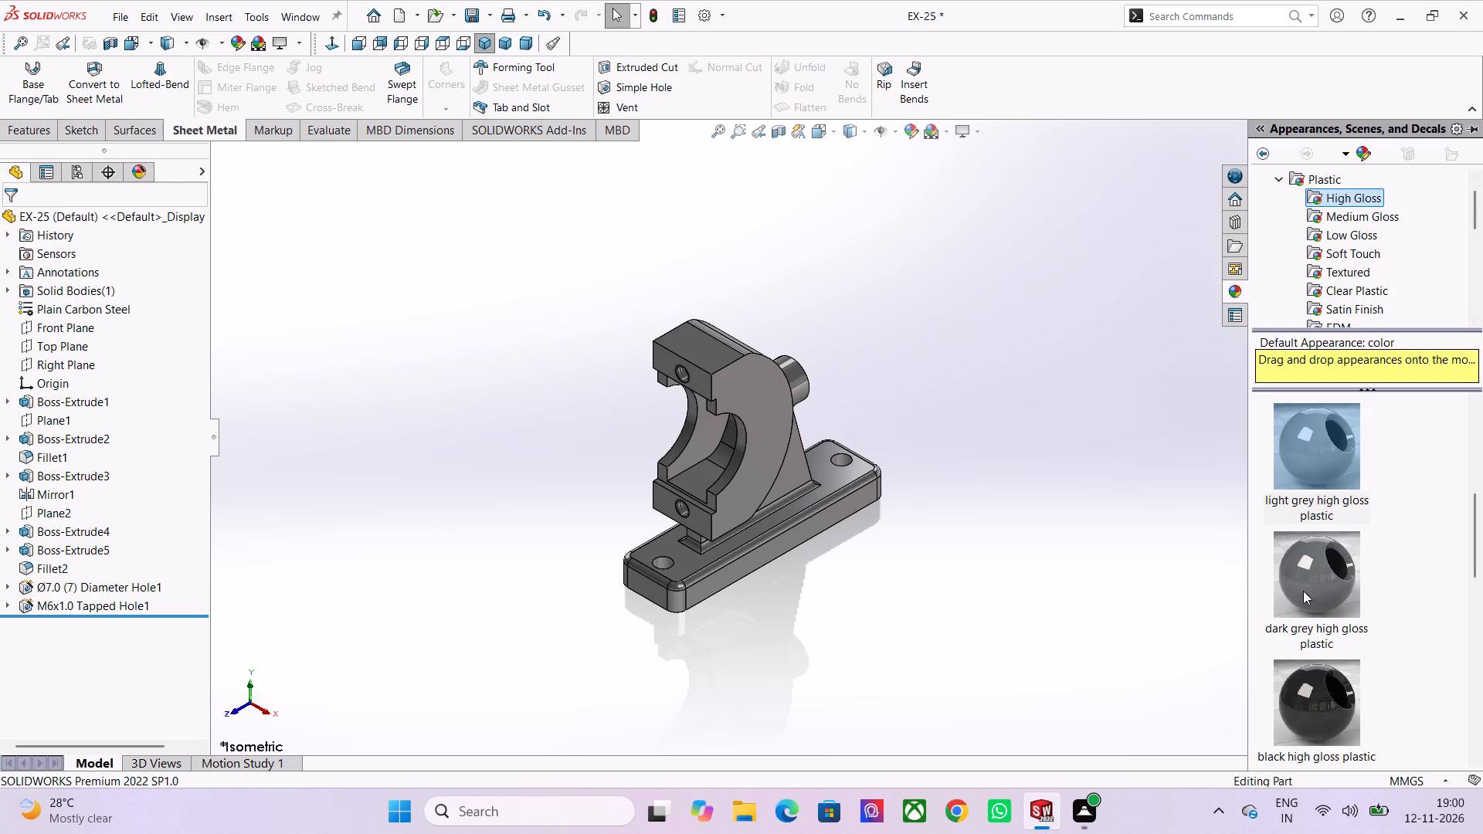
pyautogui.scroll(-5, 1301, 595)
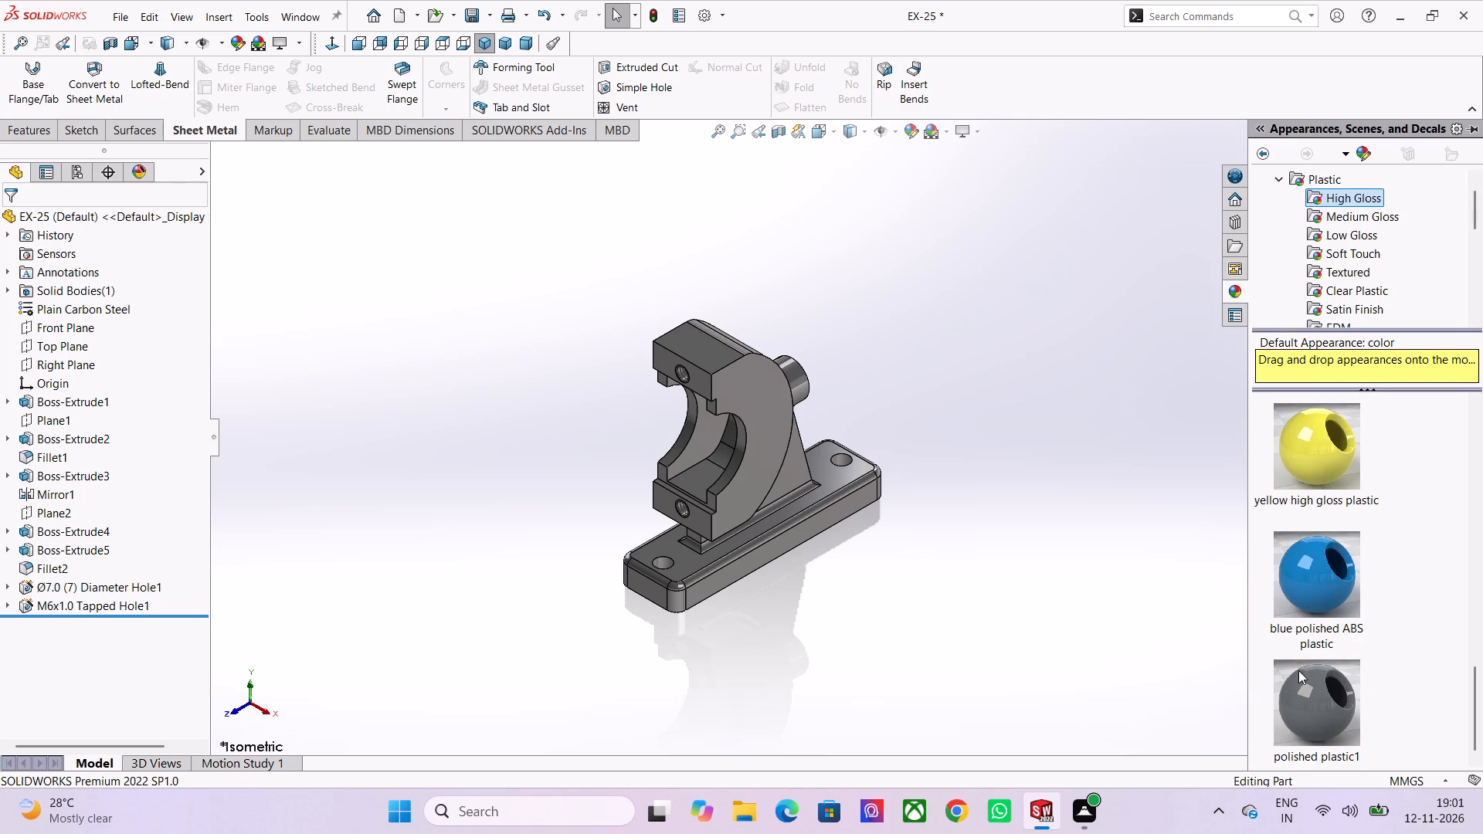
pyautogui.doubleClick(1300, 690)
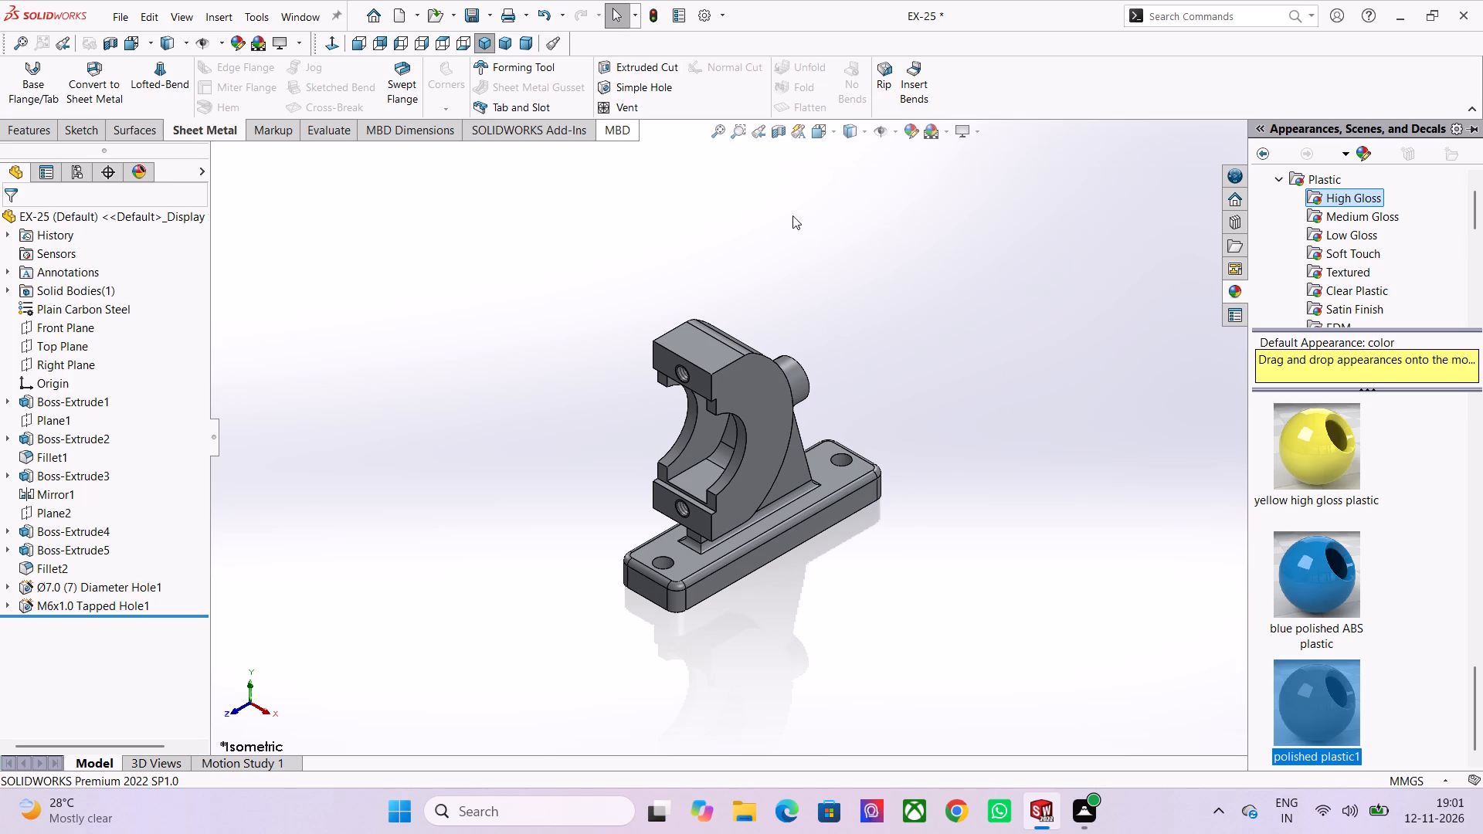
pyautogui.click(799, 258)
# Review the Detailing settings in the part's document properties.
pyautogui.click(708, 5)
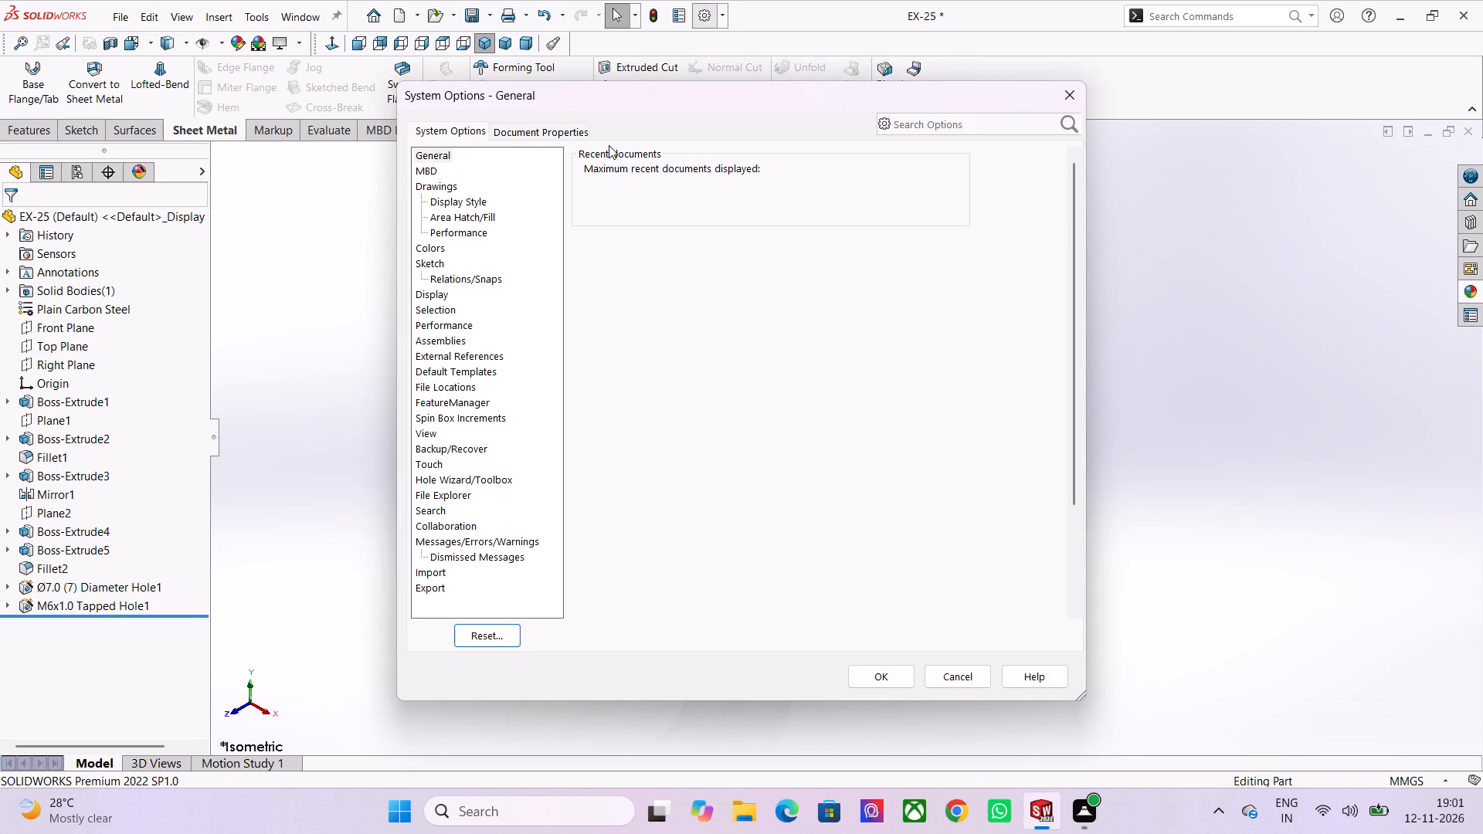
pyautogui.click(511, 130)
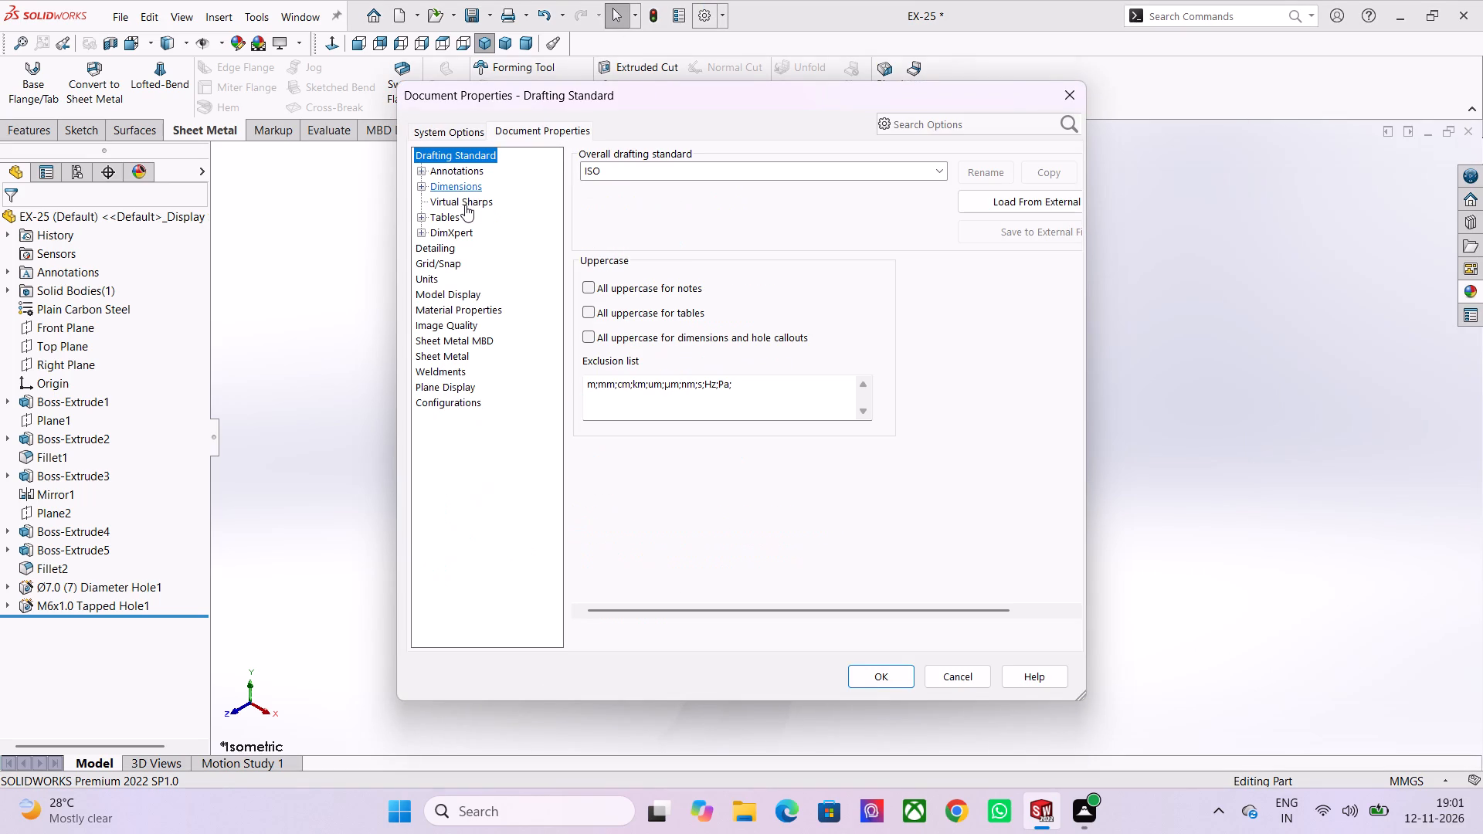
pyautogui.click(447, 241)
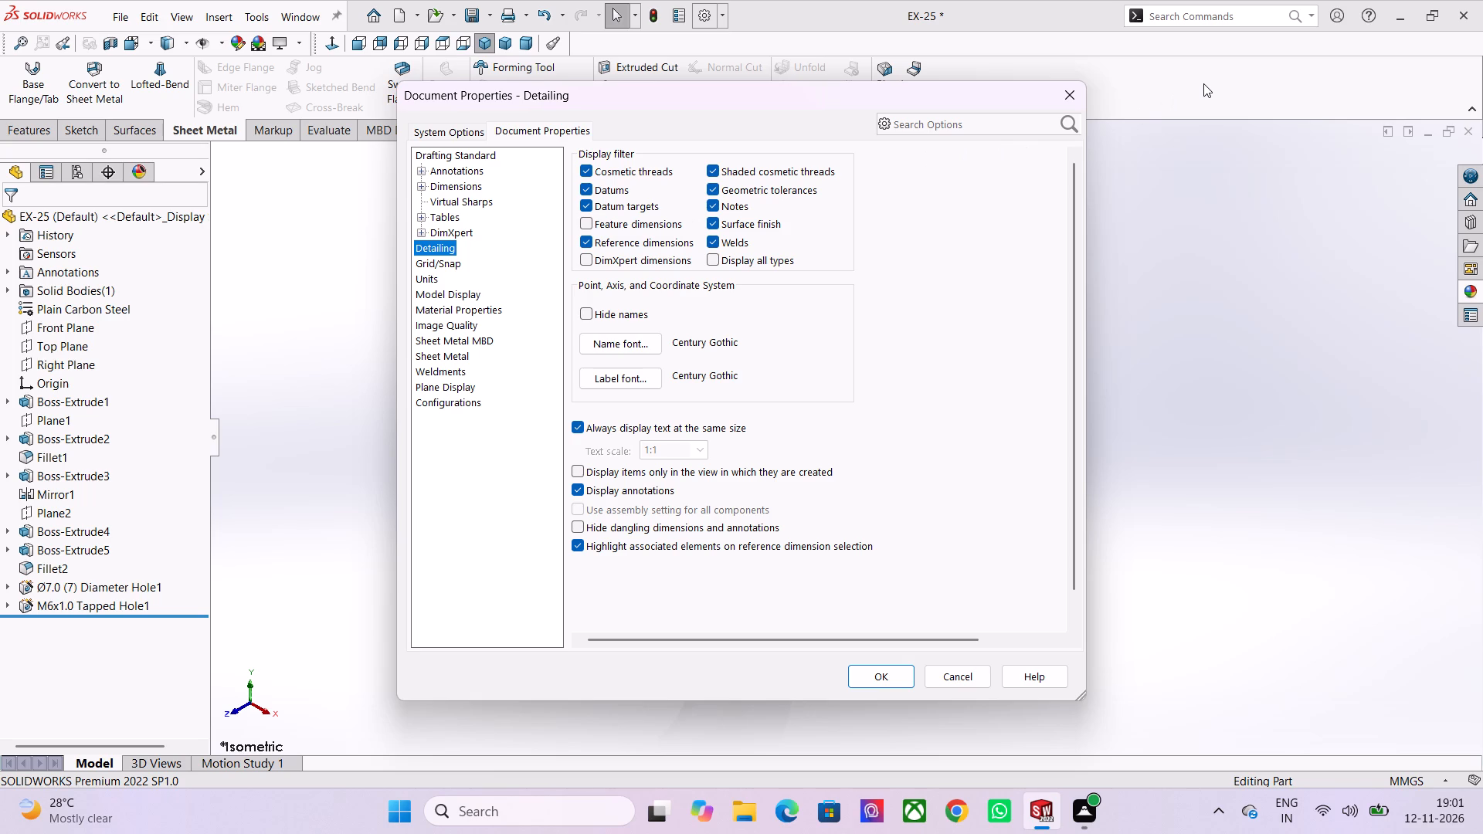
pyautogui.click(1228, 79)
pyautogui.click(866, 675)
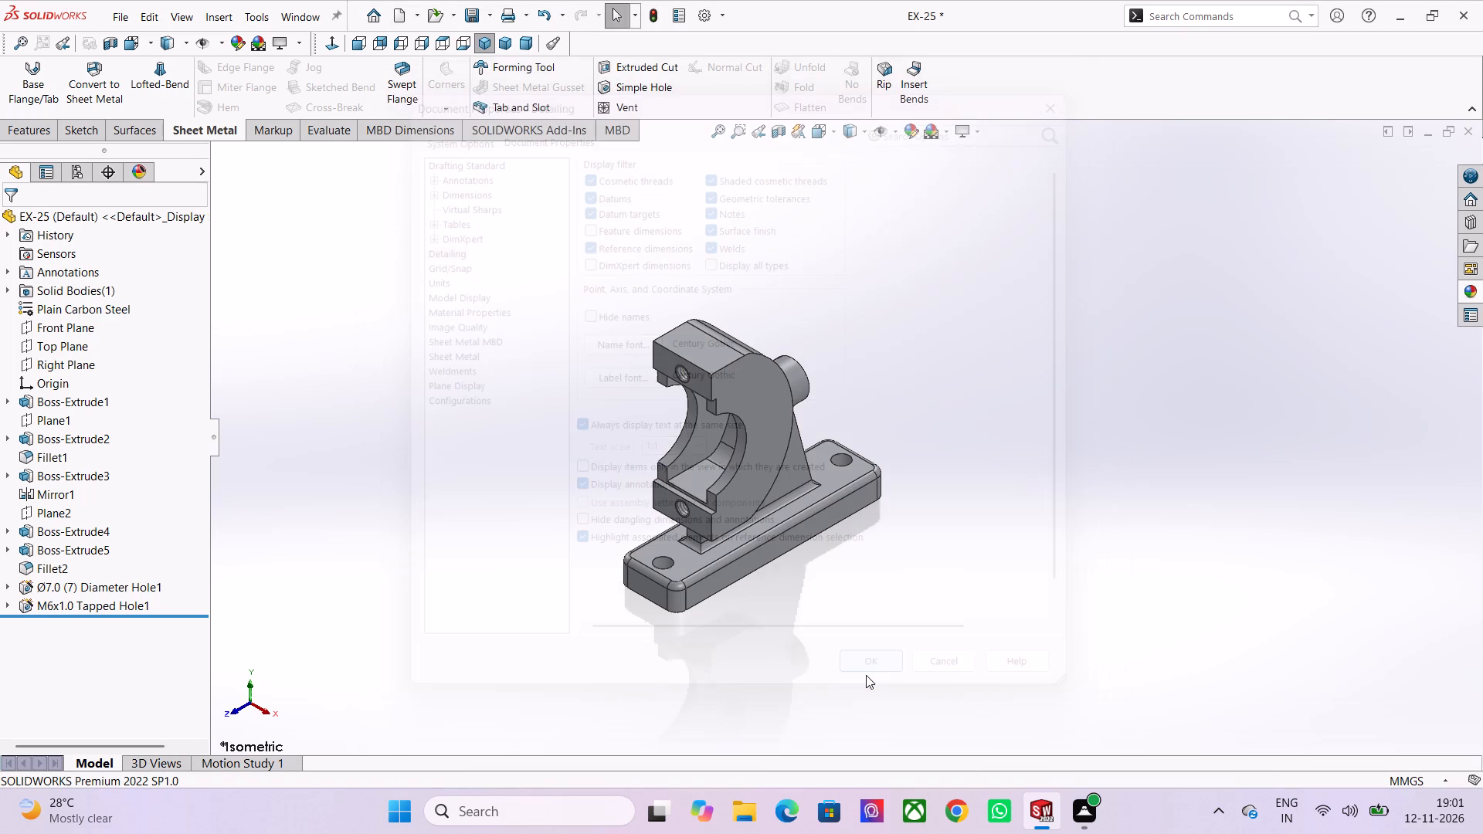
# Examine the bracket's clamp opening, tapped holes and filleted base up close and from farther away.
pyautogui.scroll(-1, 1011, 38)
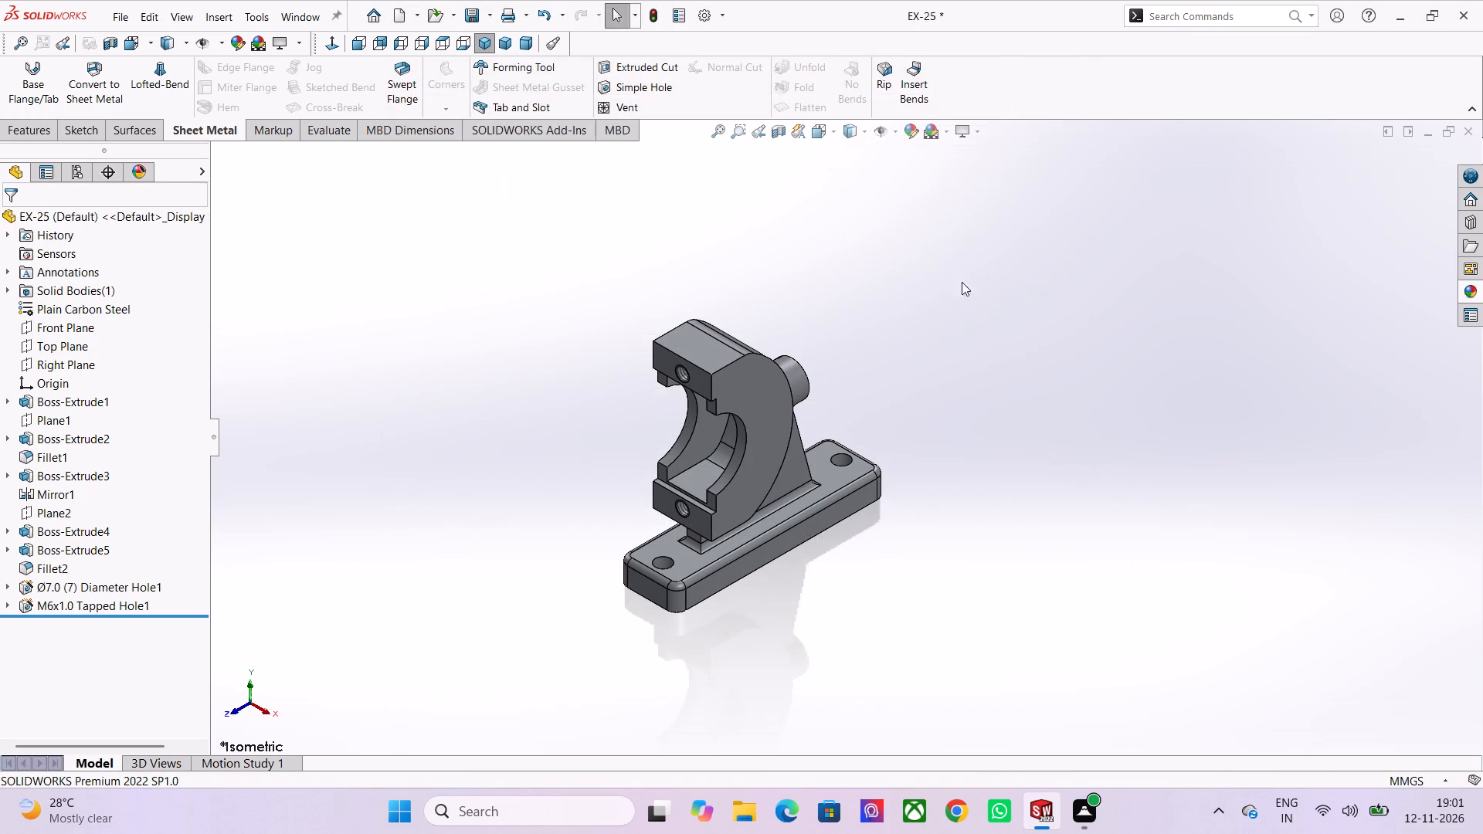
pyautogui.scroll(-1, 731, 438)
pyautogui.scroll(4, 701, 450)
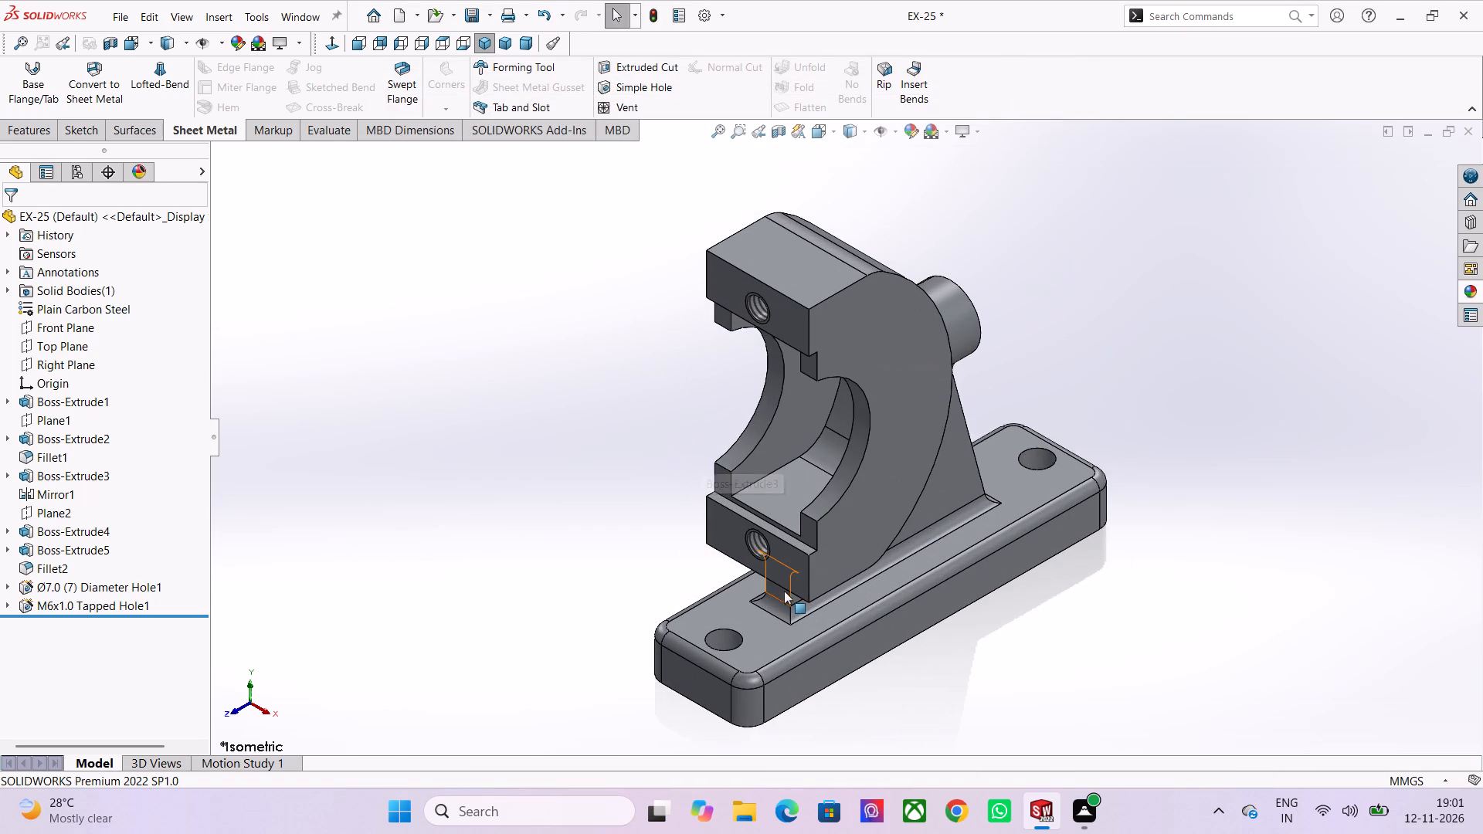
pyautogui.scroll(-1, 784, 591)
pyautogui.scroll(2, 784, 591)
pyautogui.scroll(-1, 875, 316)
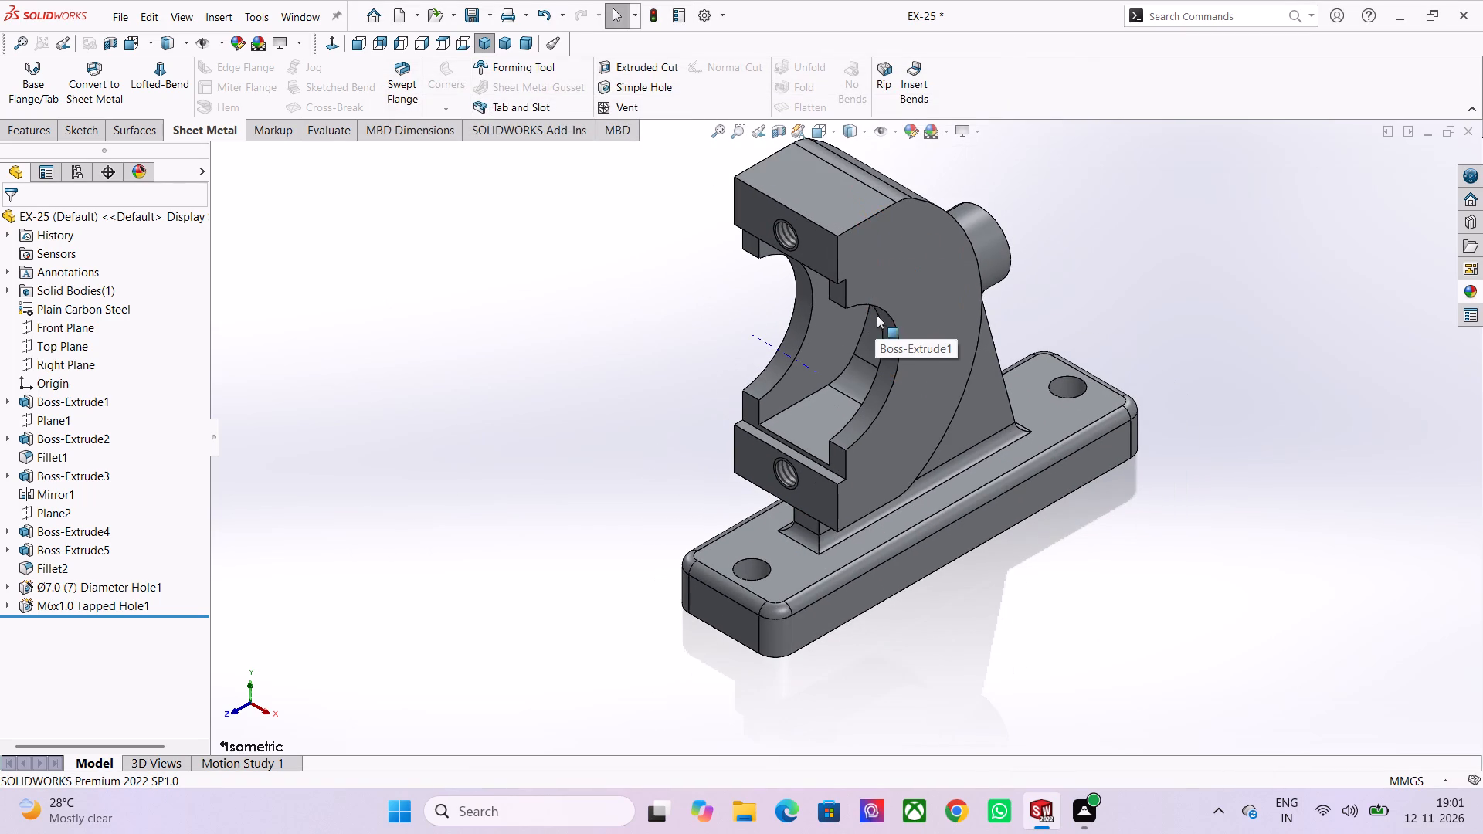
pyautogui.scroll(-2, 896, 276)
pyautogui.scroll(1, 897, 242)
pyautogui.scroll(1, 861, 294)
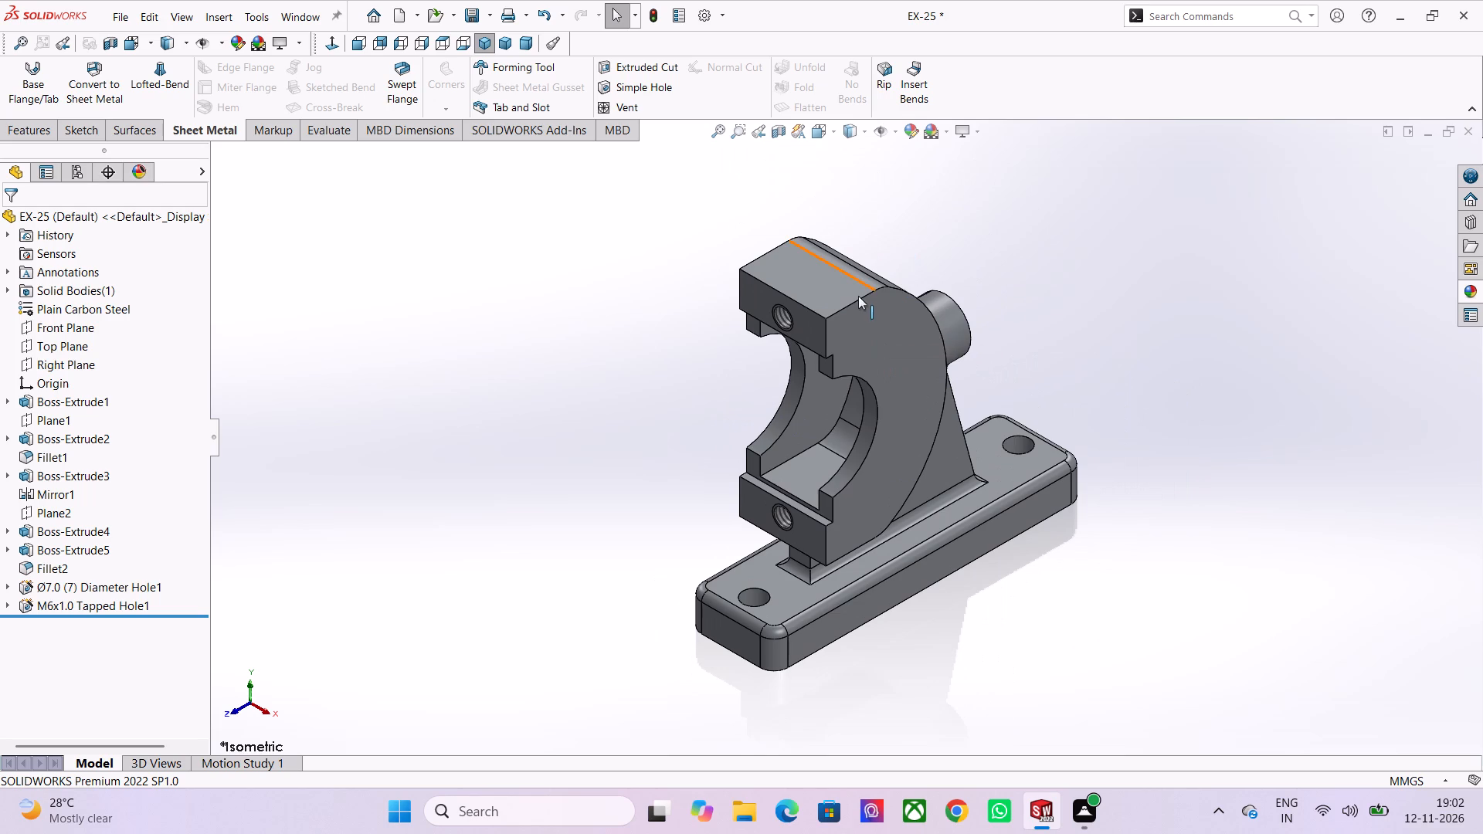
pyautogui.scroll(-1, 834, 428)
pyautogui.scroll(1, 833, 469)
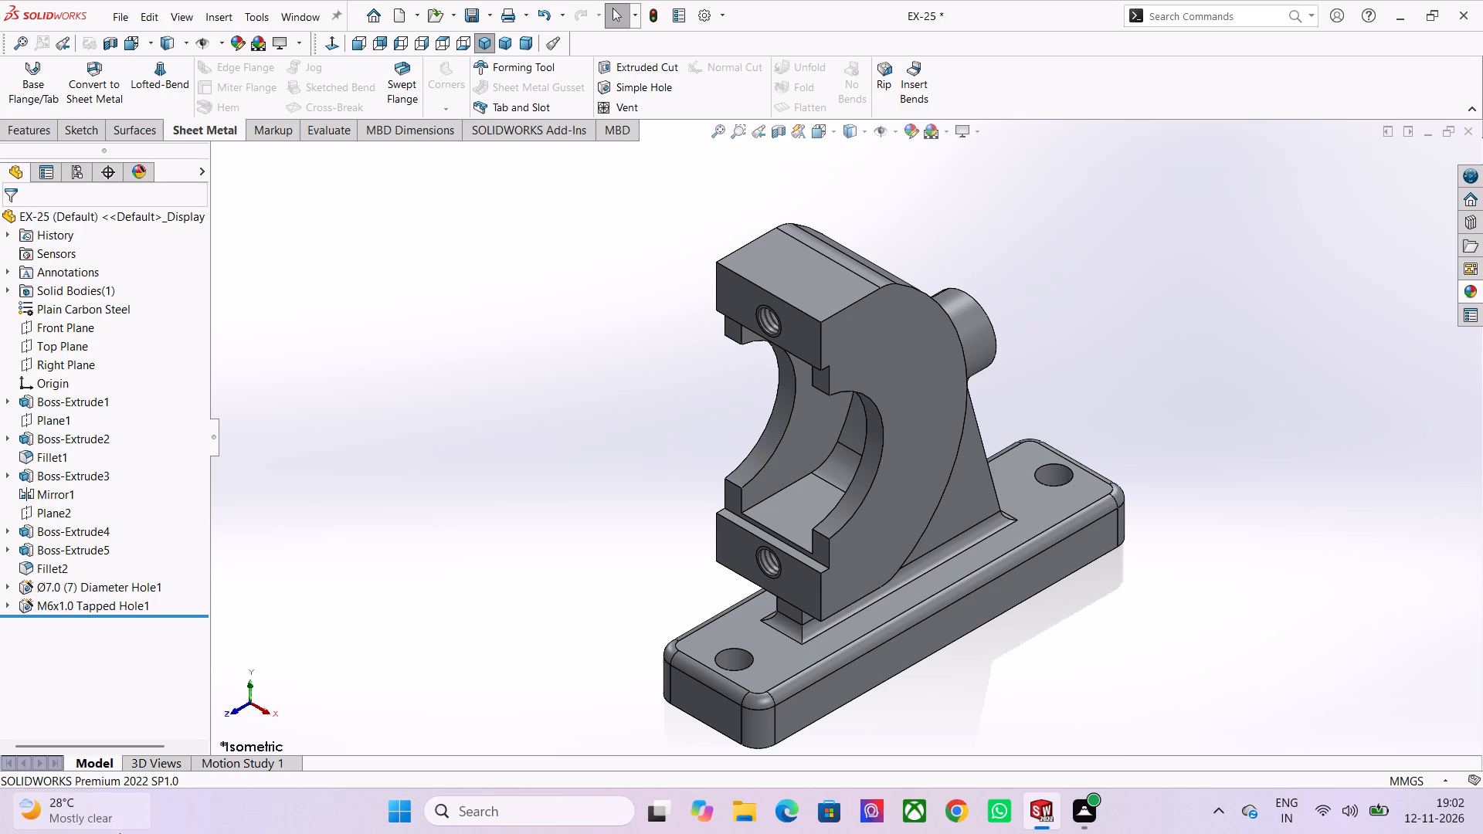
pyautogui.scroll(2, 869, 452)
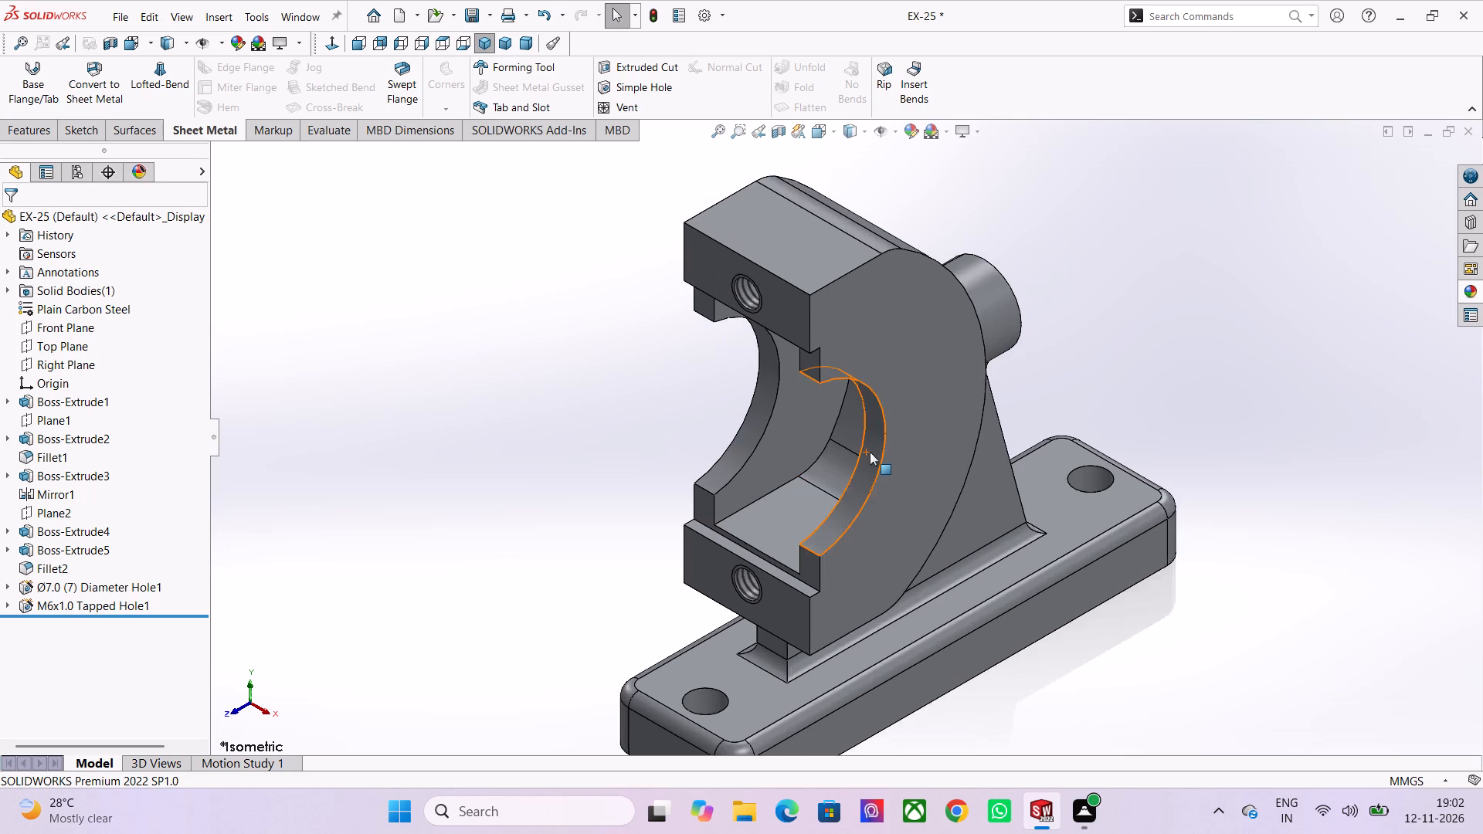
pyautogui.scroll(-3, 870, 452)
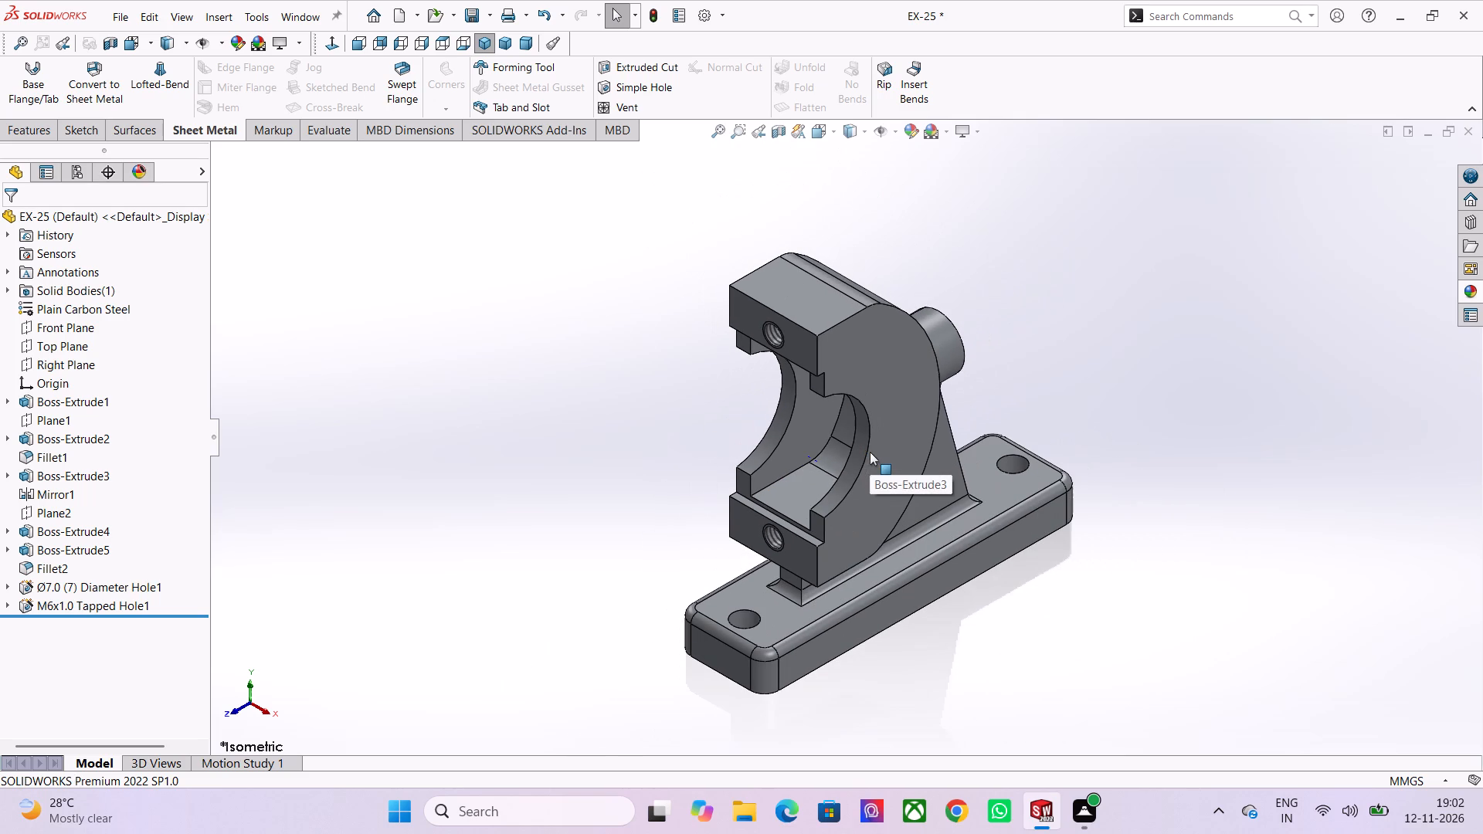
pyautogui.scroll(-1, 870, 545)
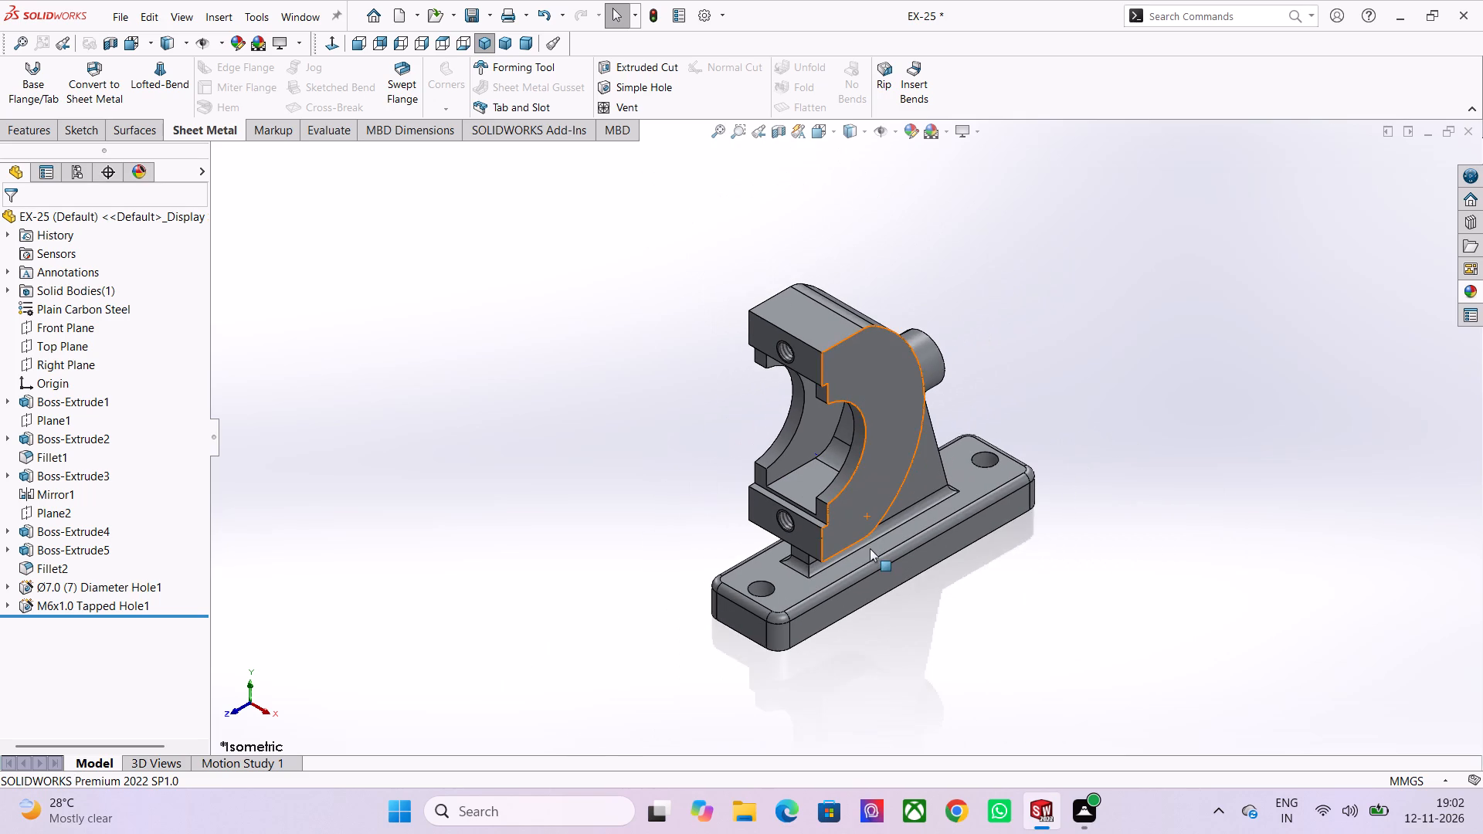
pyautogui.scroll(2, 975, 452)
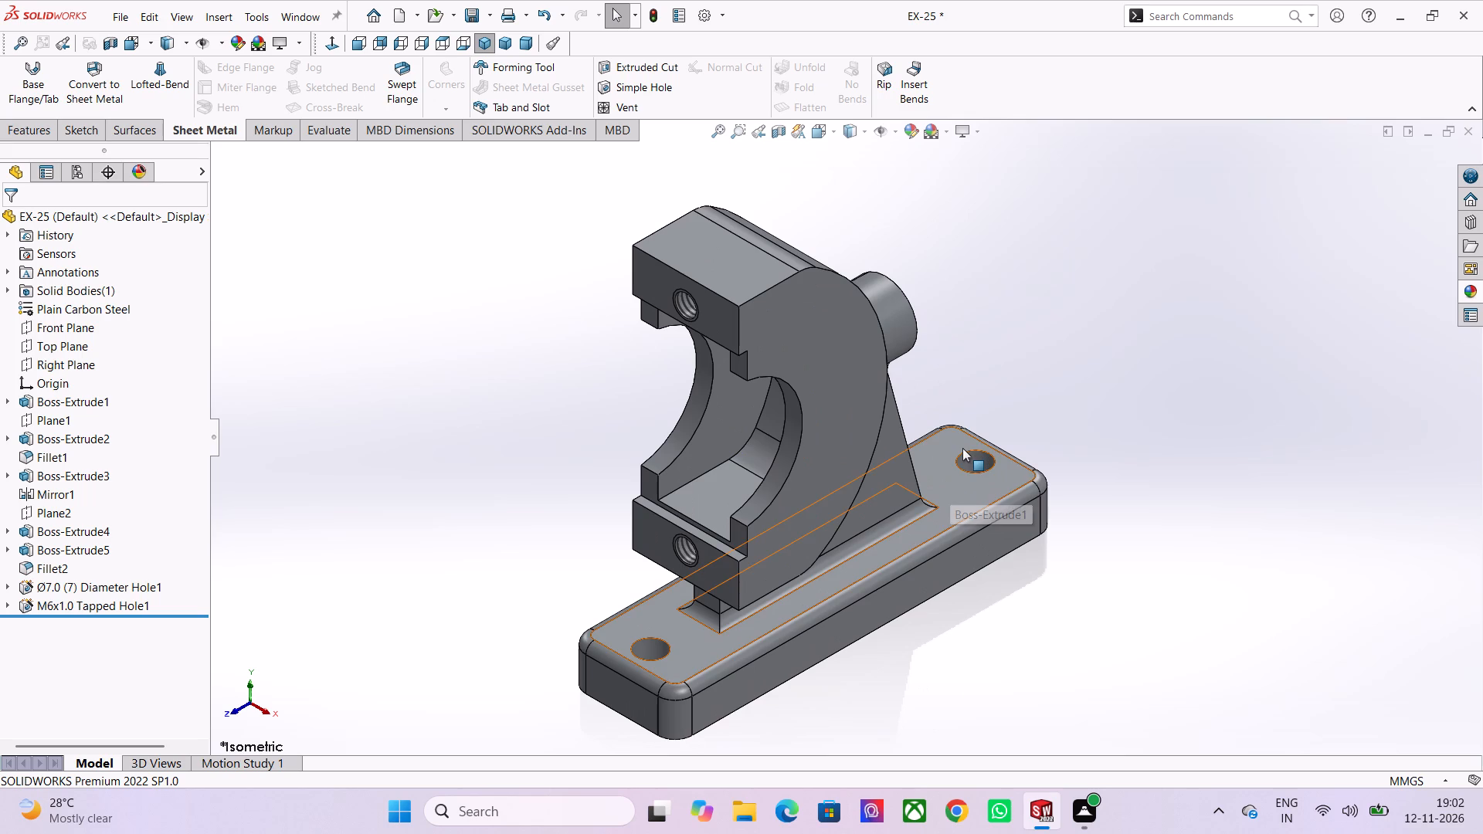
pyautogui.scroll(3, 838, 486)
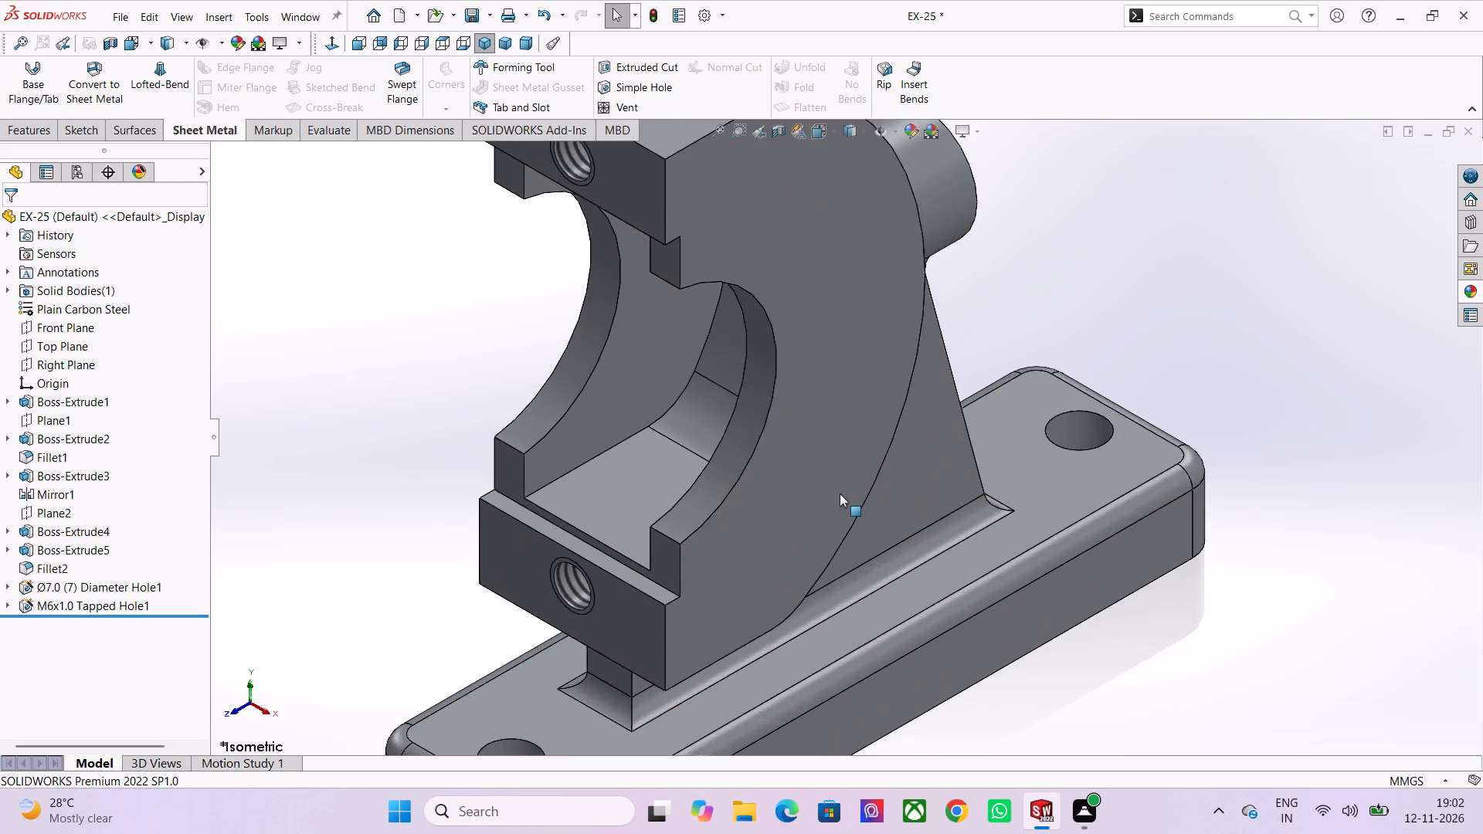
pyautogui.scroll(-4, 840, 493)
pyautogui.scroll(1, 843, 518)
pyautogui.scroll(2, 769, 354)
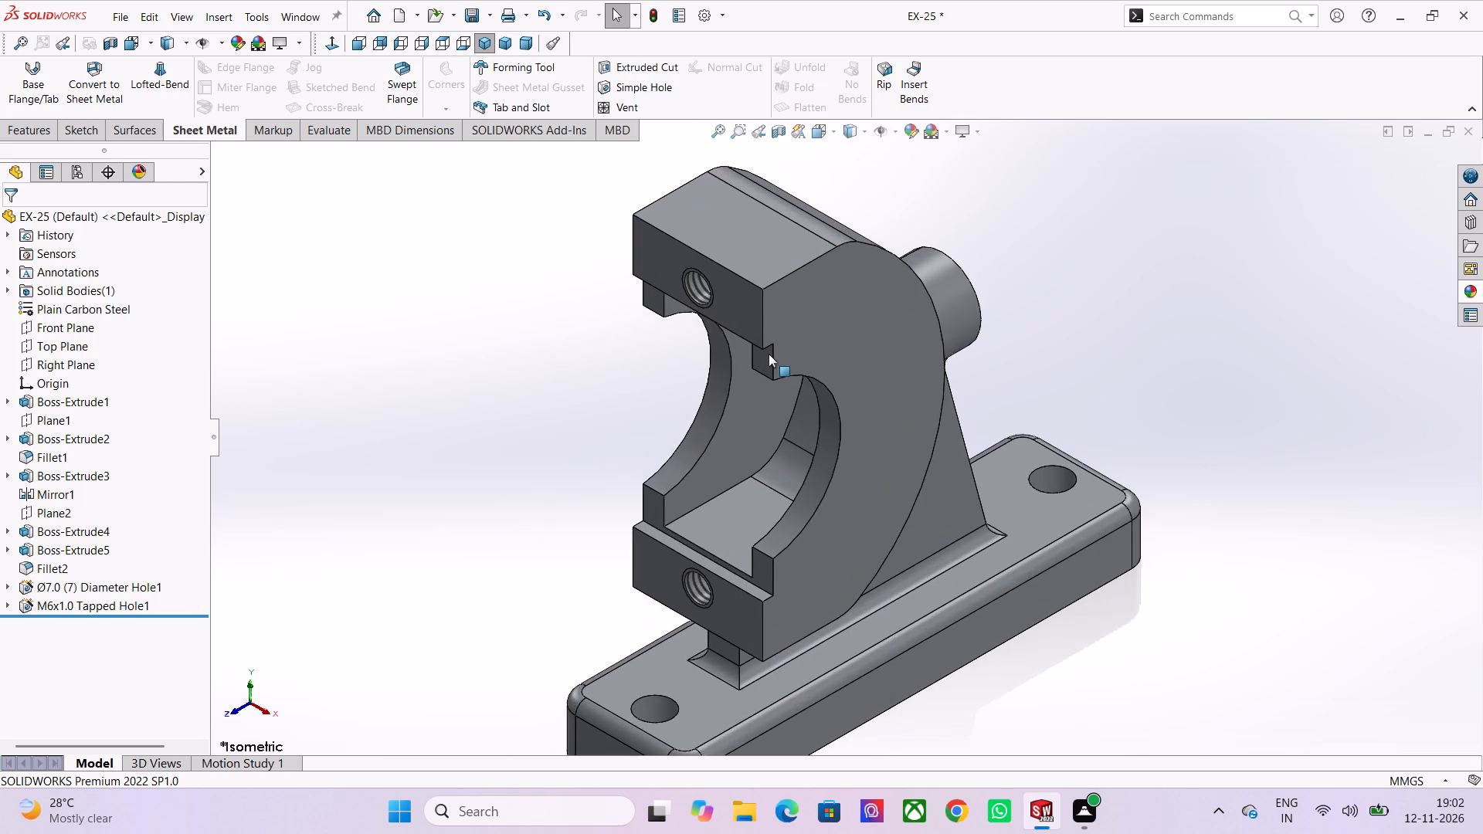
pyautogui.scroll(-1, 769, 354)
pyautogui.scroll(-2, 796, 466)
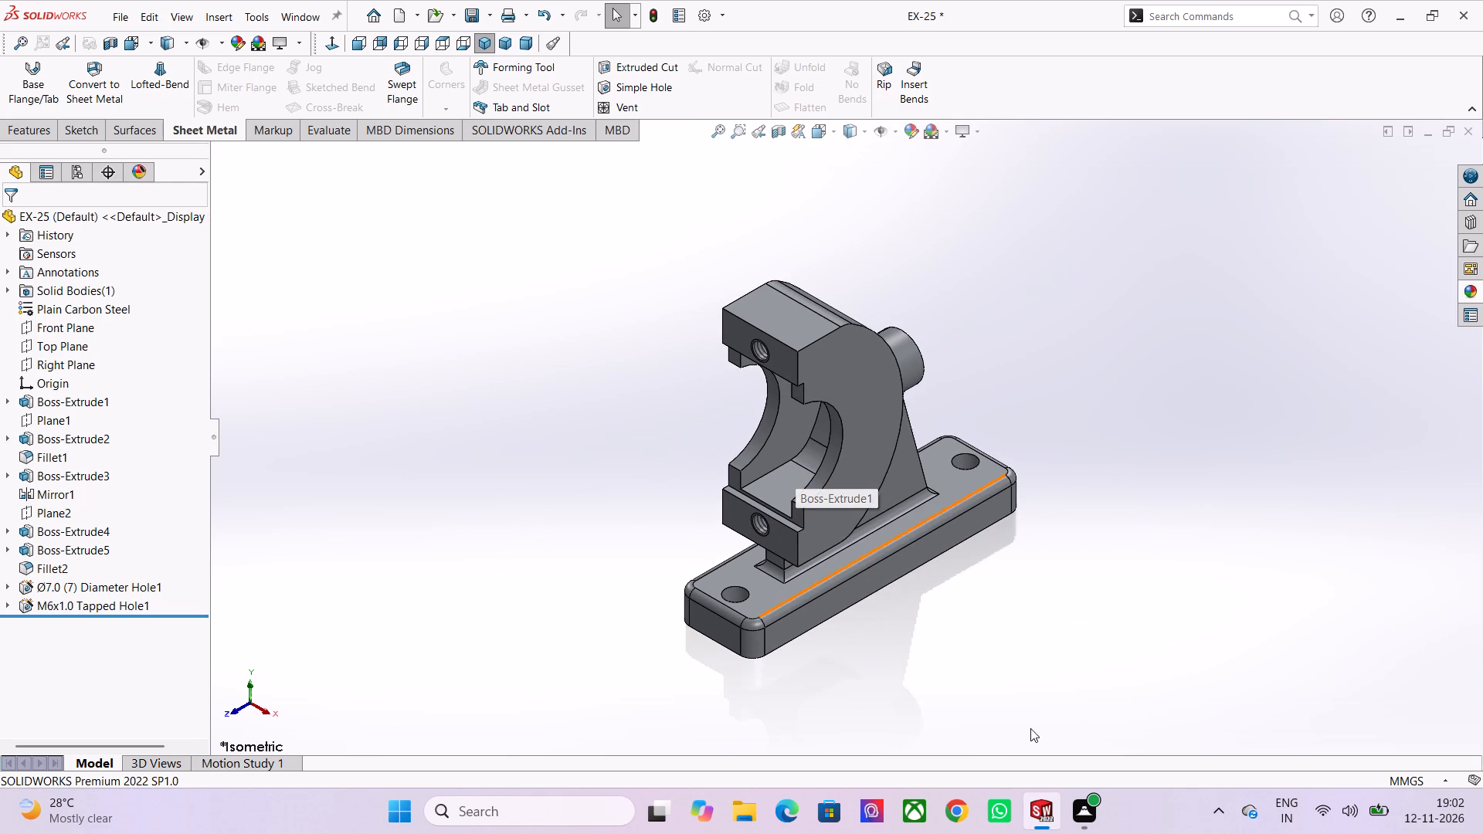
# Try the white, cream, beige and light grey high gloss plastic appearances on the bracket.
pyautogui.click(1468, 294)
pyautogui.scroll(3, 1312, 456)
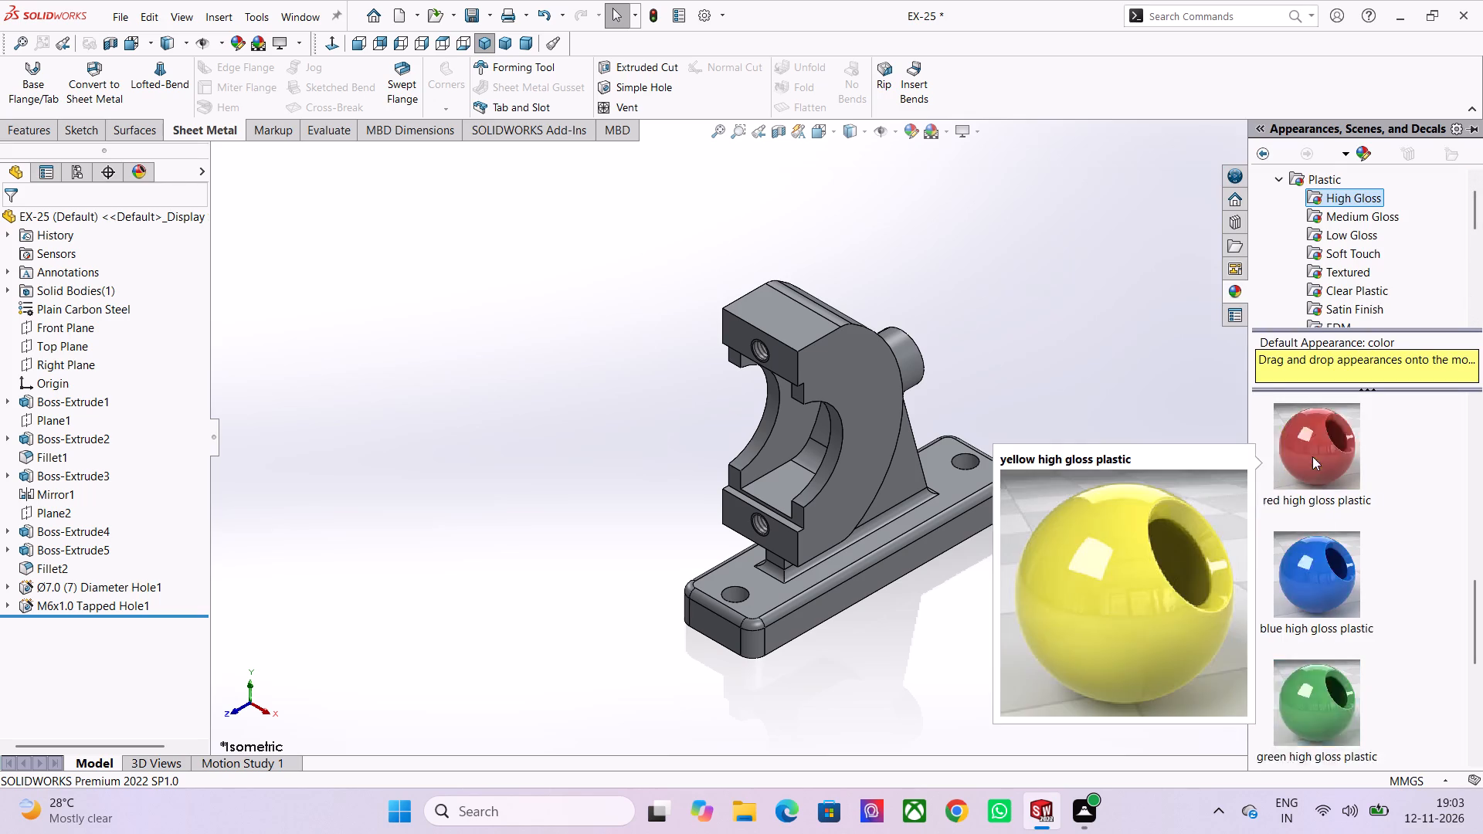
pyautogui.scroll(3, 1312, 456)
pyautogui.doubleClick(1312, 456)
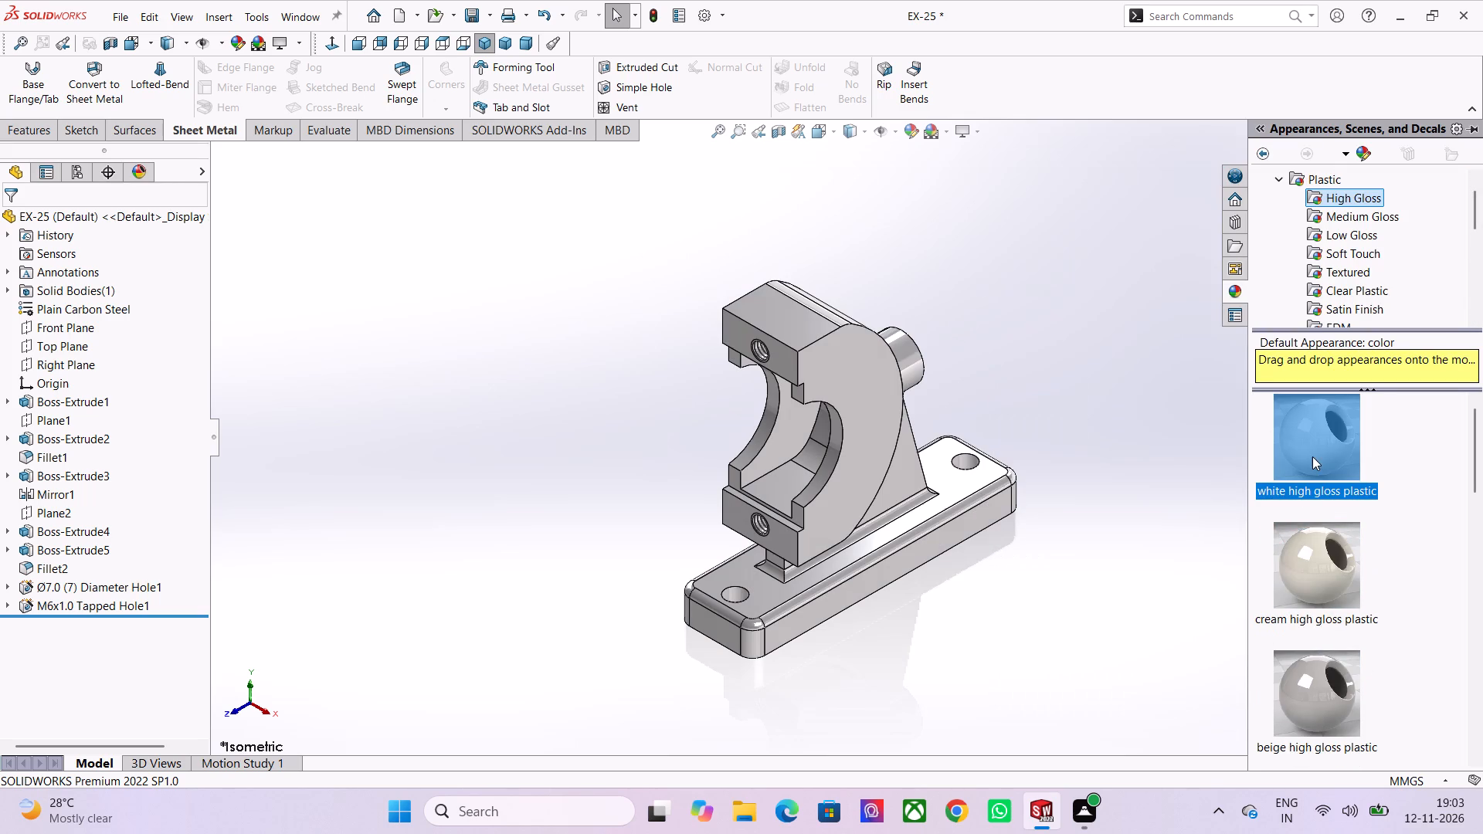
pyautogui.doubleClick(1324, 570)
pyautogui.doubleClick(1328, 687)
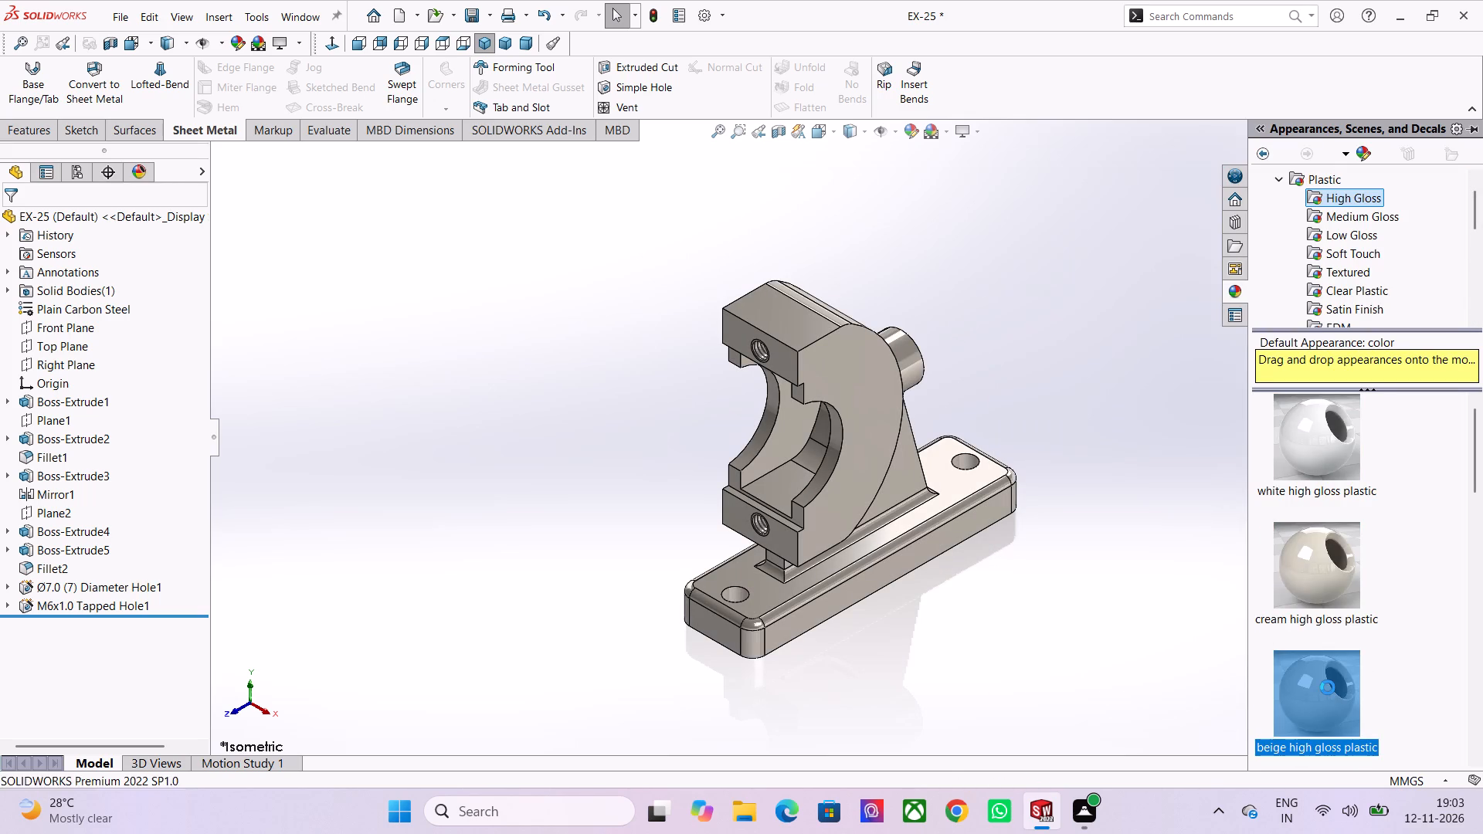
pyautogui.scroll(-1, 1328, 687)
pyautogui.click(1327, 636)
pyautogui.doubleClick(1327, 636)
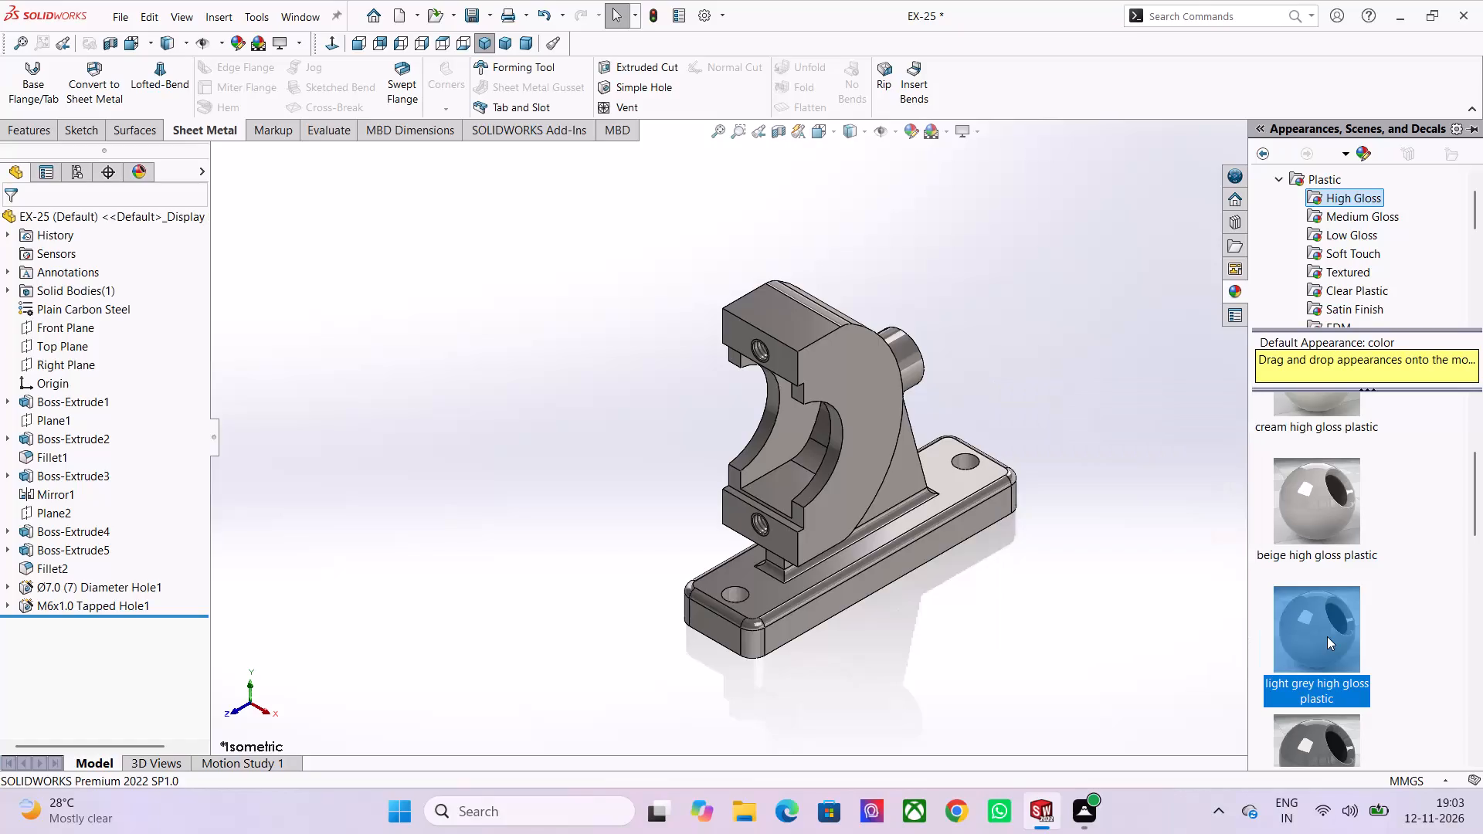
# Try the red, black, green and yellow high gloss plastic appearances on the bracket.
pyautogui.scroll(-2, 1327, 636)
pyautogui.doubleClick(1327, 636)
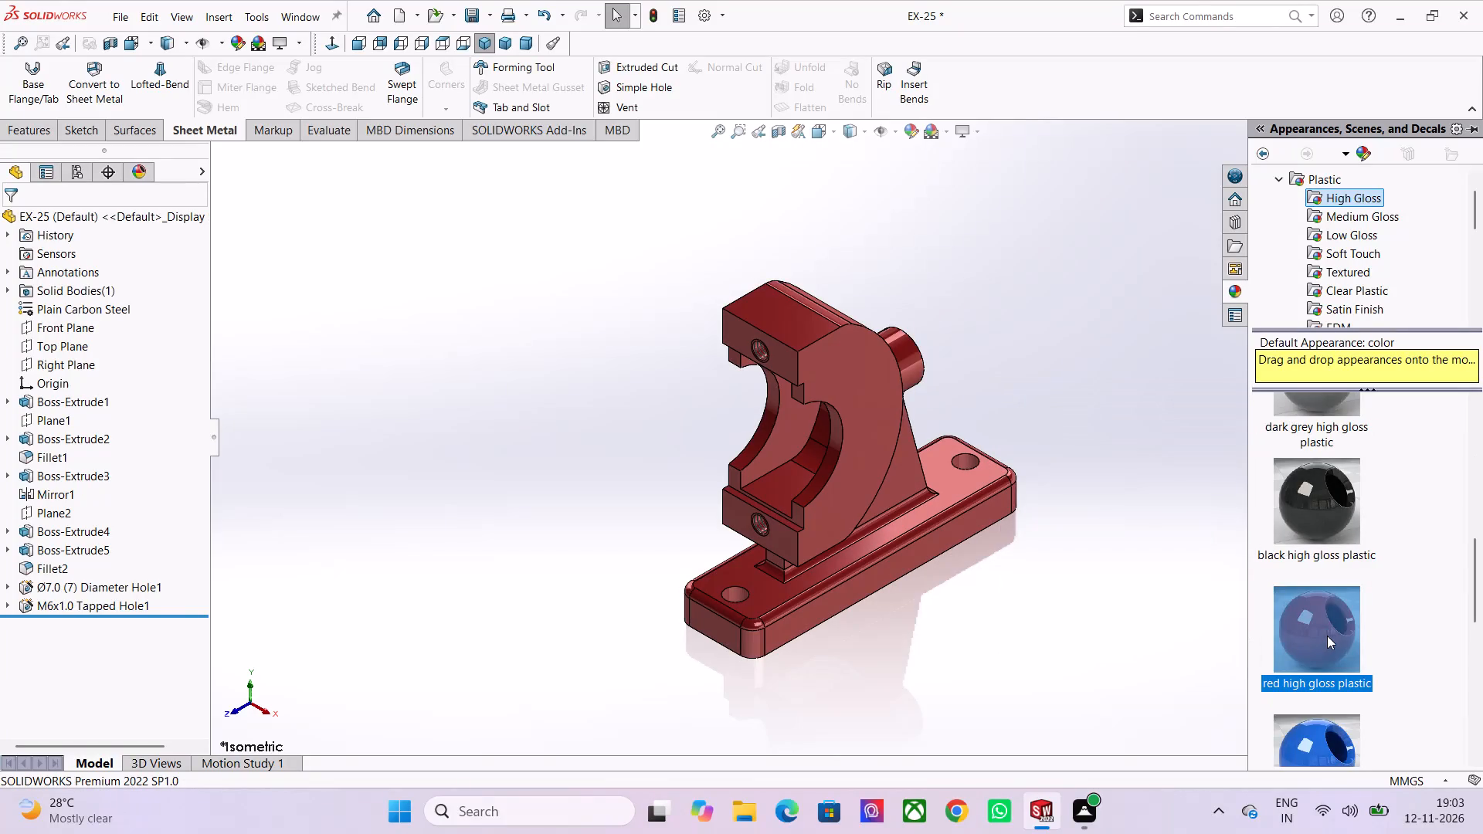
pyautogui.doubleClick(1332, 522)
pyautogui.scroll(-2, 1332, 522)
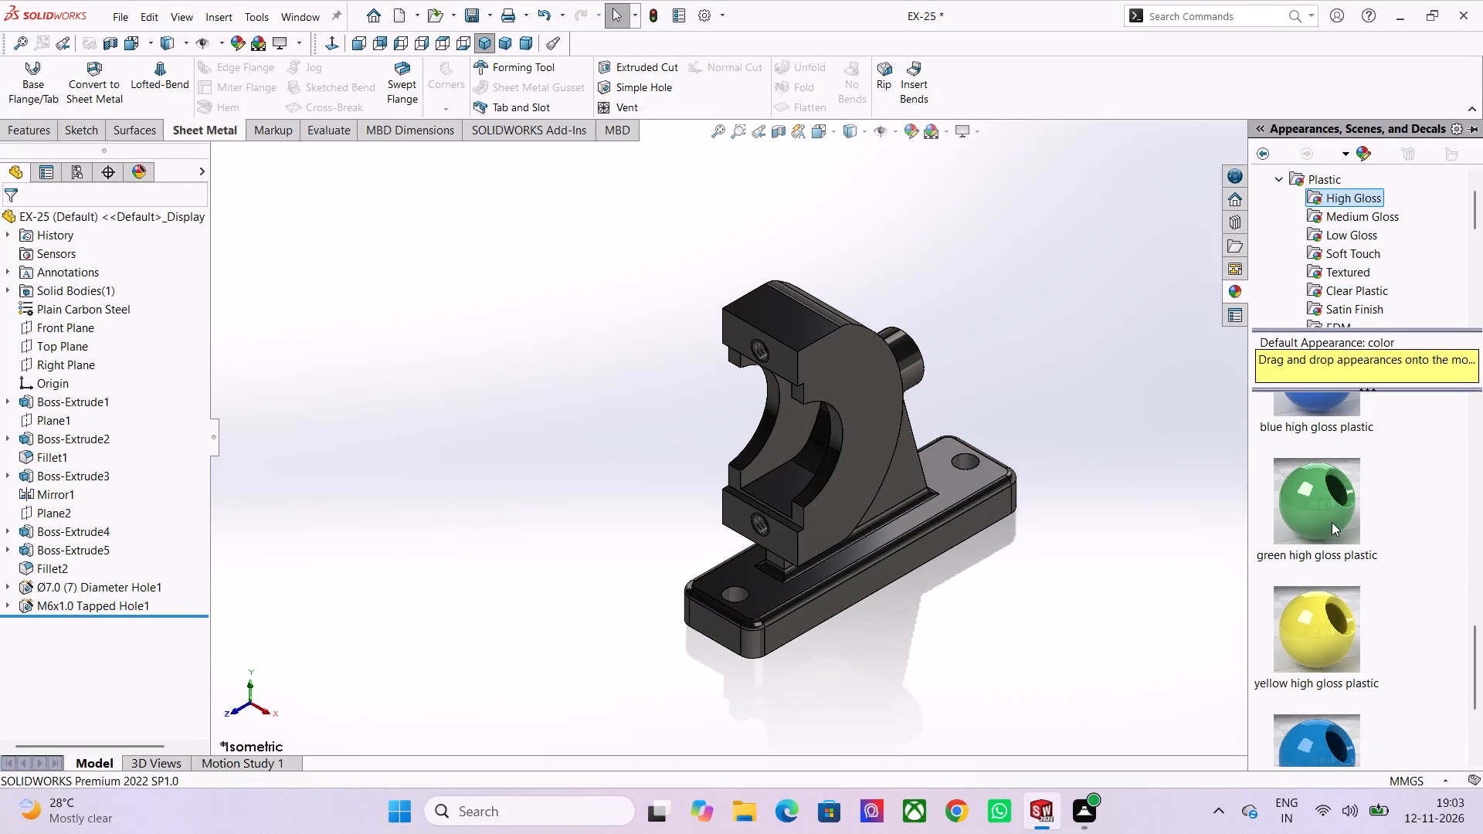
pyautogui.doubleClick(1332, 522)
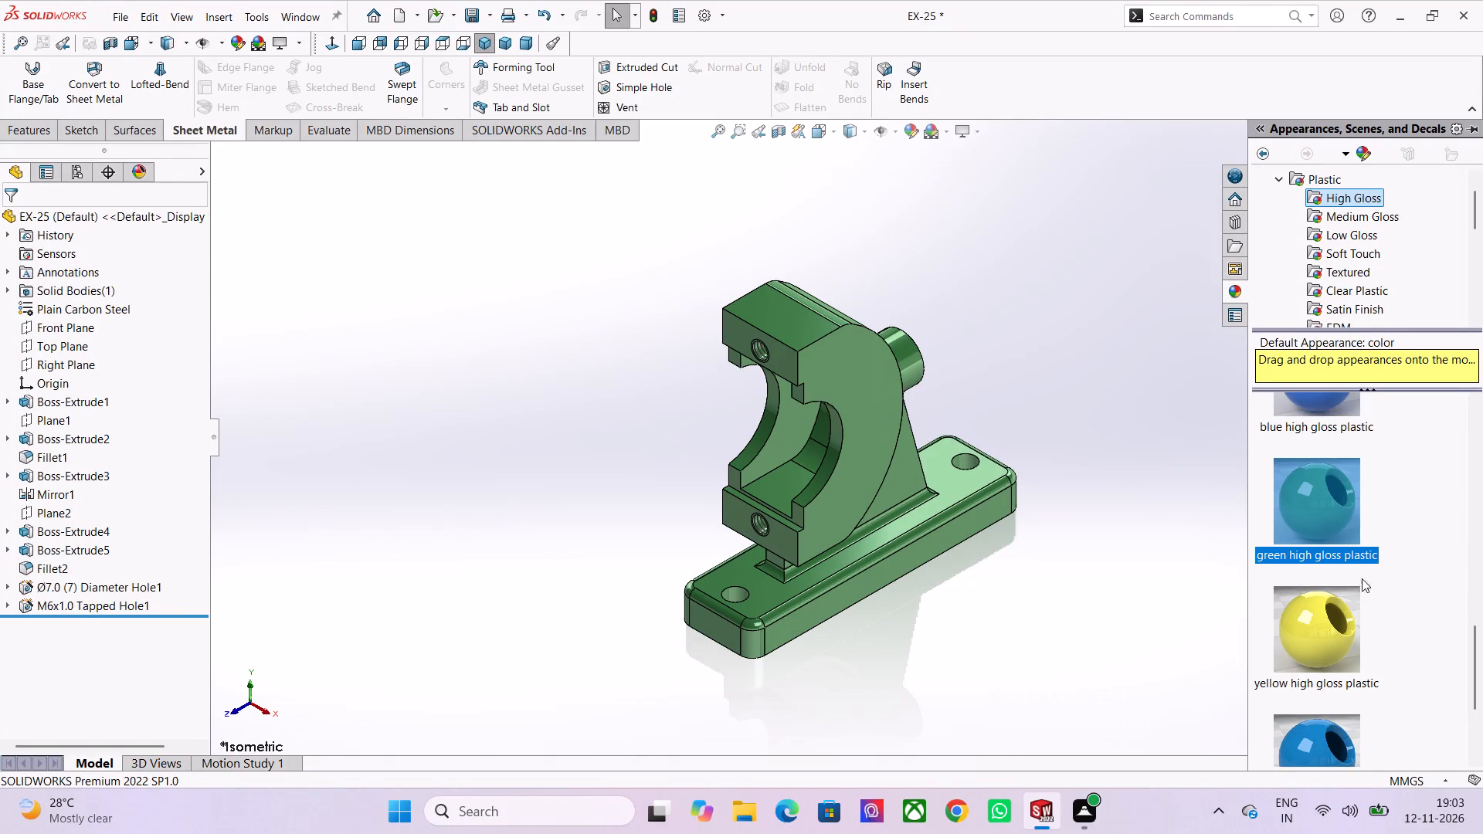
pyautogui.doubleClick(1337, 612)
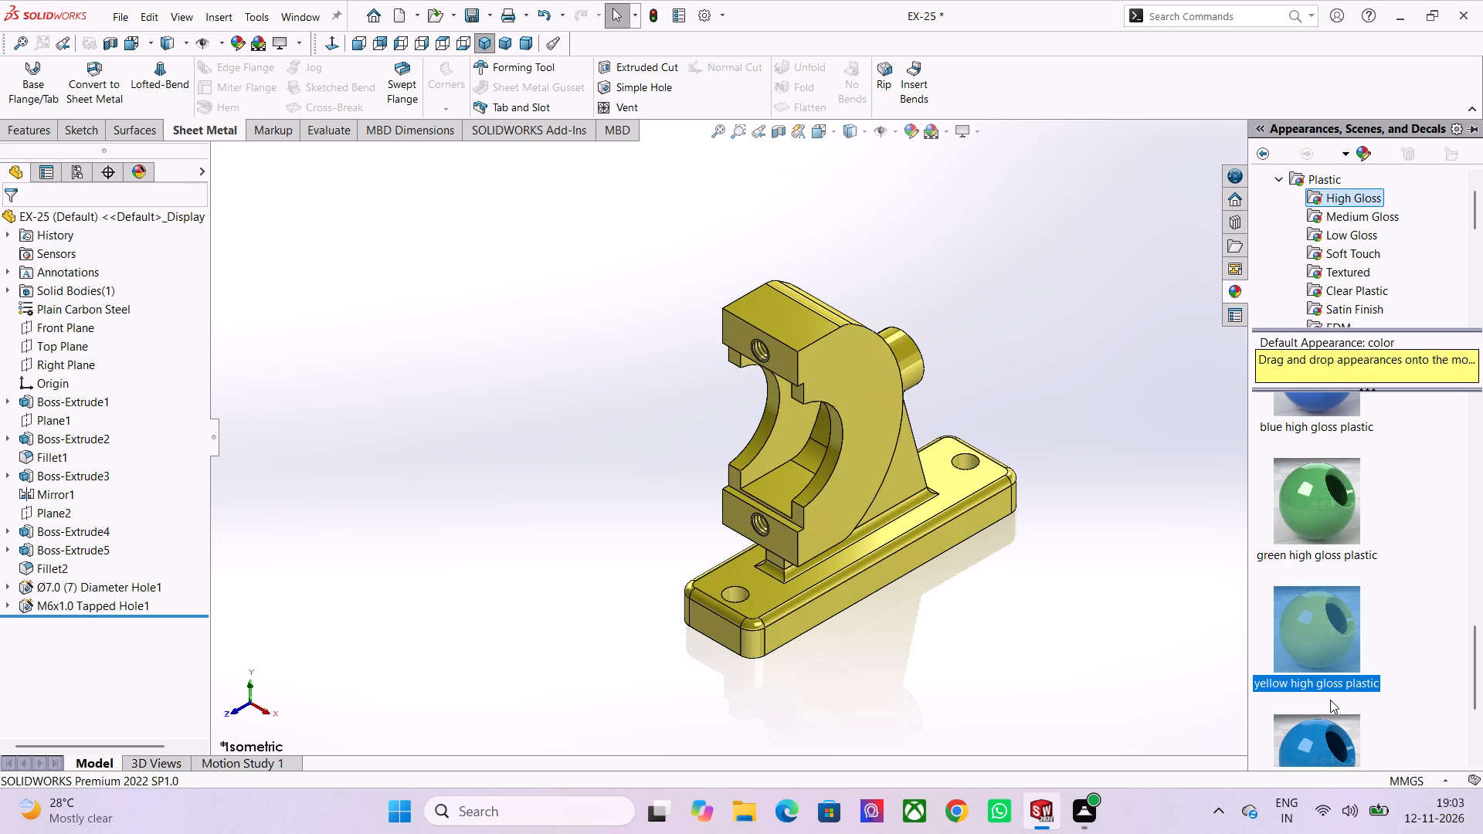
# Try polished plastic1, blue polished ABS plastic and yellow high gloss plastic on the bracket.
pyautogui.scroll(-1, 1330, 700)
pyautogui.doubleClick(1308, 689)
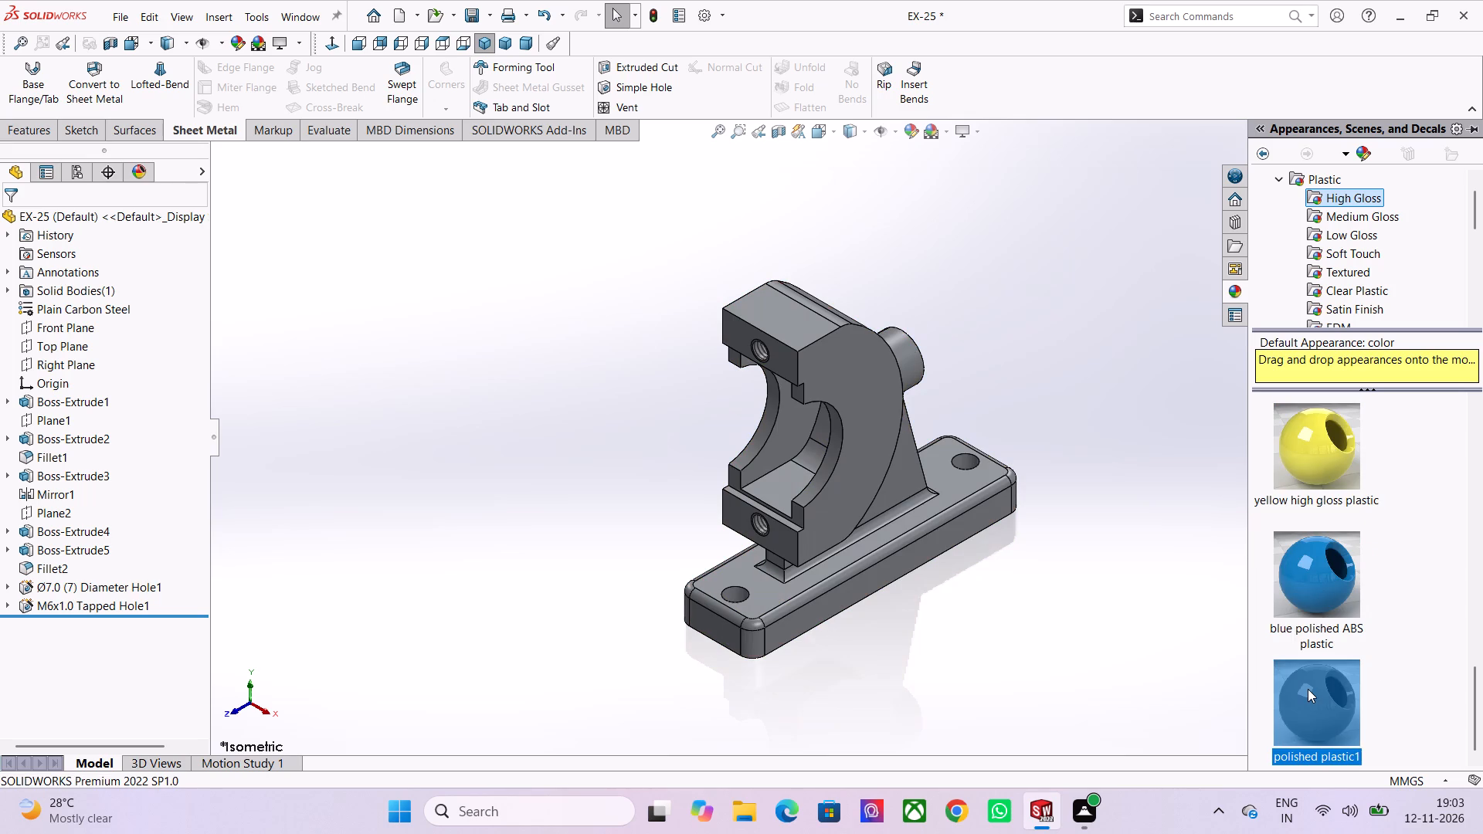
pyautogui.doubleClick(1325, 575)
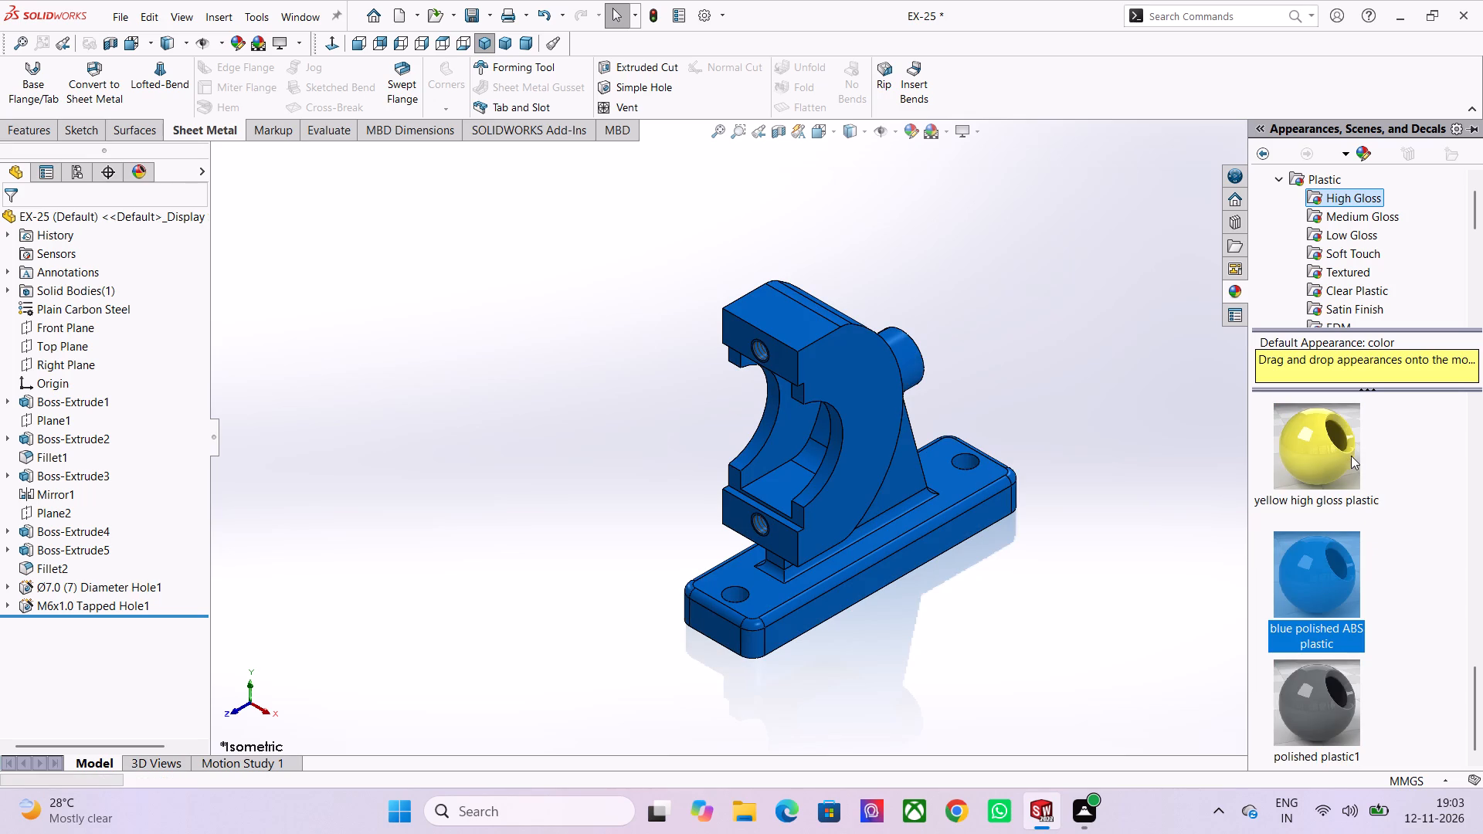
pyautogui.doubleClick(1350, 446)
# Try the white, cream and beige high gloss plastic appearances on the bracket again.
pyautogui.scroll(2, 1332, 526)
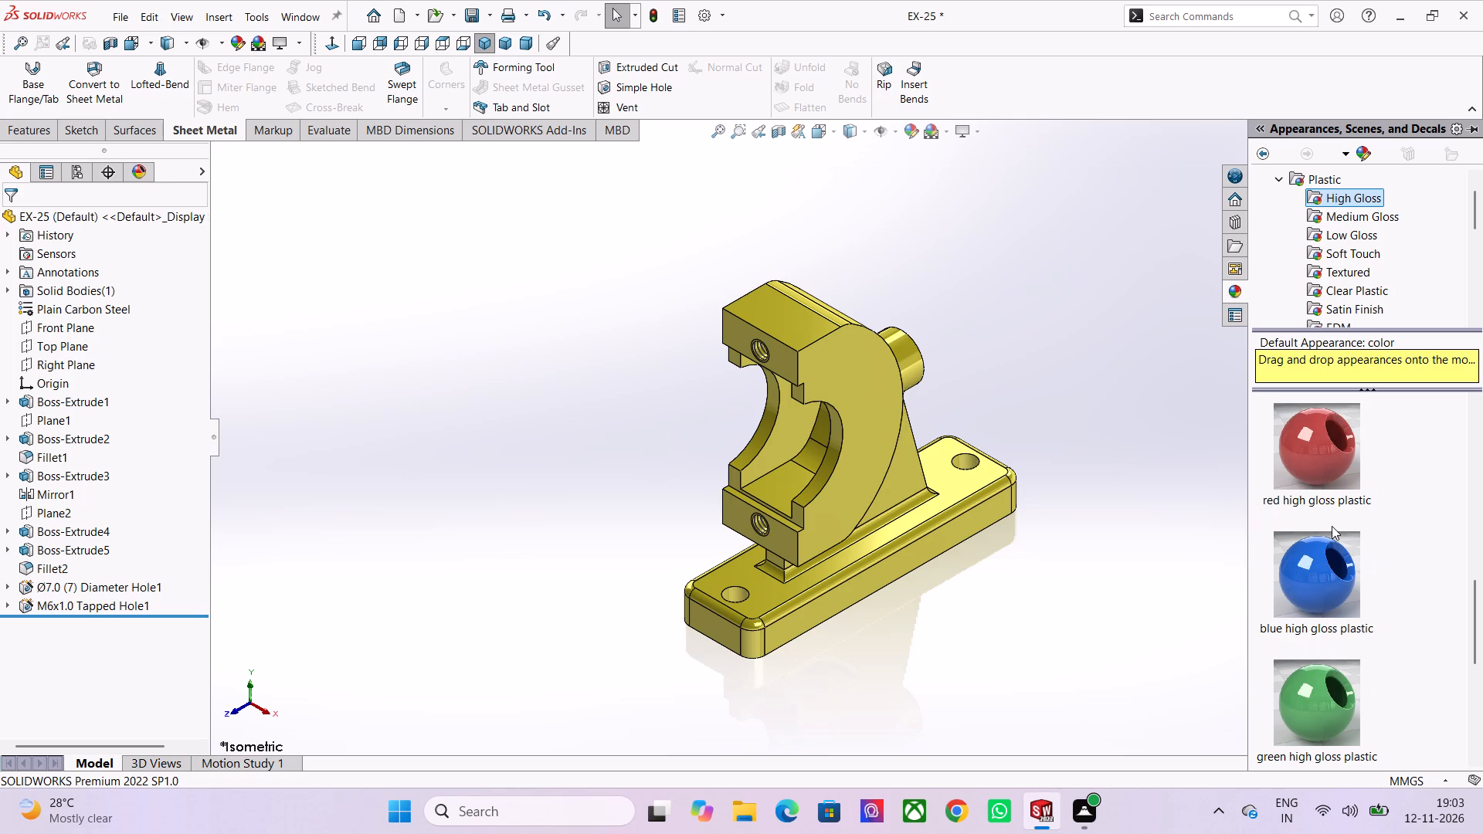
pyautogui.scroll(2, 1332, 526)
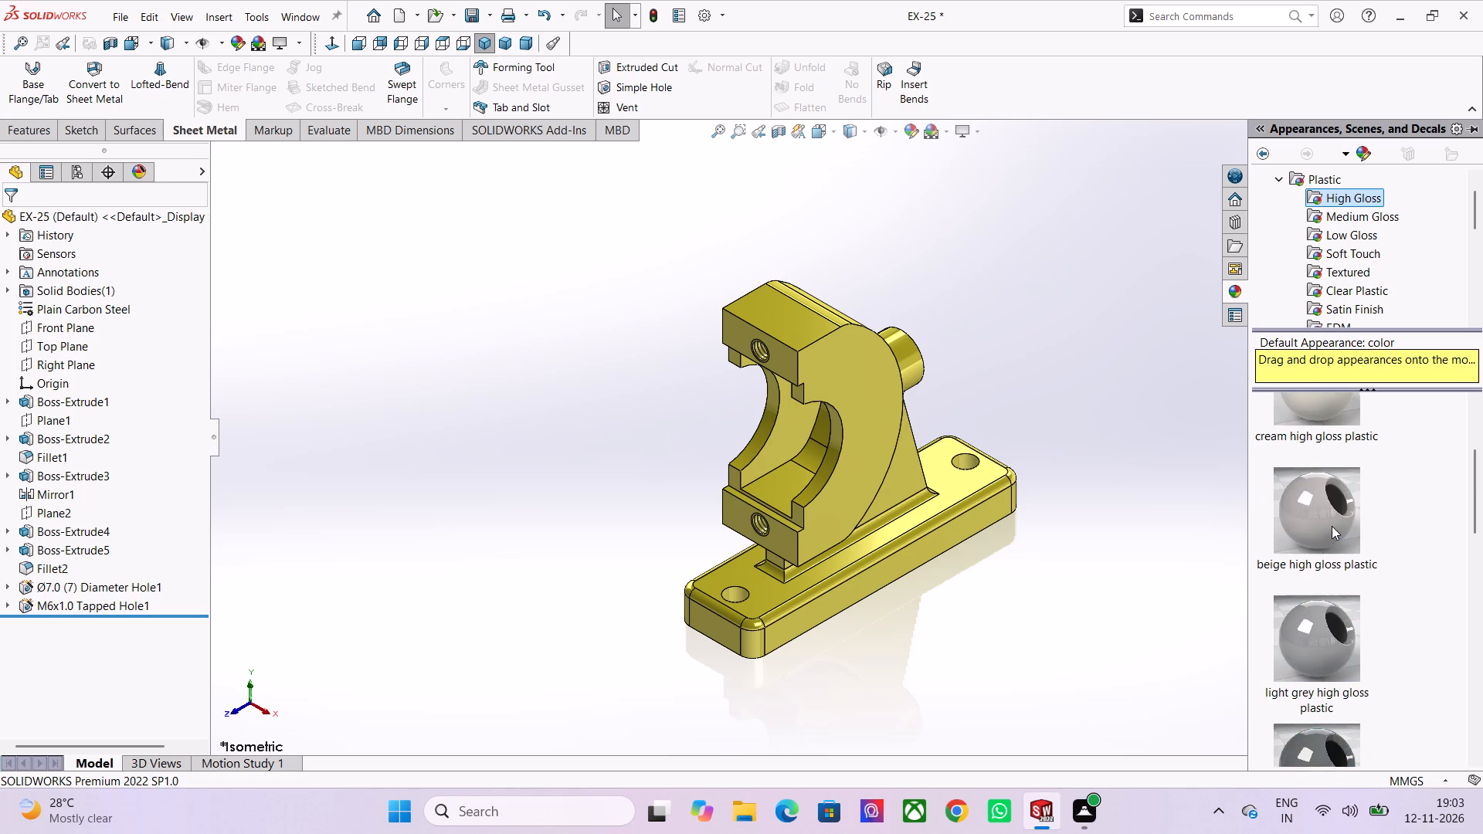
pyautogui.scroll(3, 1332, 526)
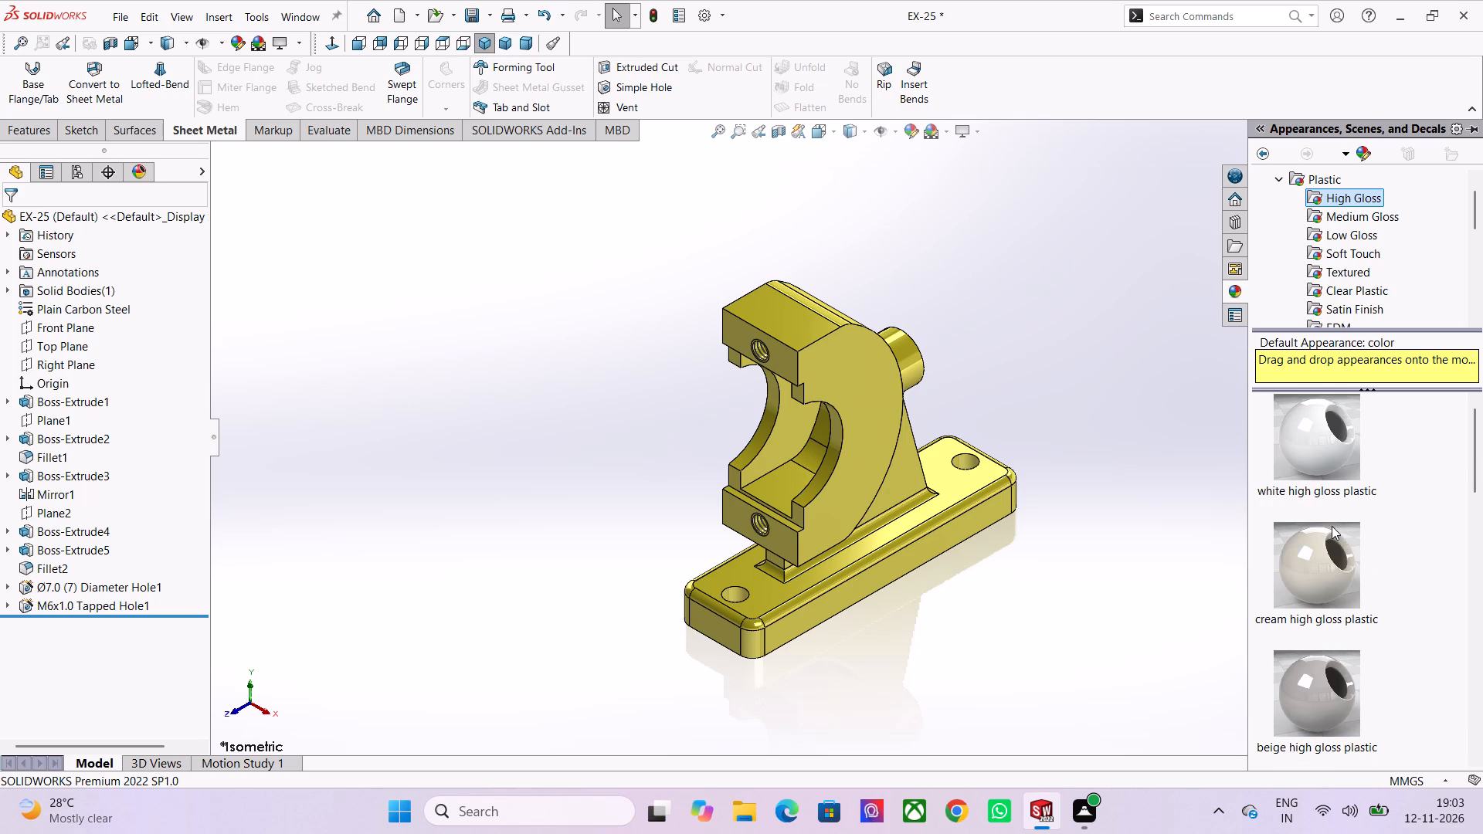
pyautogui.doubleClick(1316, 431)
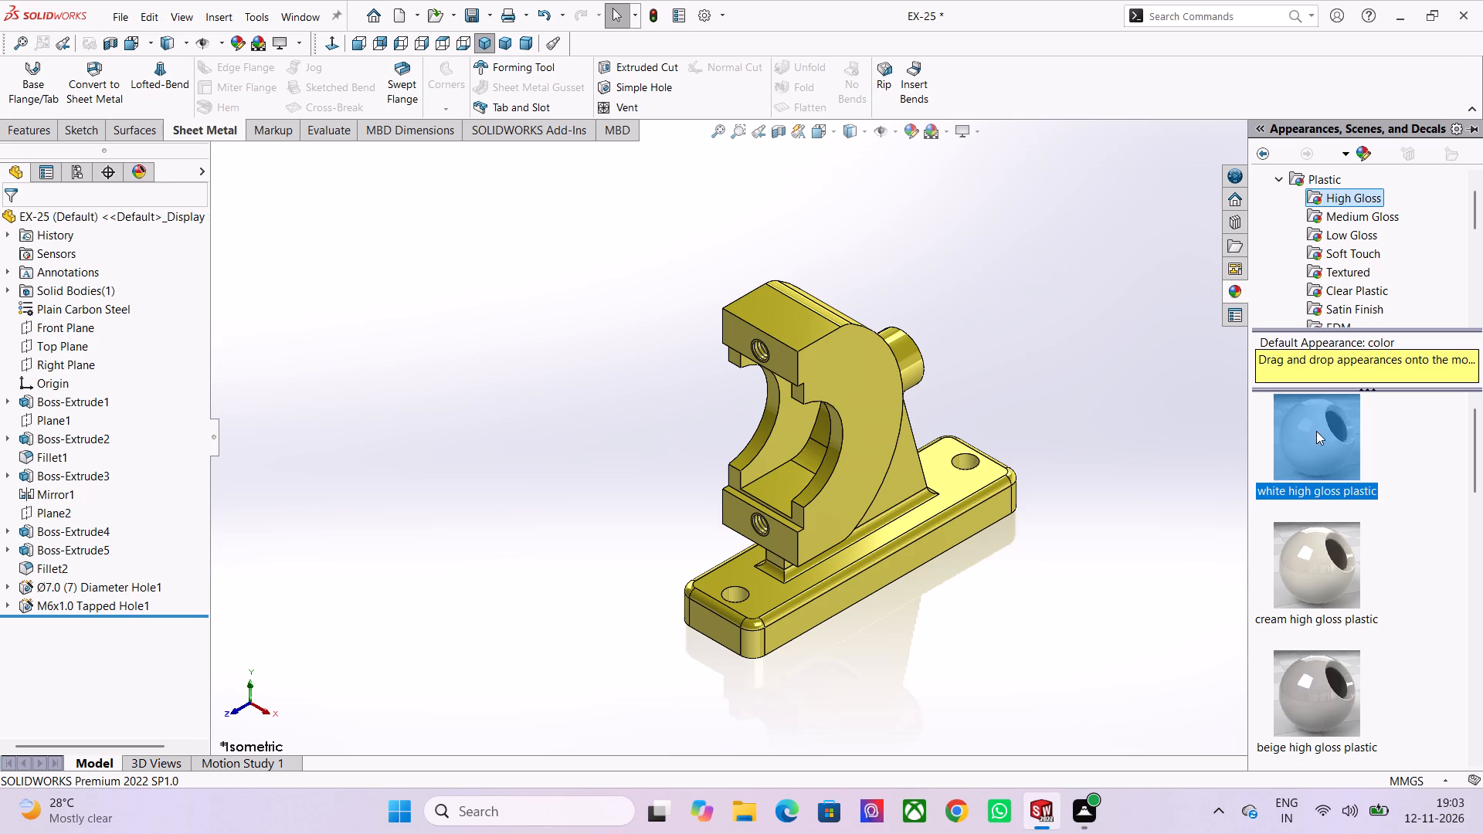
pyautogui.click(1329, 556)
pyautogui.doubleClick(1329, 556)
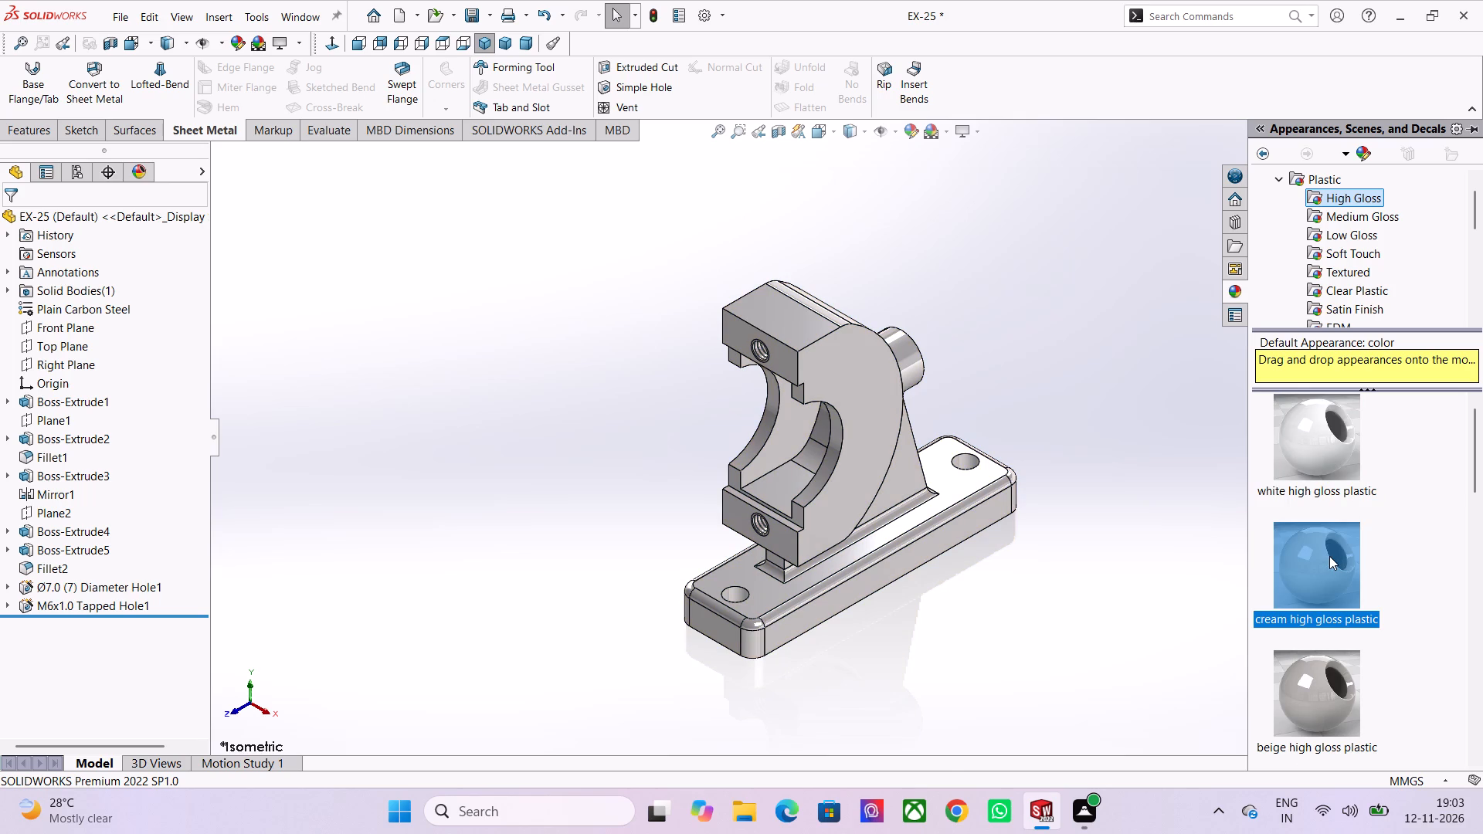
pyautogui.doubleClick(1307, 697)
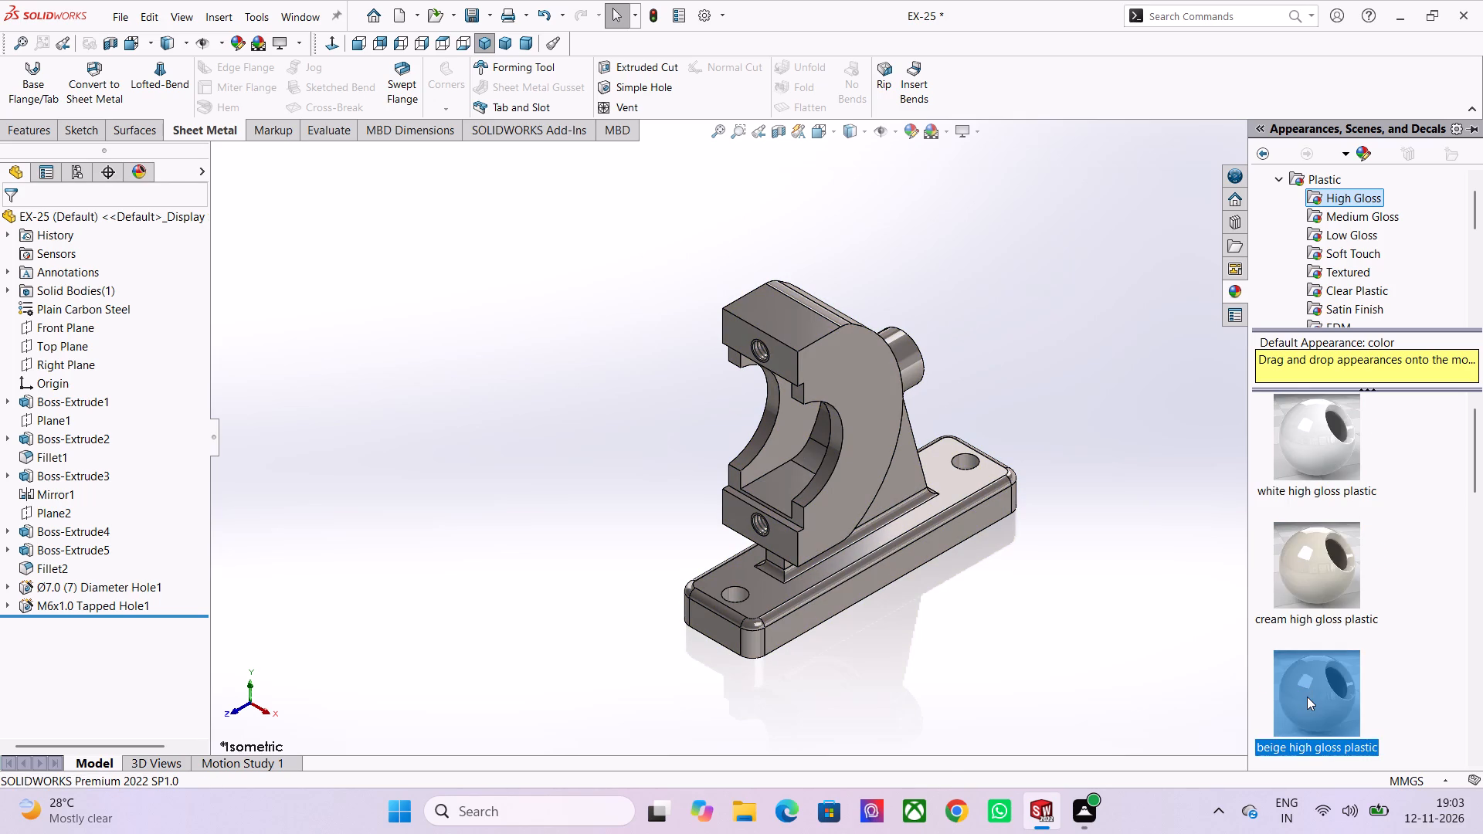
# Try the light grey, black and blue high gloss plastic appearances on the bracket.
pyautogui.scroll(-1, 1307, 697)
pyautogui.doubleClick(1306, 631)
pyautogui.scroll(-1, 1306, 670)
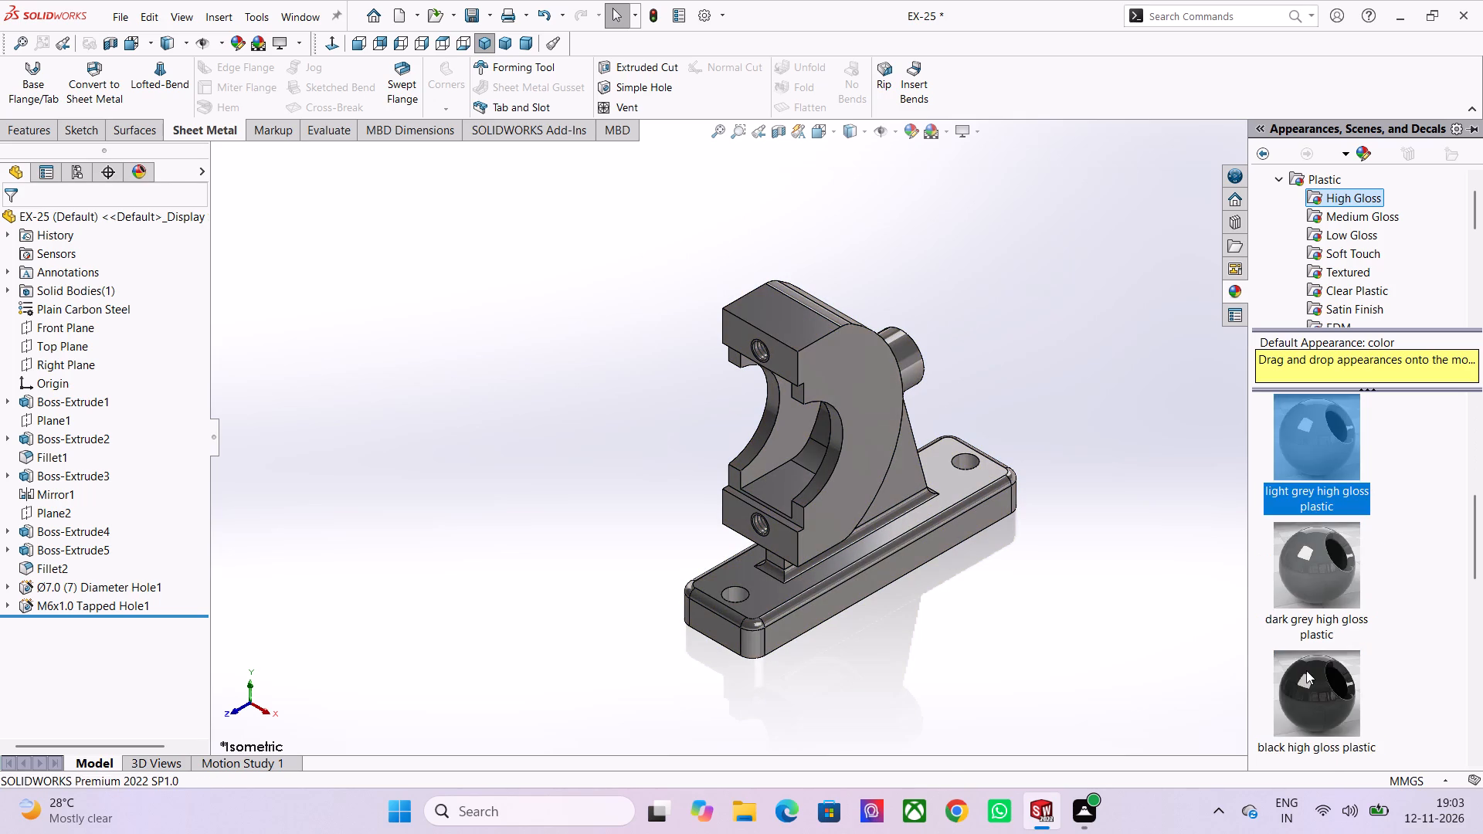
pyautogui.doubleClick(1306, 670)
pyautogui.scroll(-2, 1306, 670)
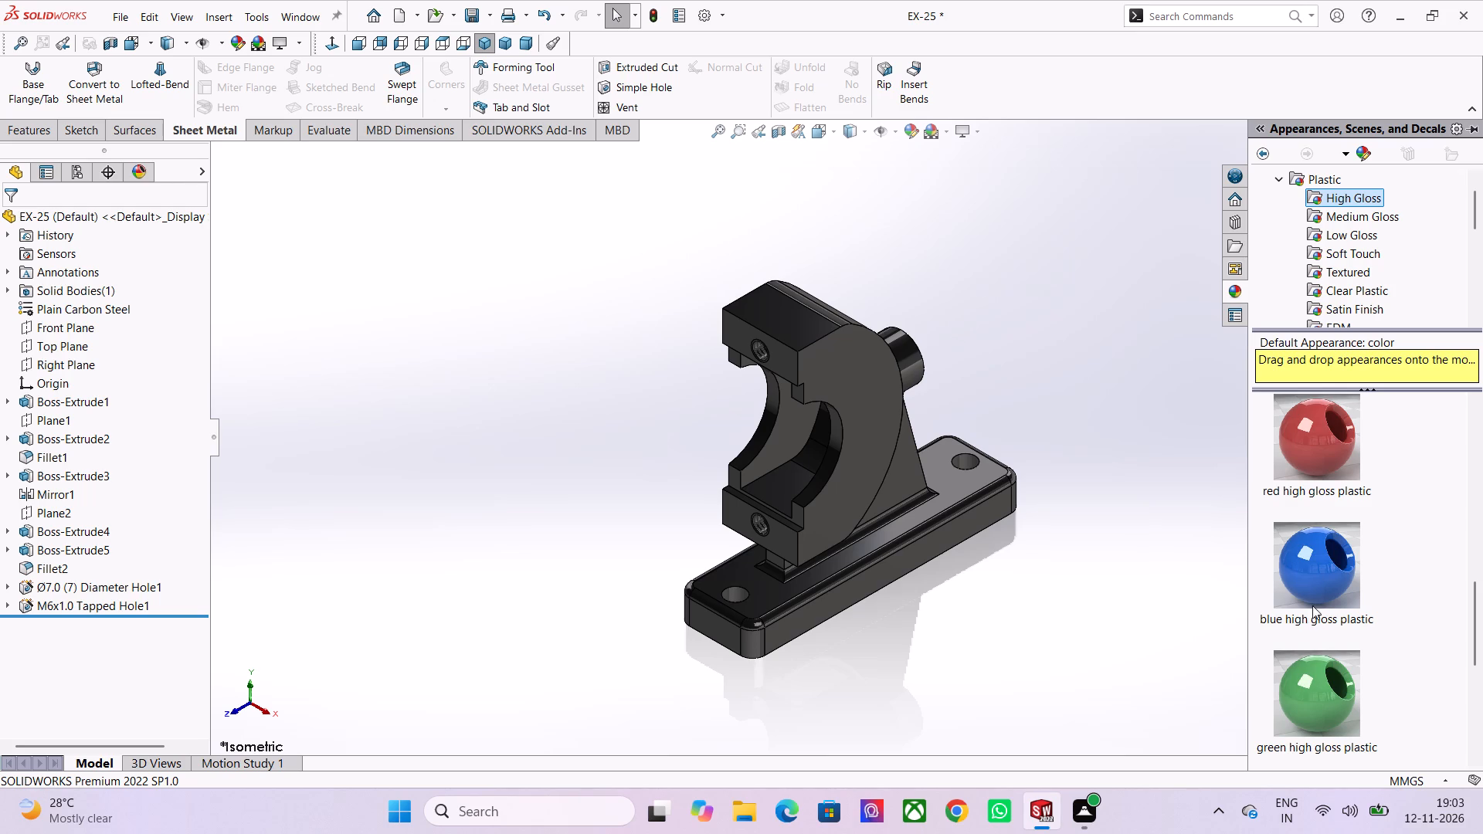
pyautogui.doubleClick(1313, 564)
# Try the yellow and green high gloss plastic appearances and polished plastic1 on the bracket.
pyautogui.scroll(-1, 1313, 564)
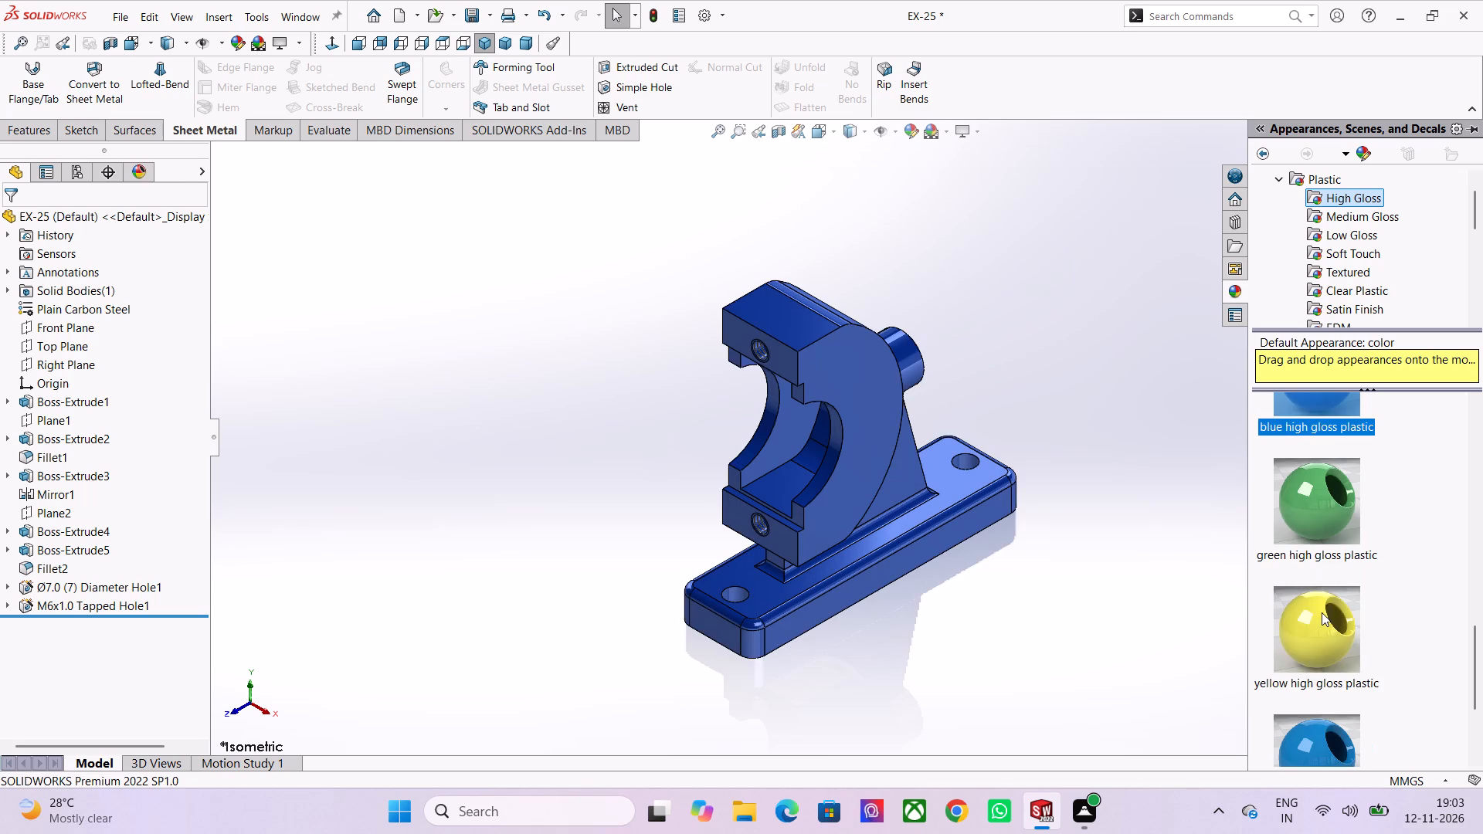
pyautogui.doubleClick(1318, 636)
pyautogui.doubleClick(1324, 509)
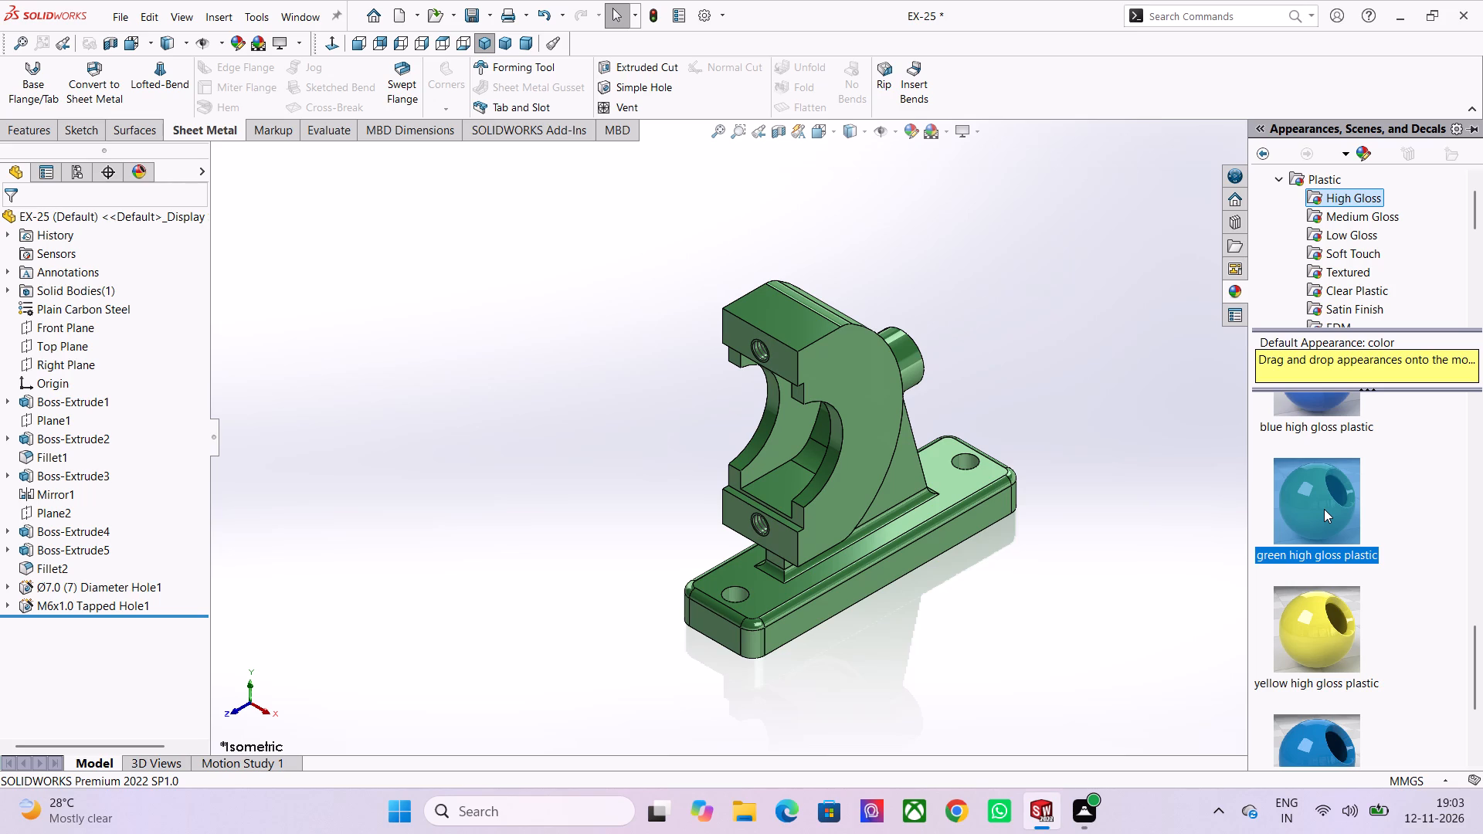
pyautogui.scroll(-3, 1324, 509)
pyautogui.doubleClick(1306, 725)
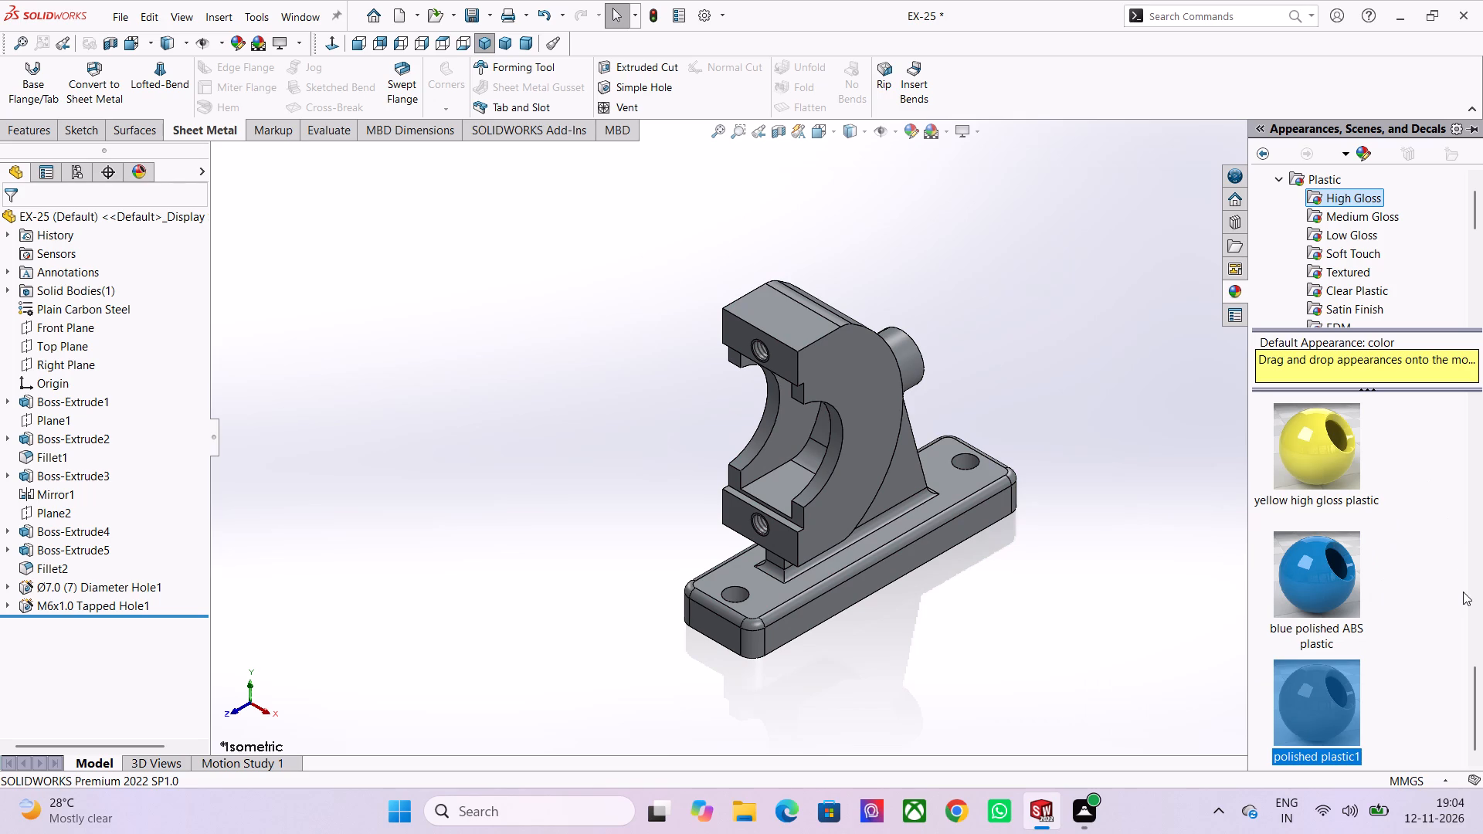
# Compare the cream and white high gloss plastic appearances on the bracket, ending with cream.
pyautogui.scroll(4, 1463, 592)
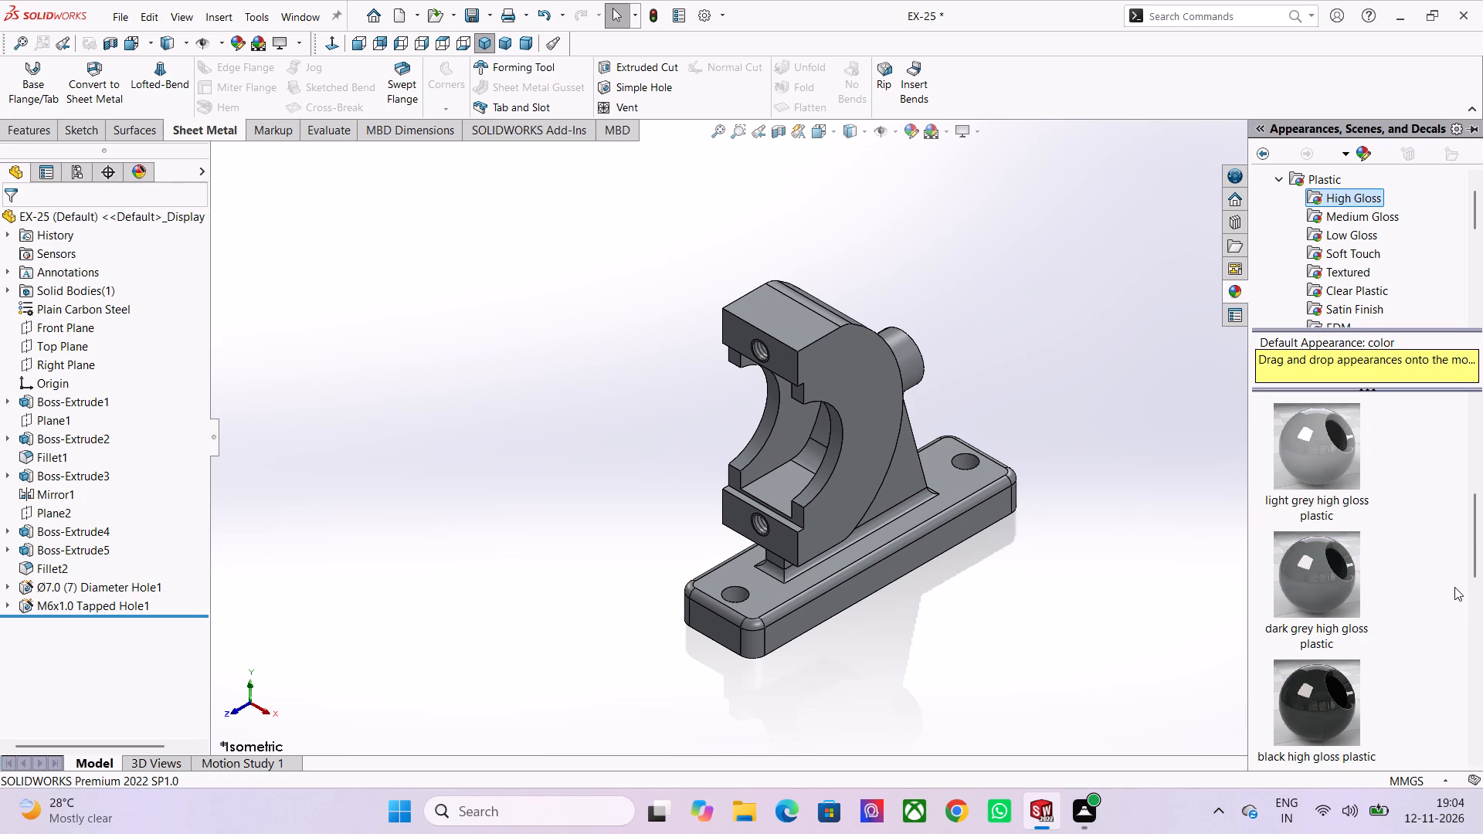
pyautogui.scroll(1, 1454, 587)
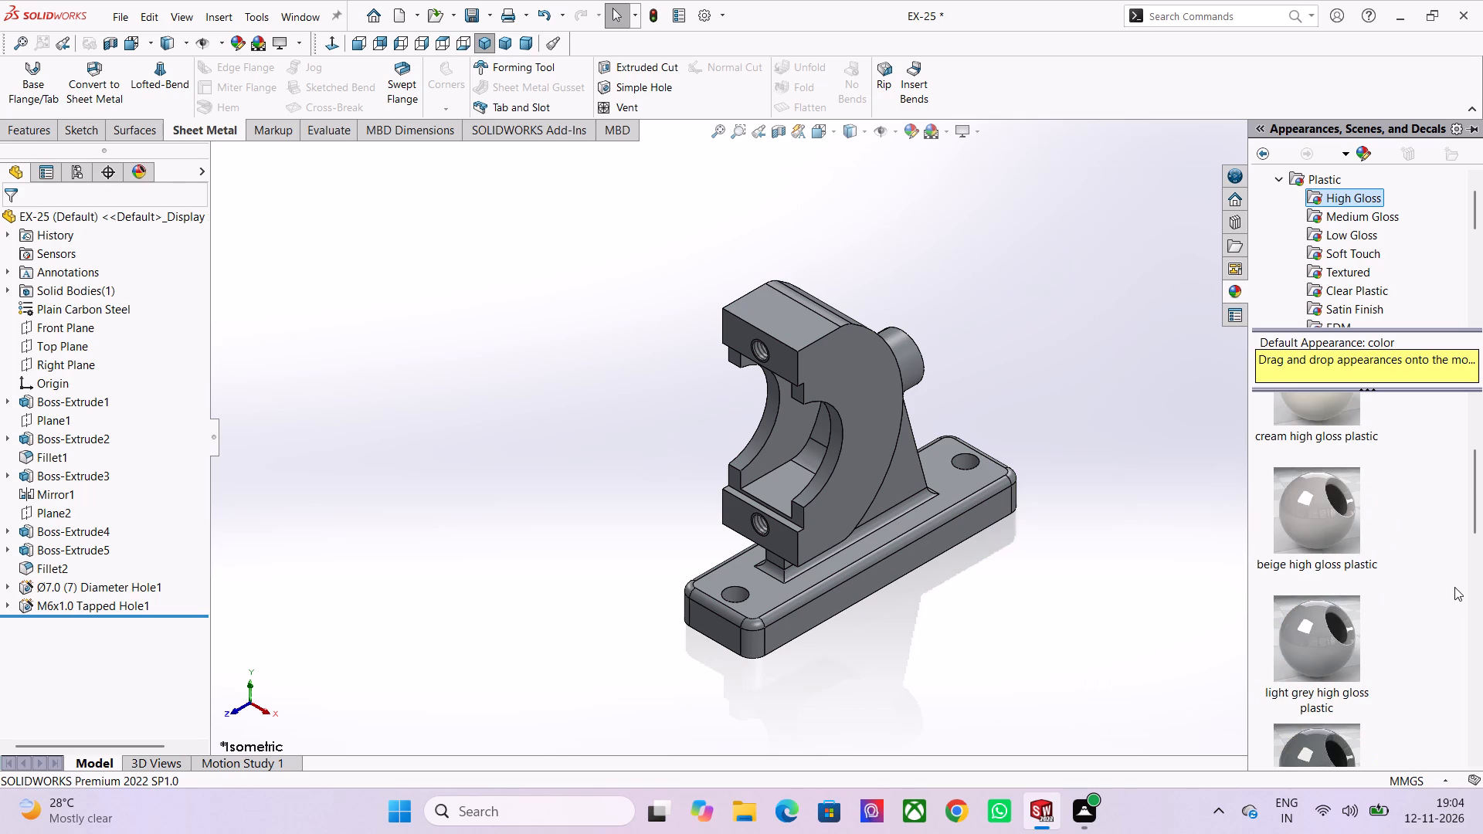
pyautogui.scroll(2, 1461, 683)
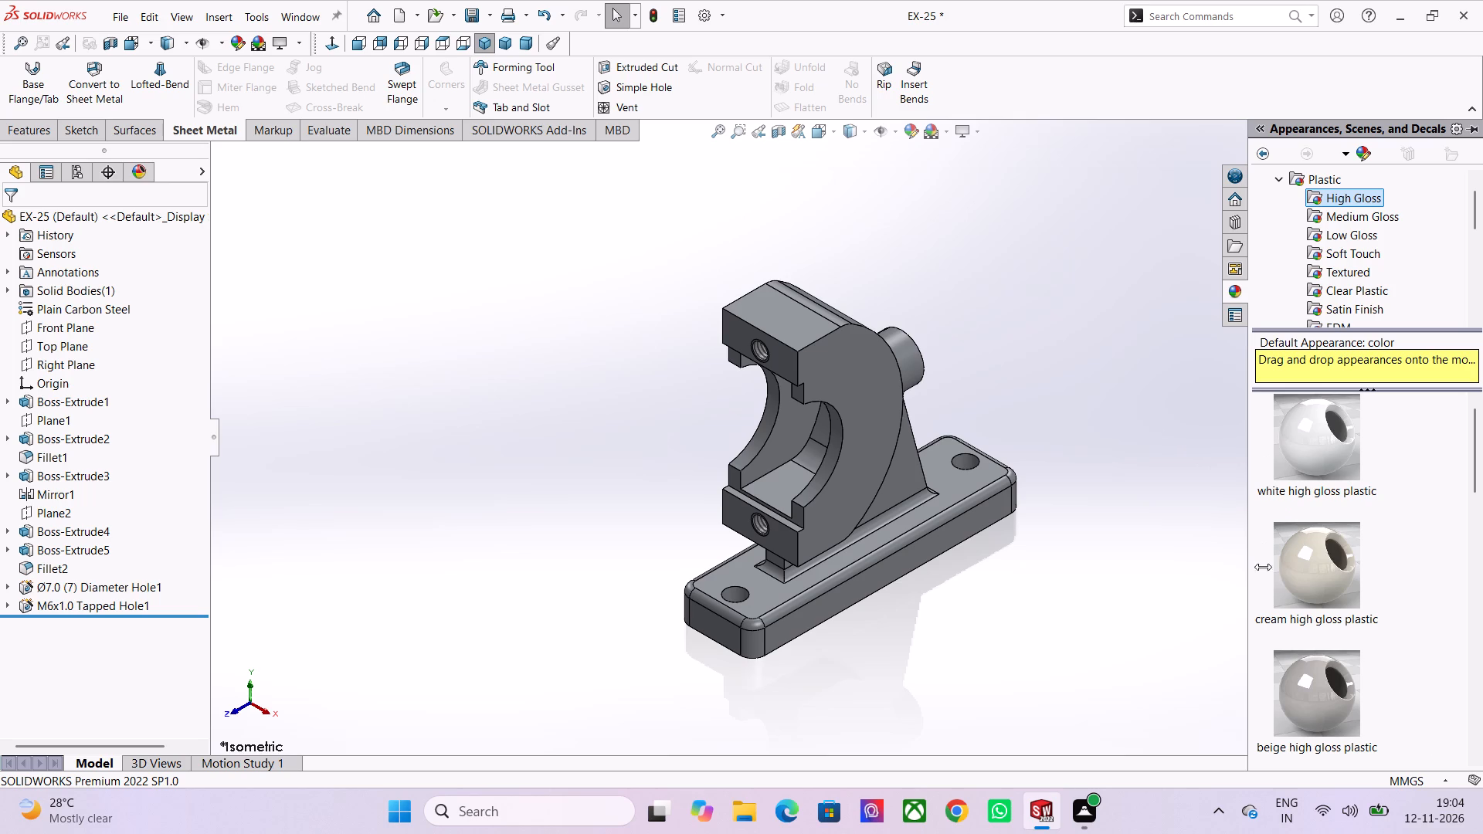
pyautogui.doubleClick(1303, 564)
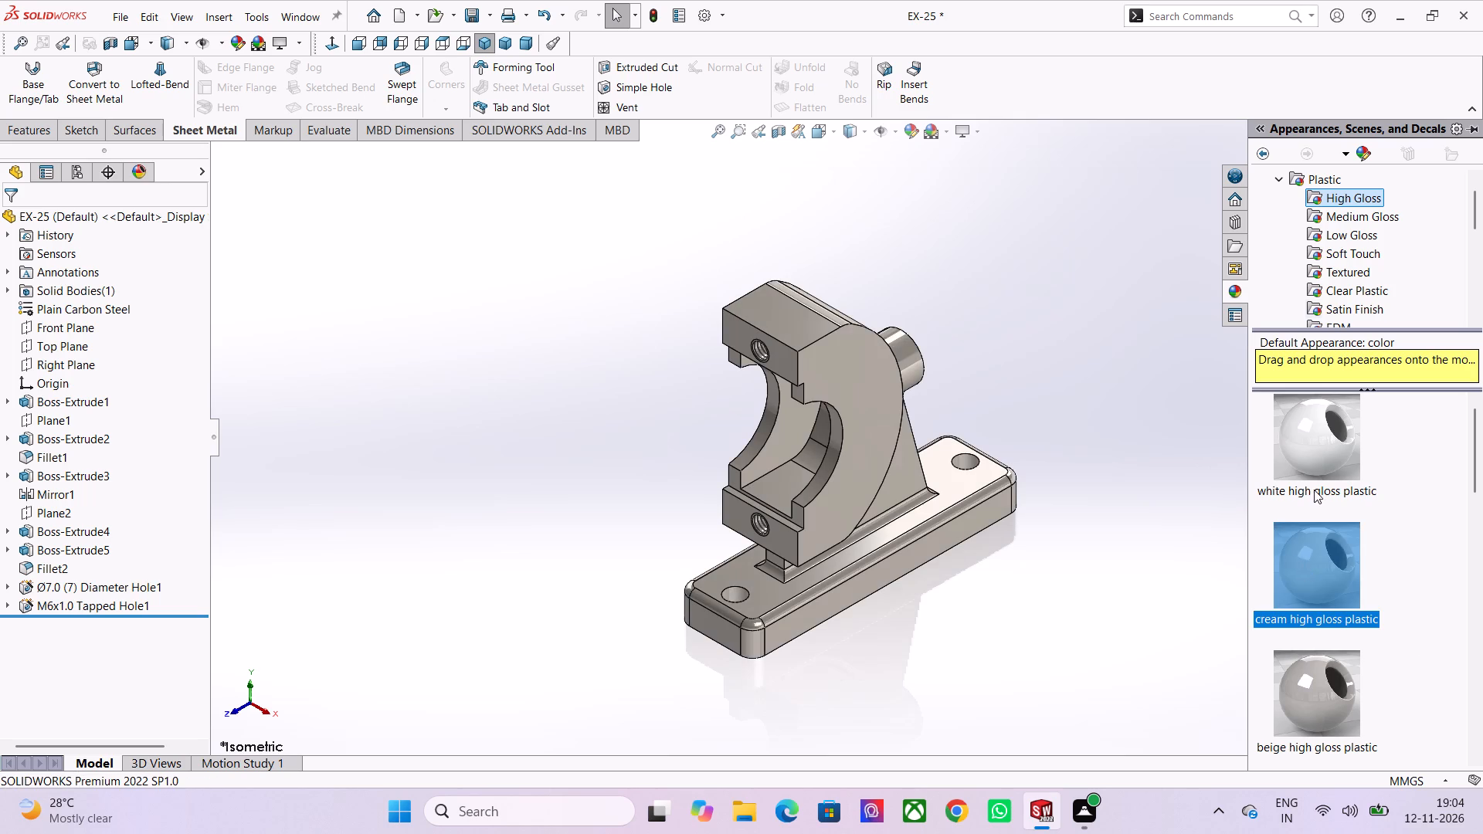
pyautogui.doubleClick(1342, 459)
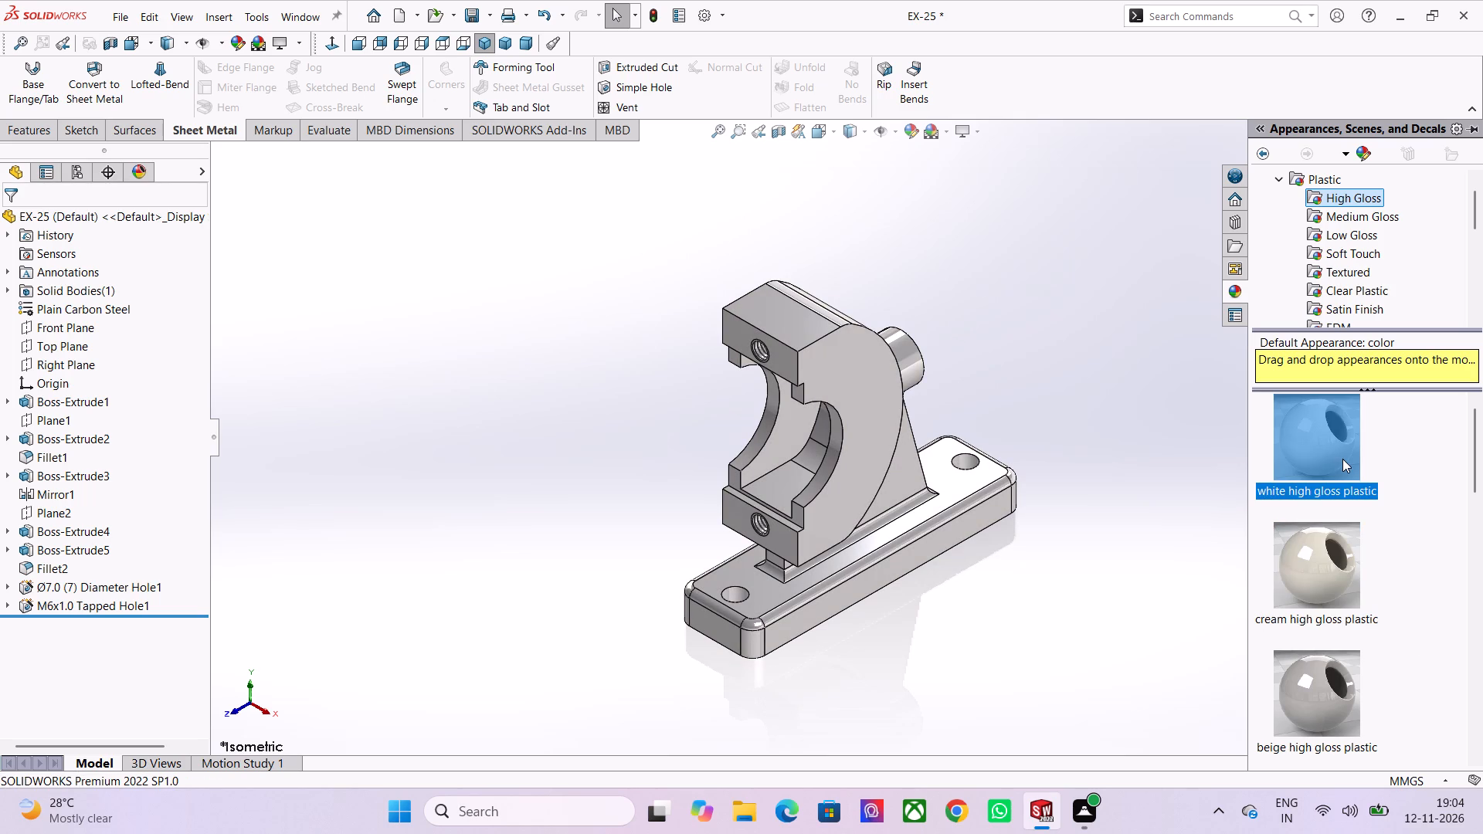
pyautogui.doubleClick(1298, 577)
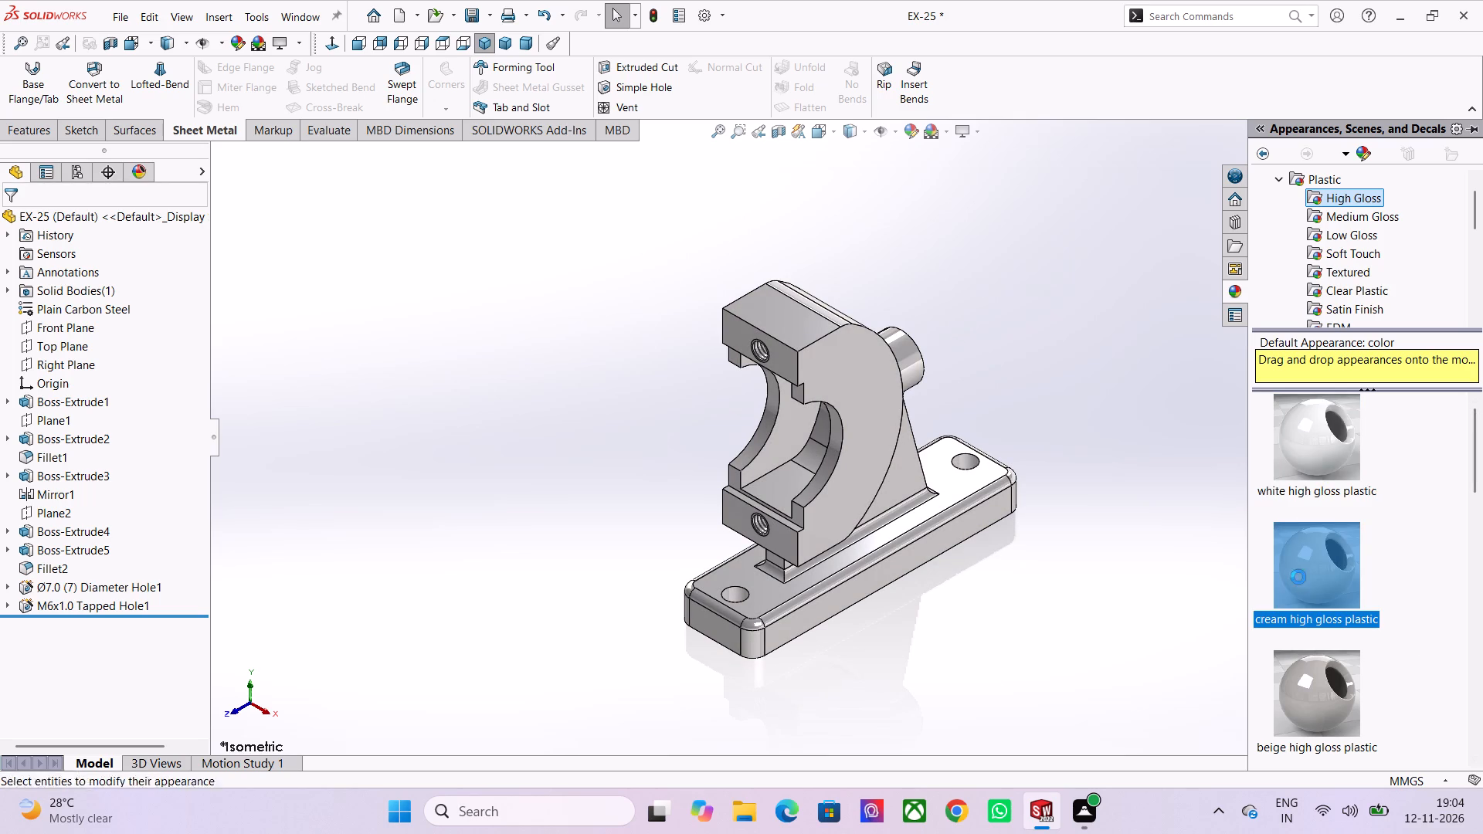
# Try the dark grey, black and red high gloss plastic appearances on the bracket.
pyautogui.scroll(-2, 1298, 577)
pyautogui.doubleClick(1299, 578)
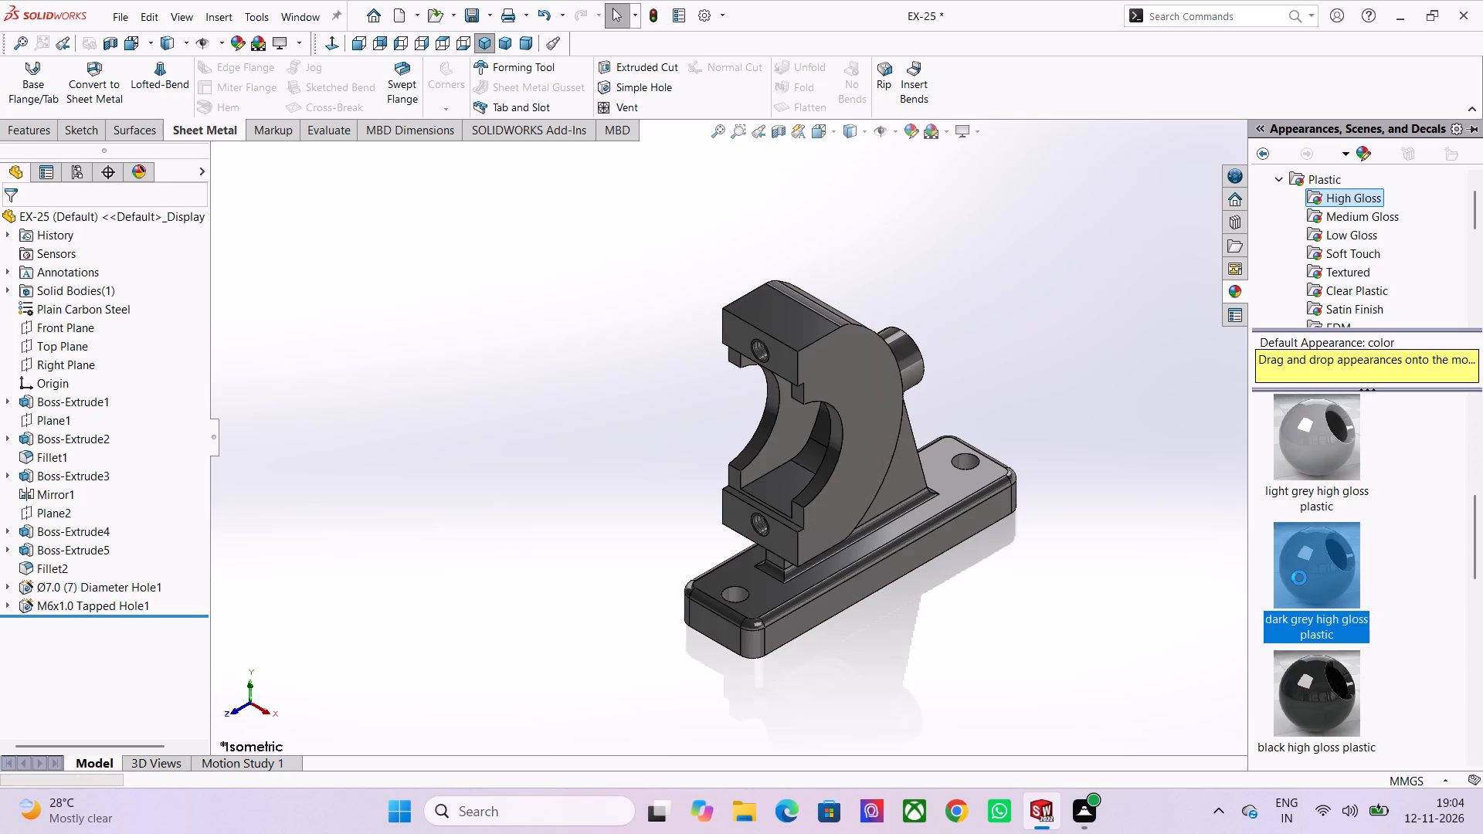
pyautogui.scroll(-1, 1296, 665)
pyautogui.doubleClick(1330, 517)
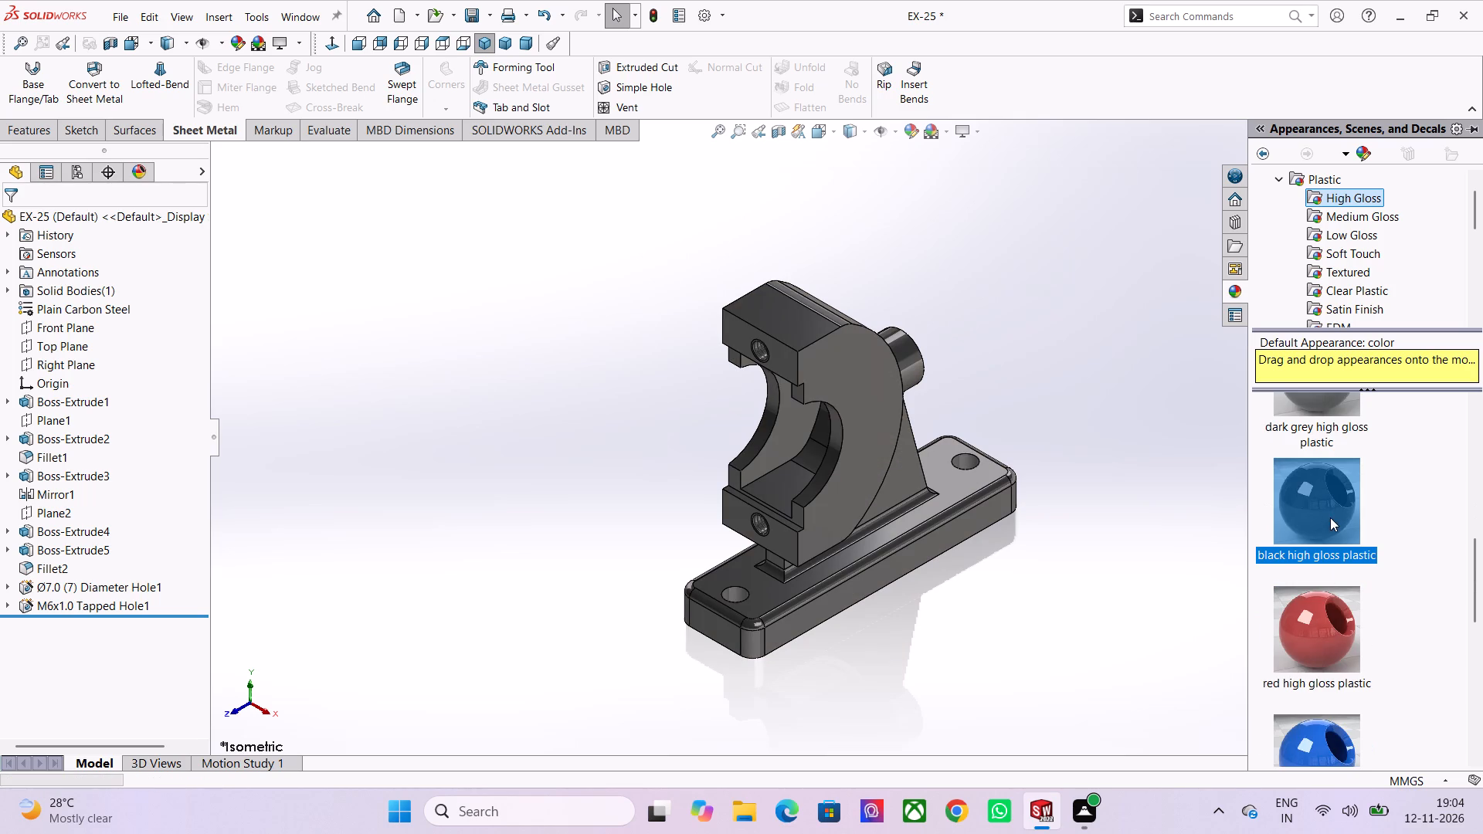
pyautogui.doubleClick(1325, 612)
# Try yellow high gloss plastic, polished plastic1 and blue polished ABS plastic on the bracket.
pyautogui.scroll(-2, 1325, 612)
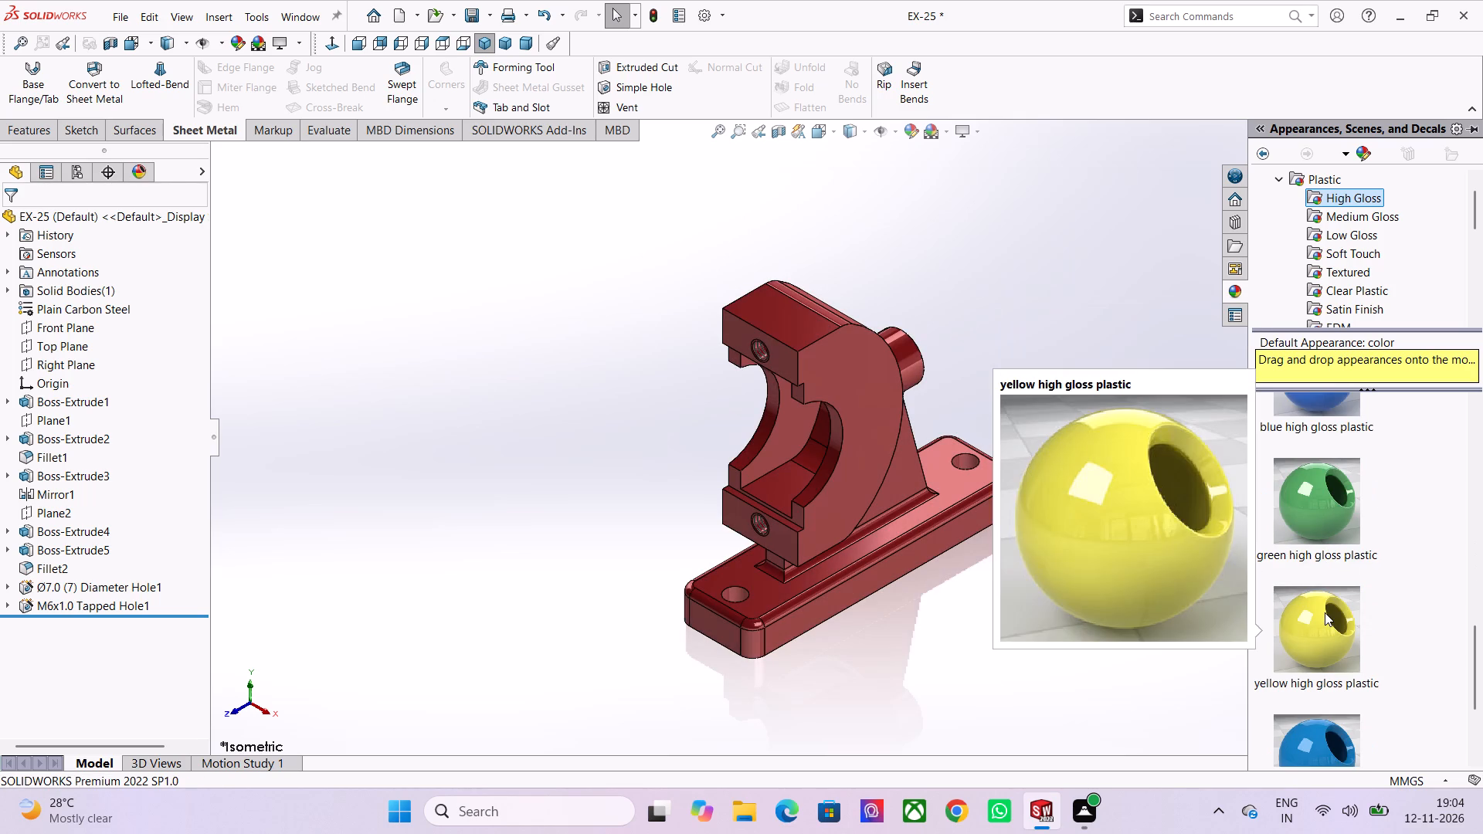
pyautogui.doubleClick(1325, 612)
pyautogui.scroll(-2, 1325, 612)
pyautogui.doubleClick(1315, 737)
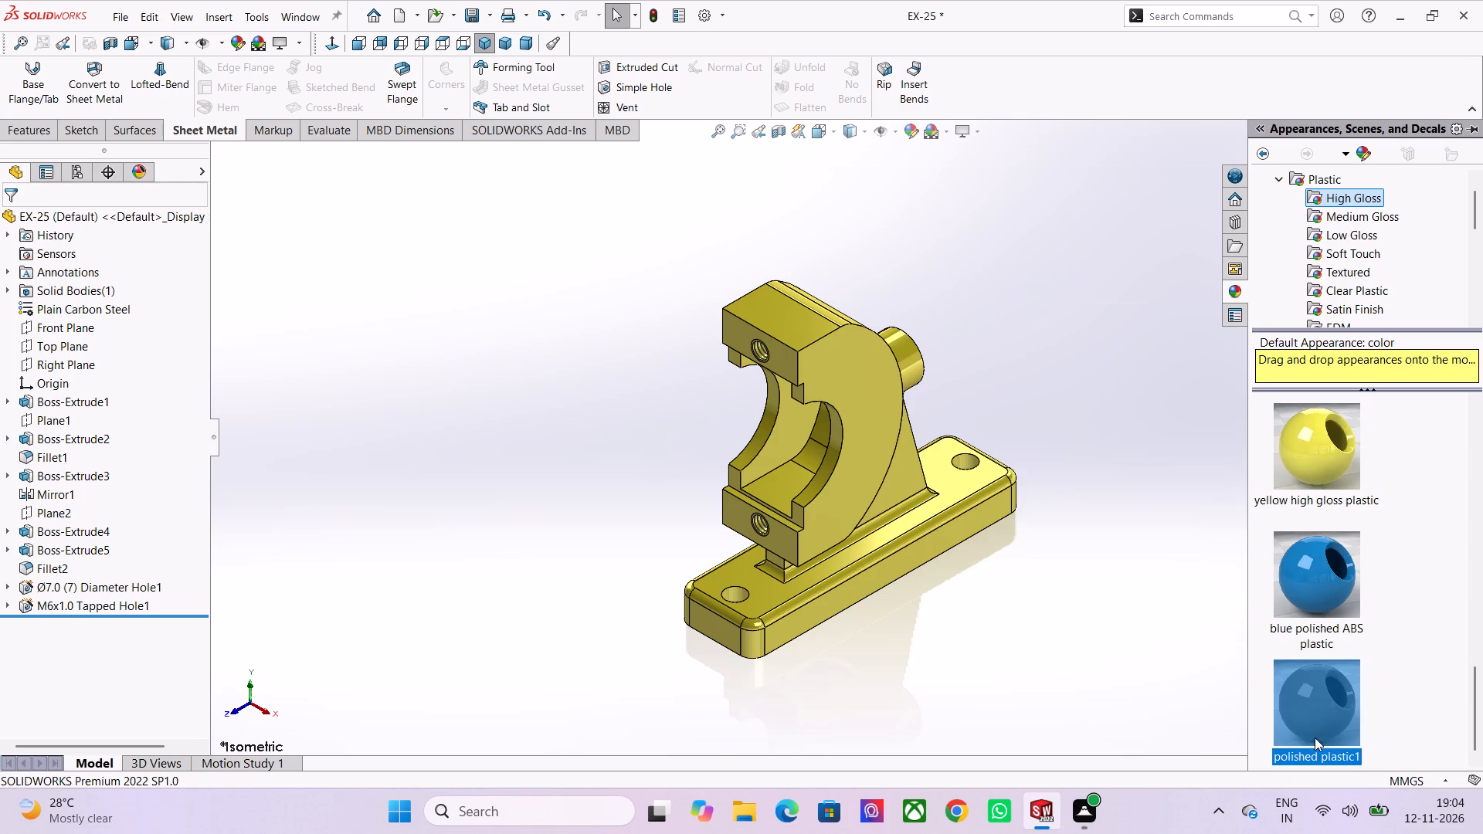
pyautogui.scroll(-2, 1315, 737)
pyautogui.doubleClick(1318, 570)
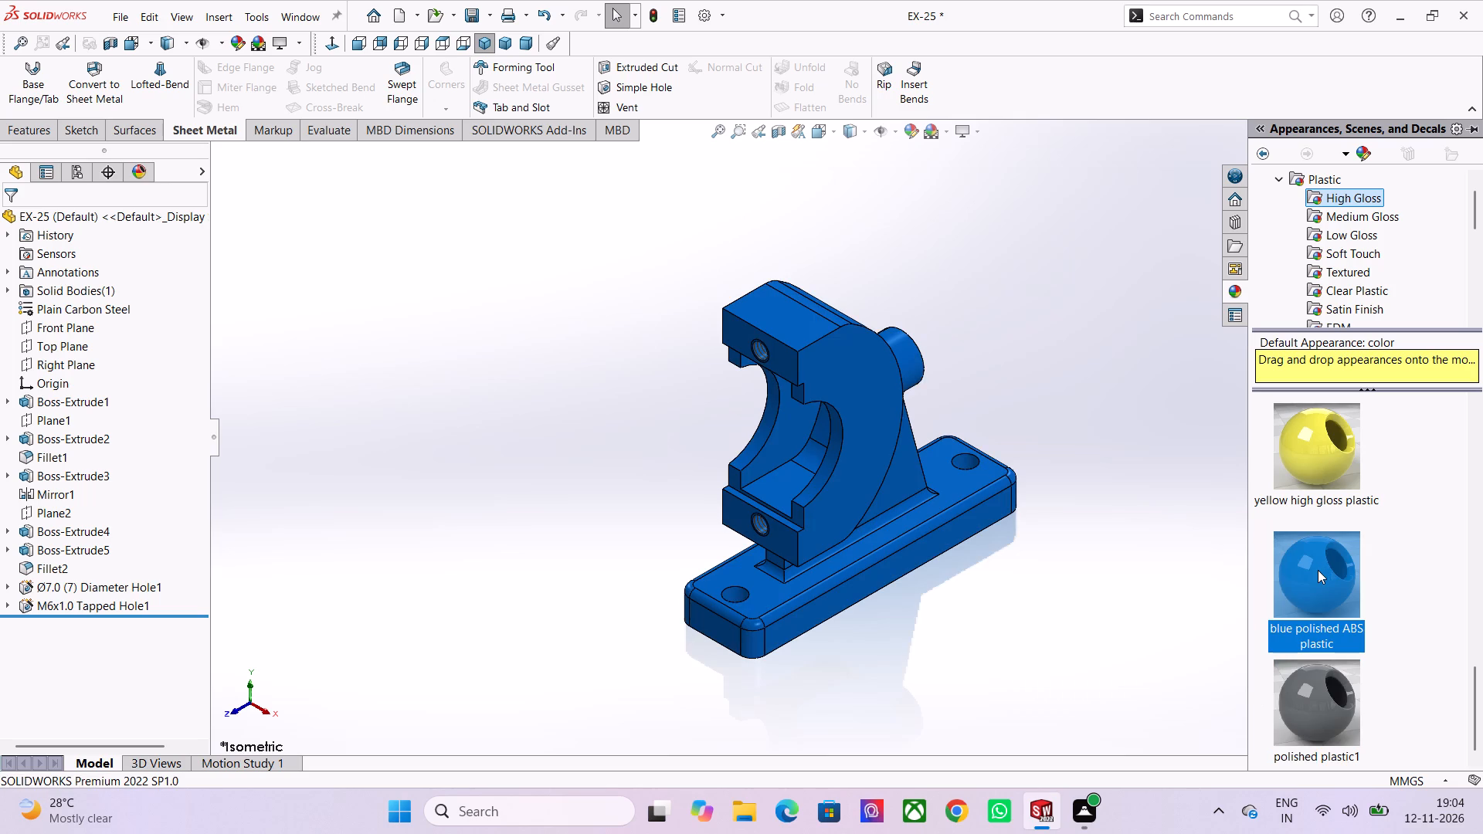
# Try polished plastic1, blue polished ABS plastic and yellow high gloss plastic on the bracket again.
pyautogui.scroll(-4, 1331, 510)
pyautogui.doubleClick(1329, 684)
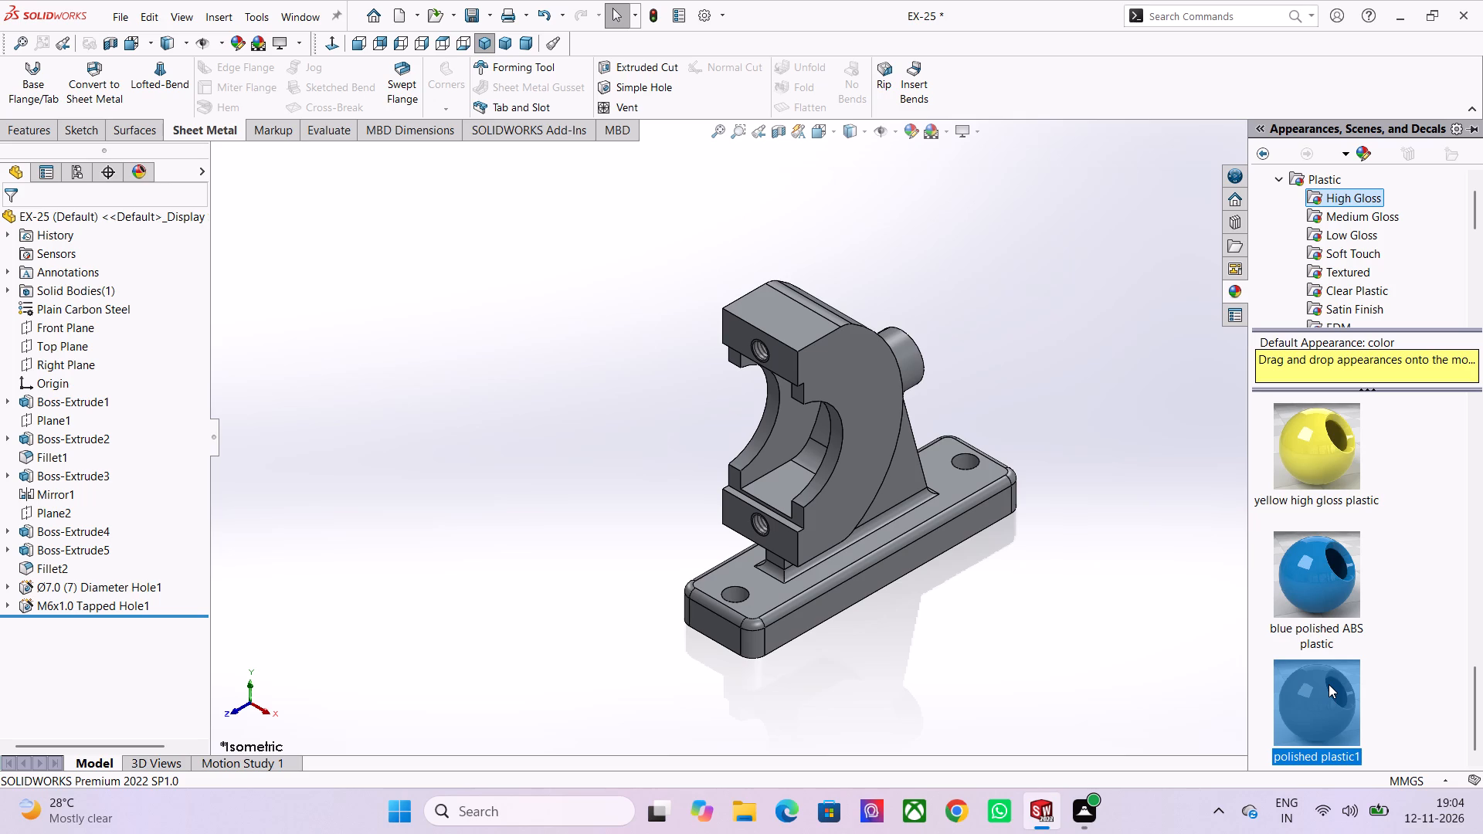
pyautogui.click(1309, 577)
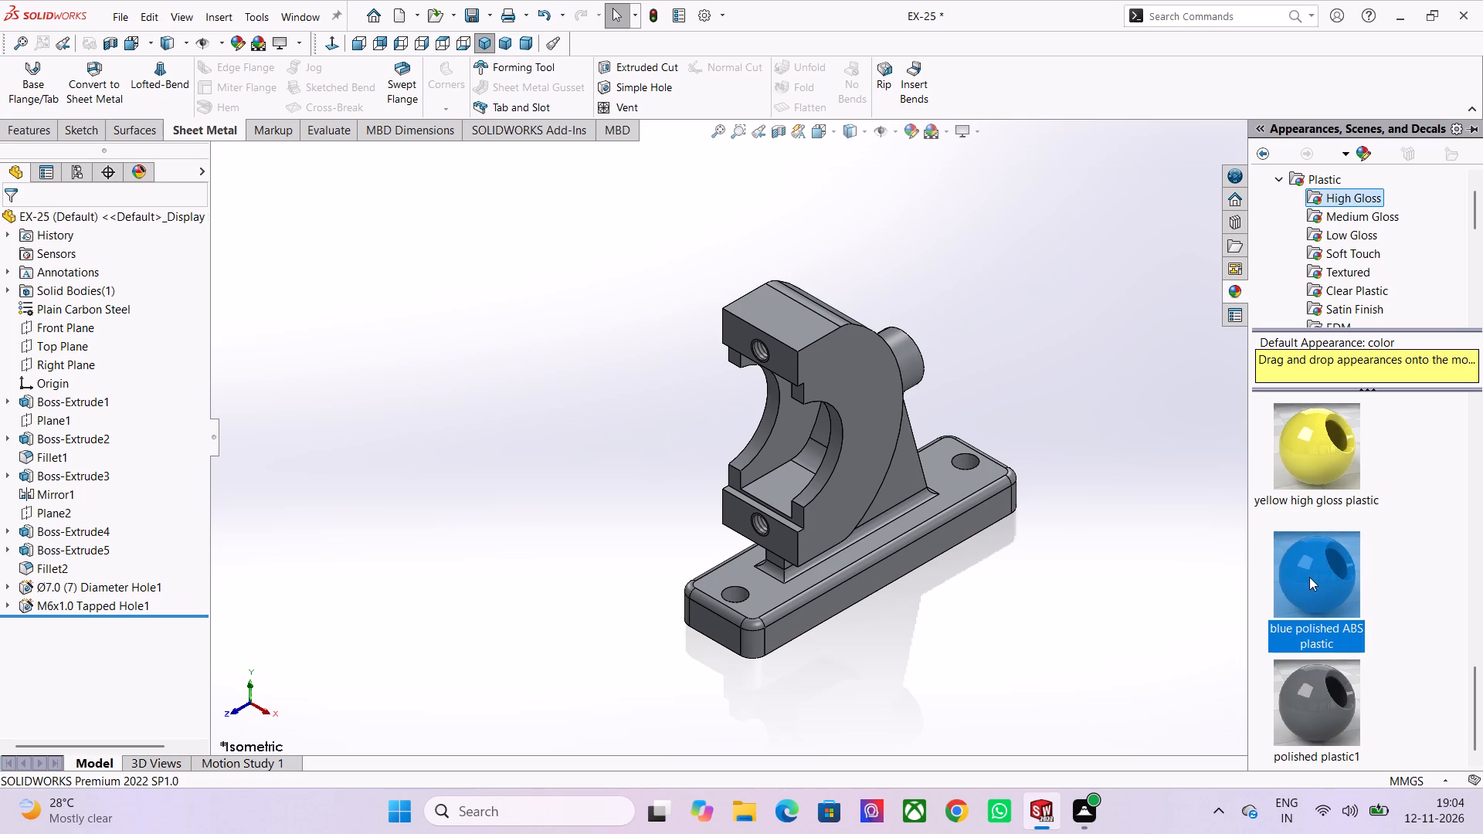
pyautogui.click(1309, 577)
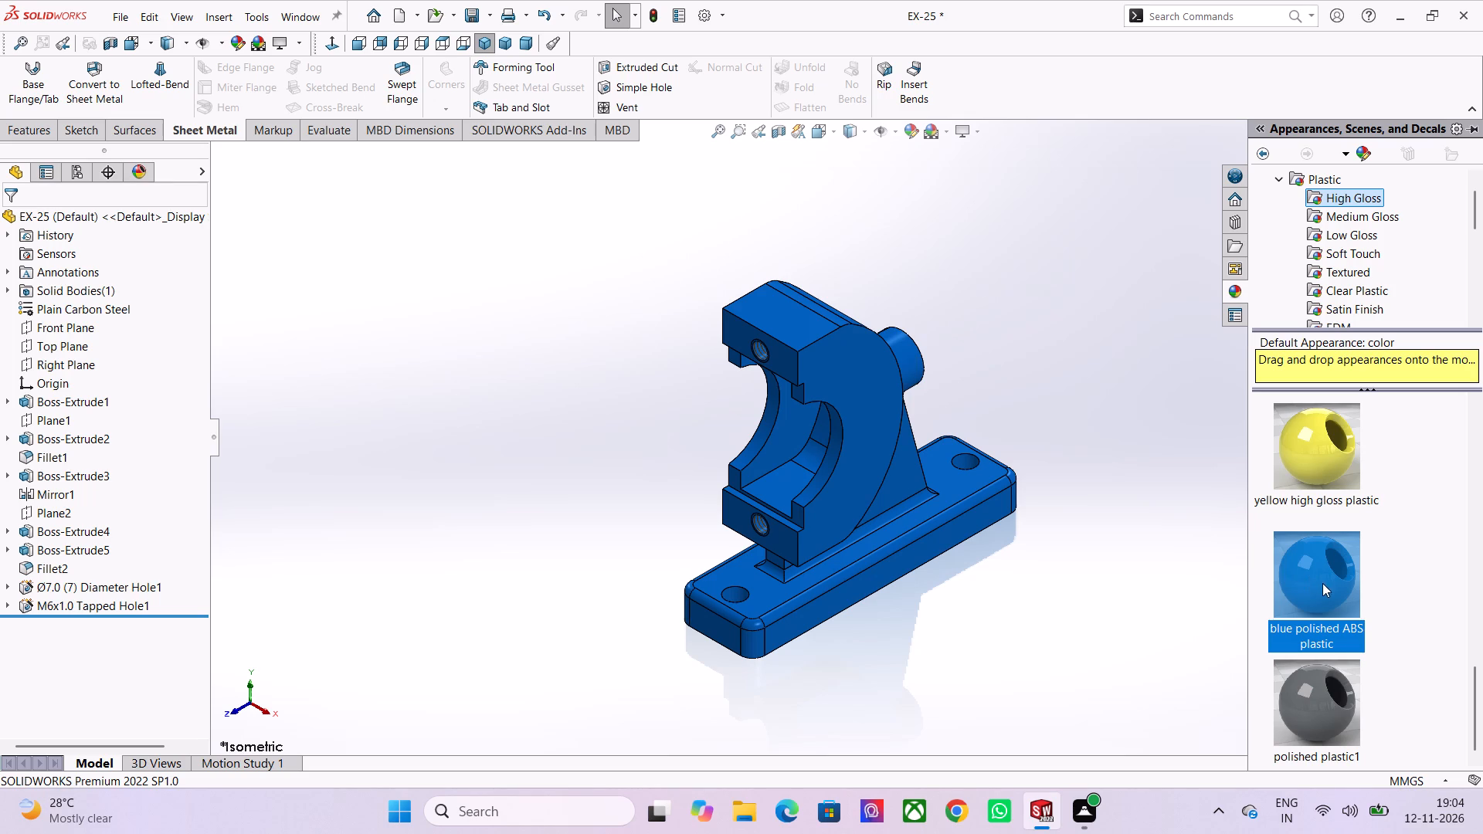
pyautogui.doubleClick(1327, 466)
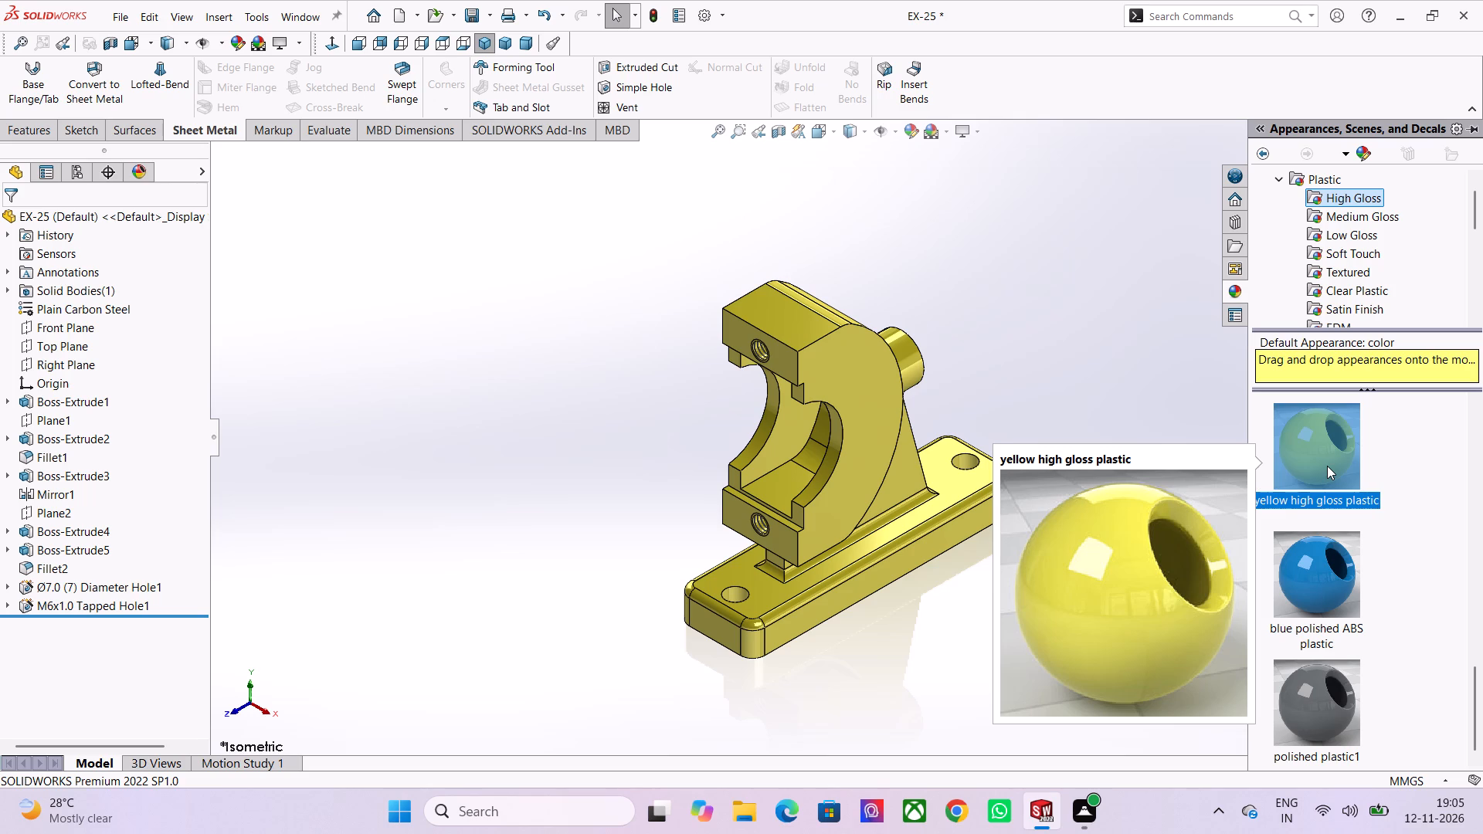
# Apply the polished plastic1 appearance to the bracket.
pyautogui.doubleClick(1304, 700)
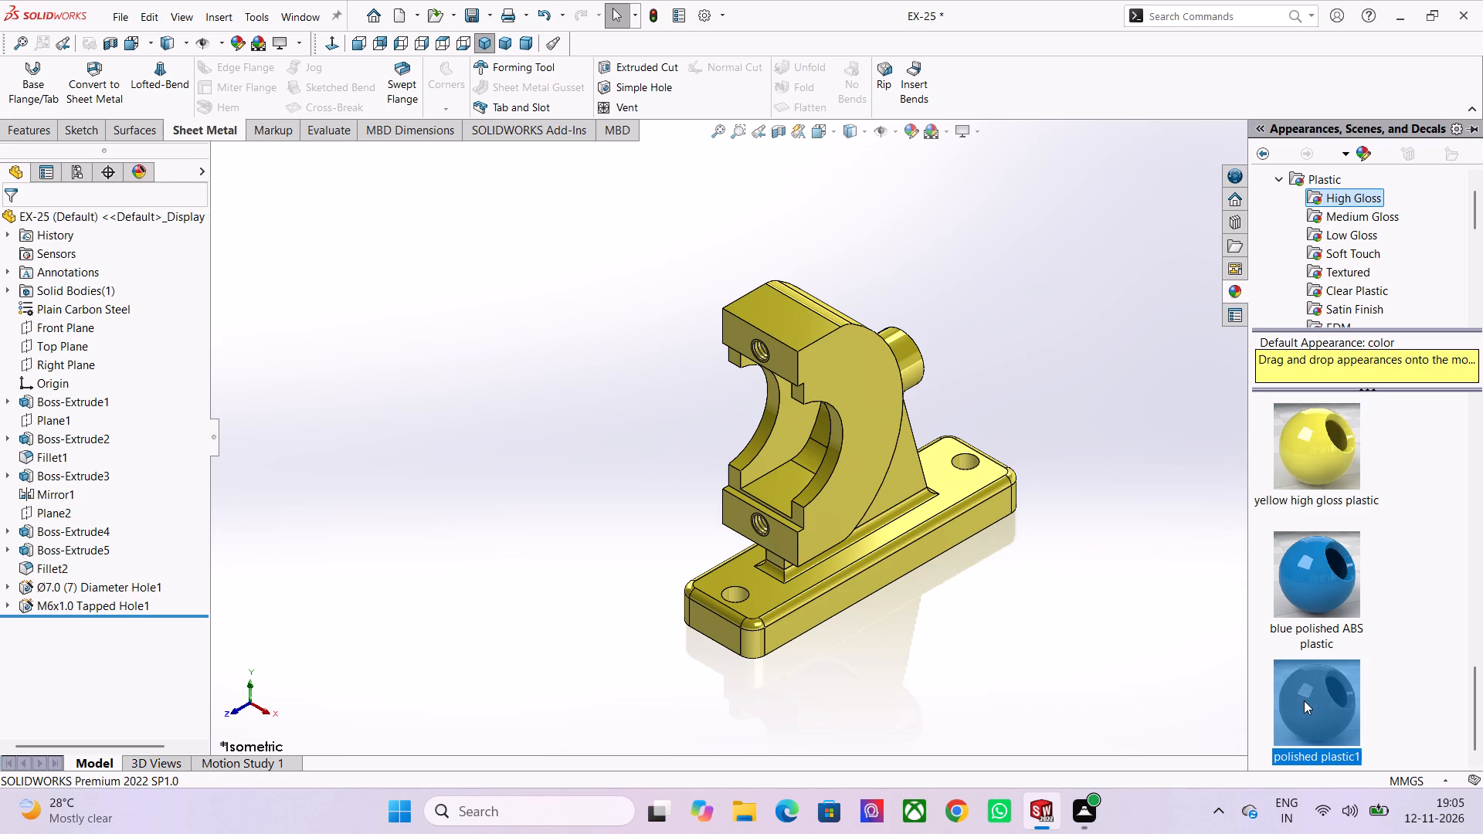
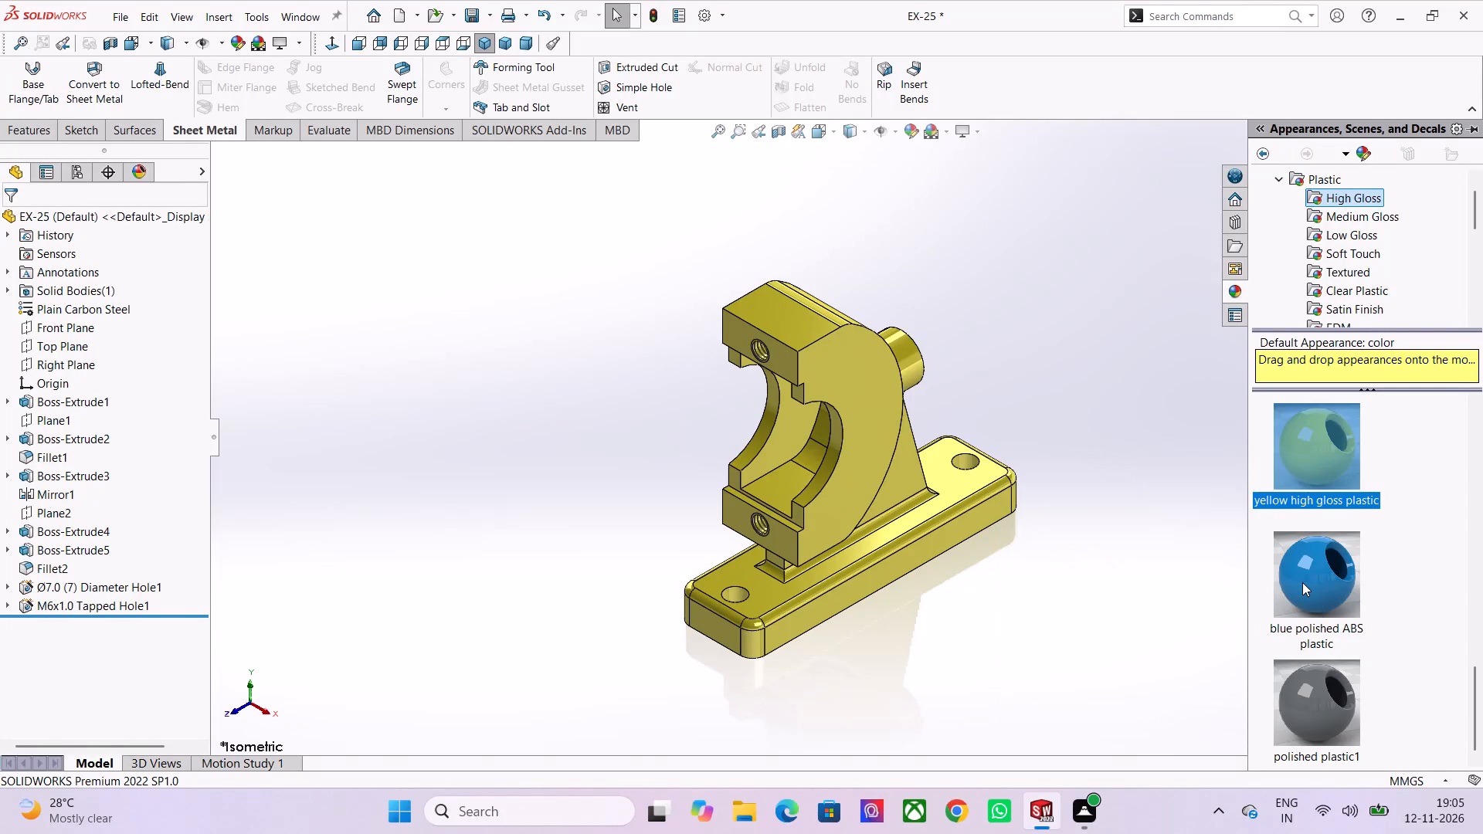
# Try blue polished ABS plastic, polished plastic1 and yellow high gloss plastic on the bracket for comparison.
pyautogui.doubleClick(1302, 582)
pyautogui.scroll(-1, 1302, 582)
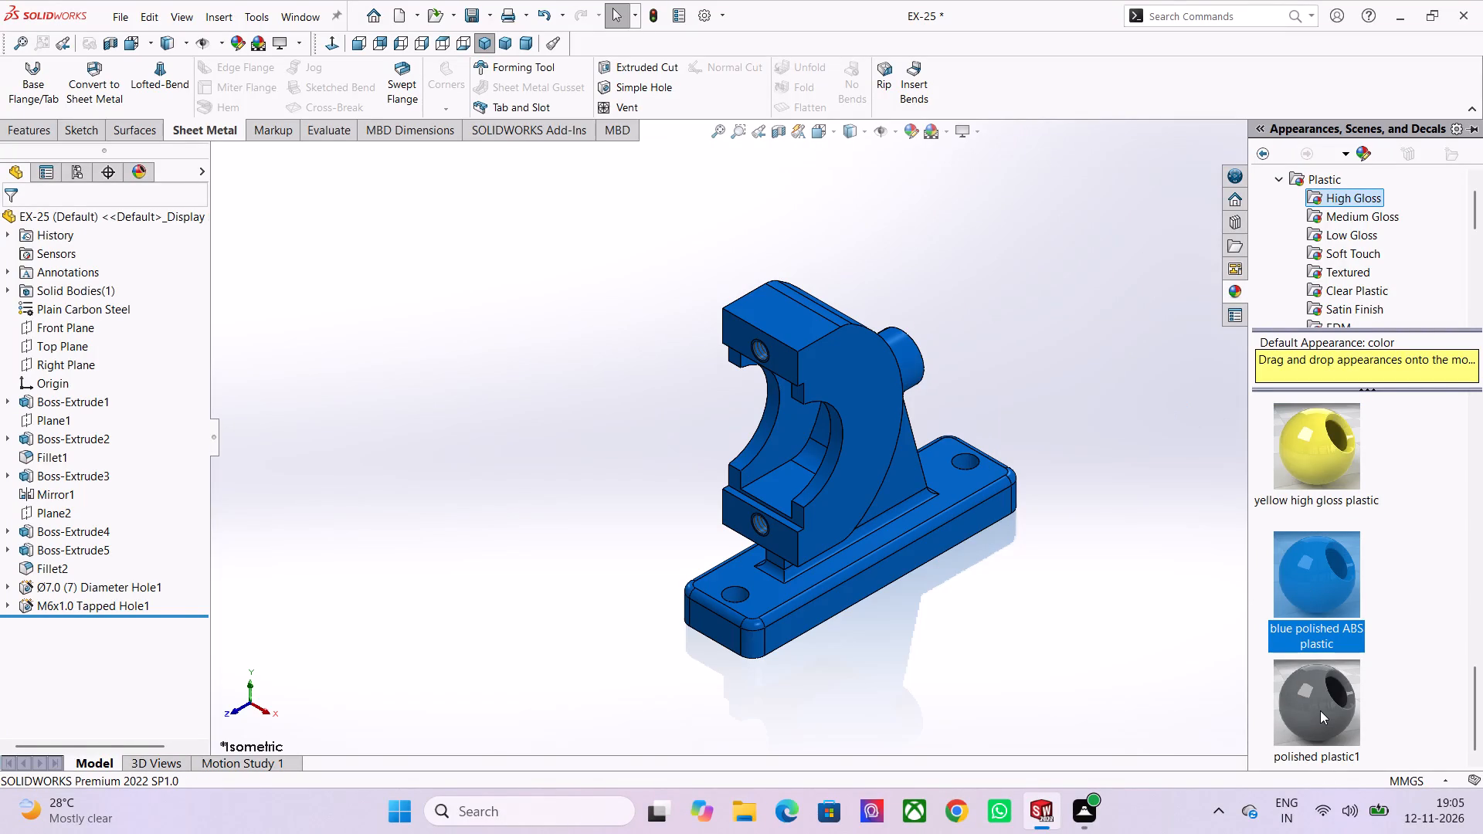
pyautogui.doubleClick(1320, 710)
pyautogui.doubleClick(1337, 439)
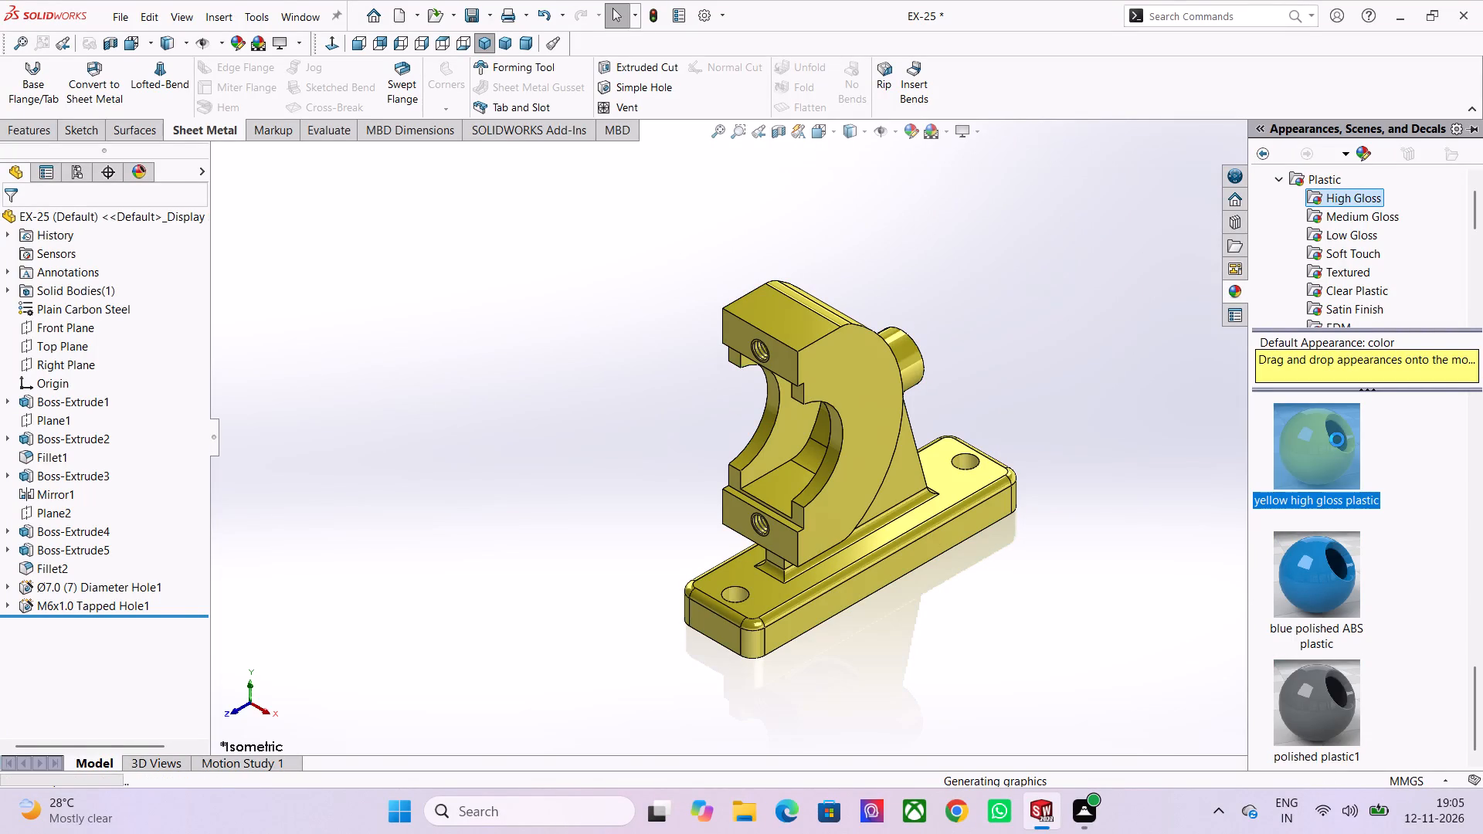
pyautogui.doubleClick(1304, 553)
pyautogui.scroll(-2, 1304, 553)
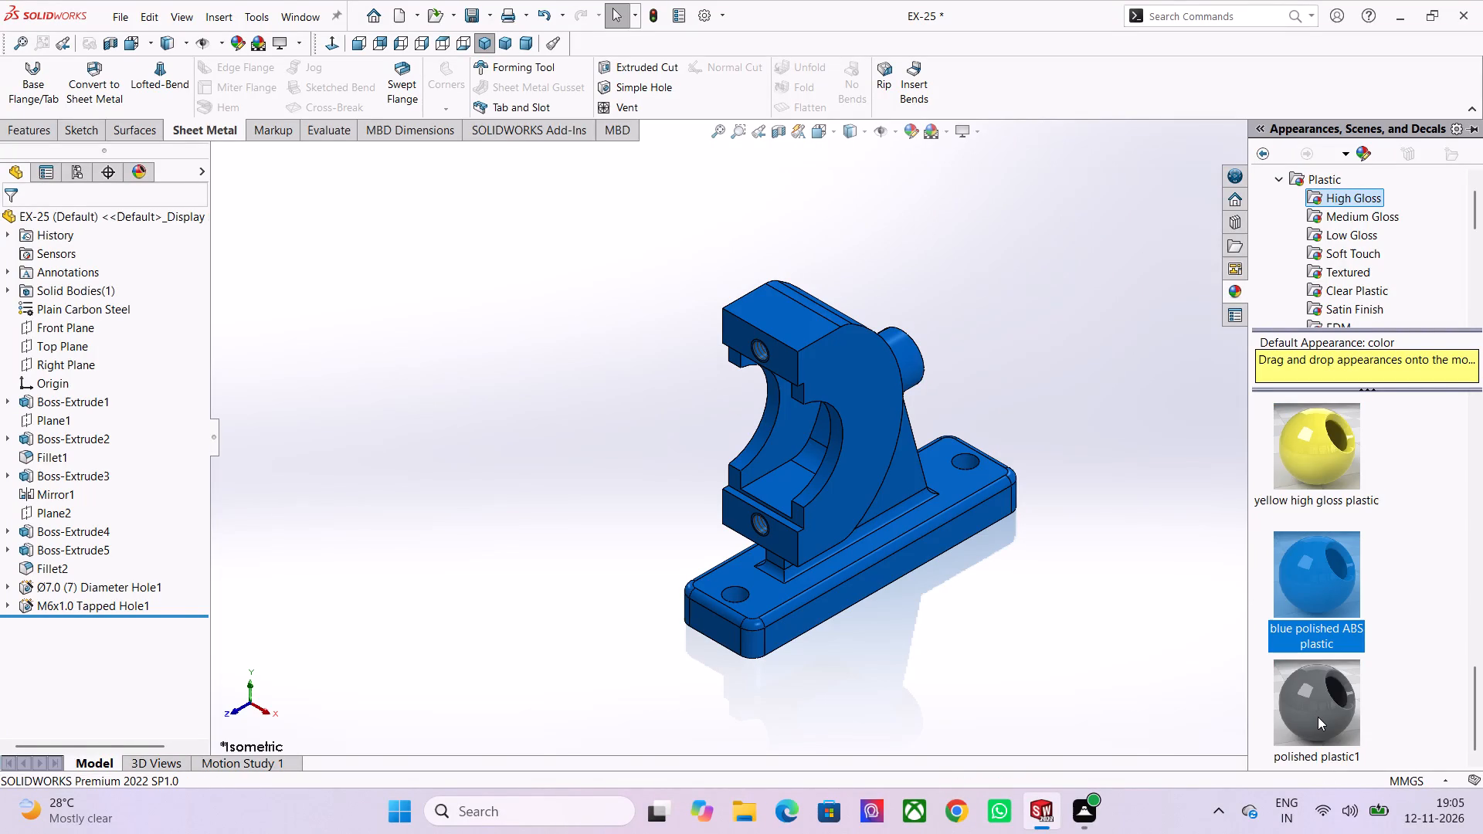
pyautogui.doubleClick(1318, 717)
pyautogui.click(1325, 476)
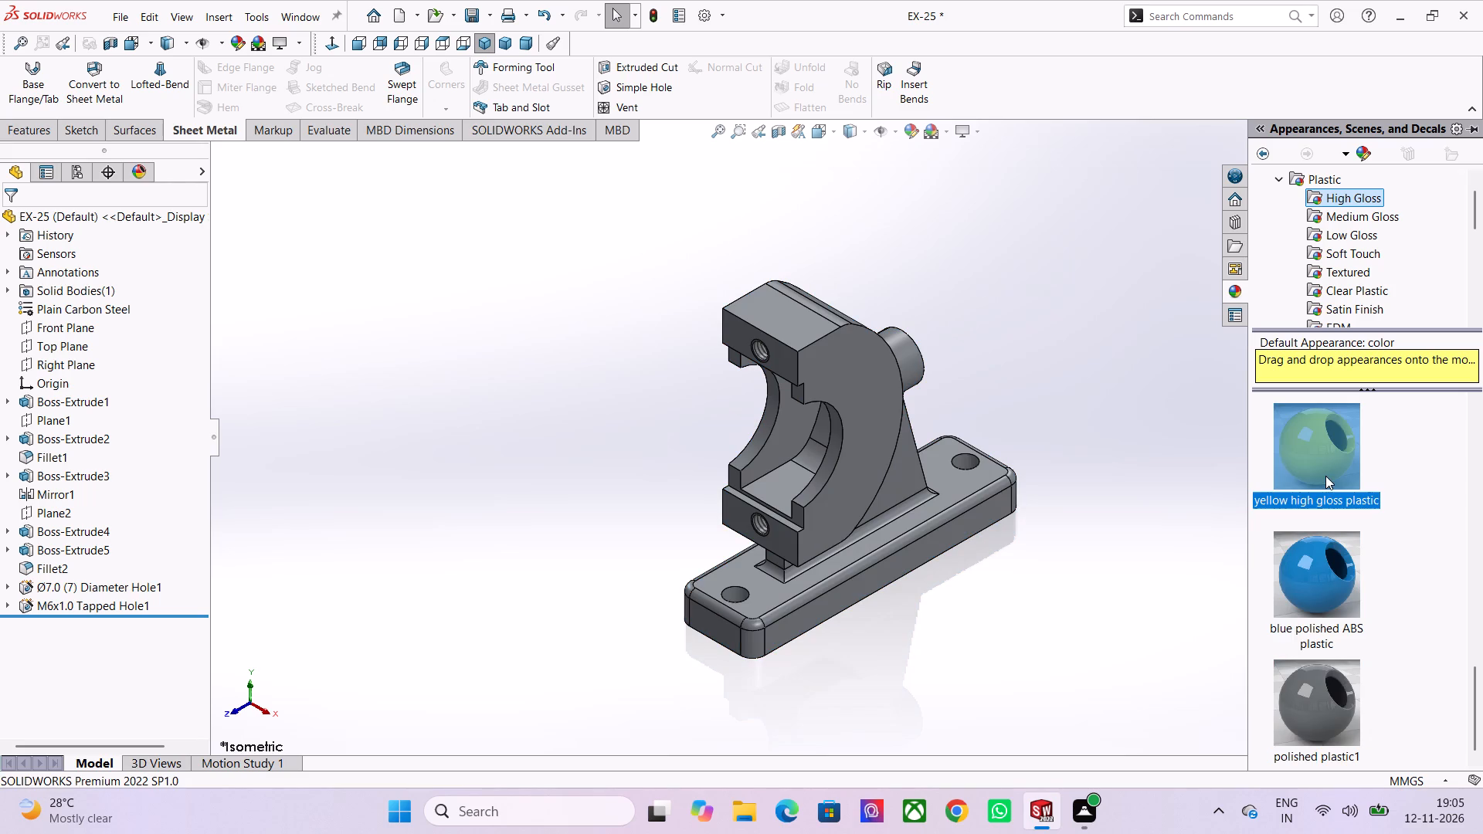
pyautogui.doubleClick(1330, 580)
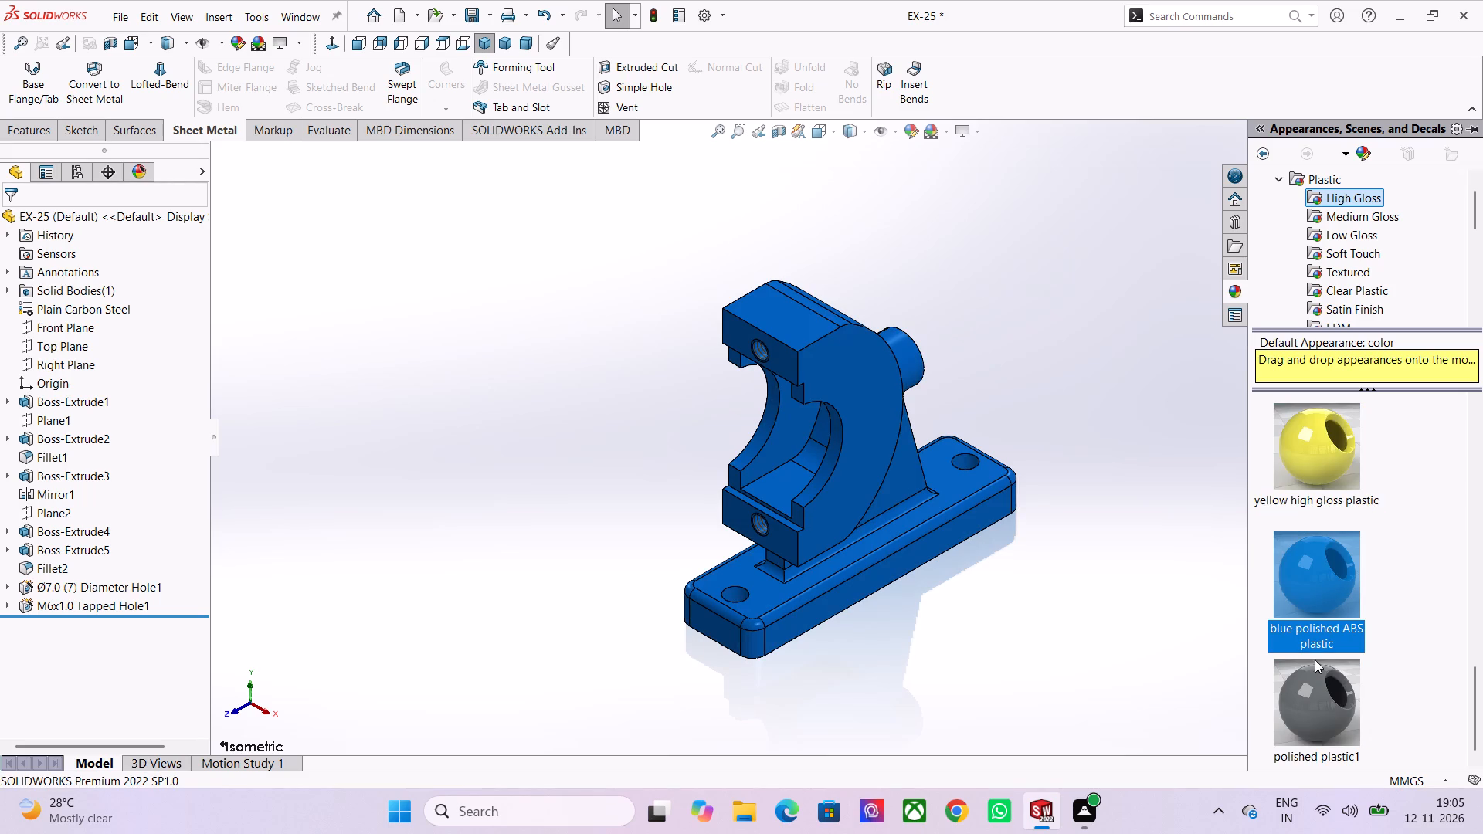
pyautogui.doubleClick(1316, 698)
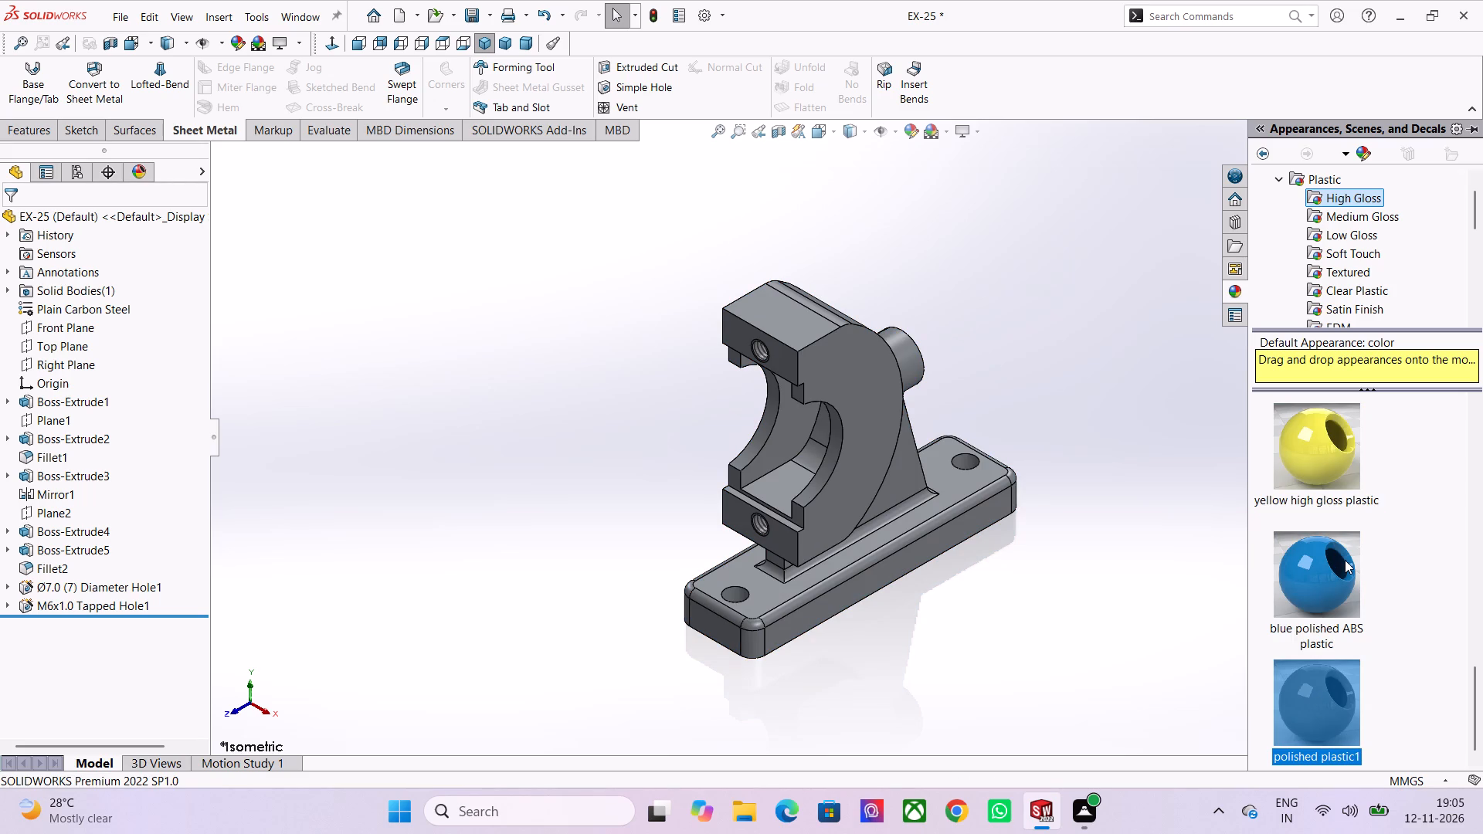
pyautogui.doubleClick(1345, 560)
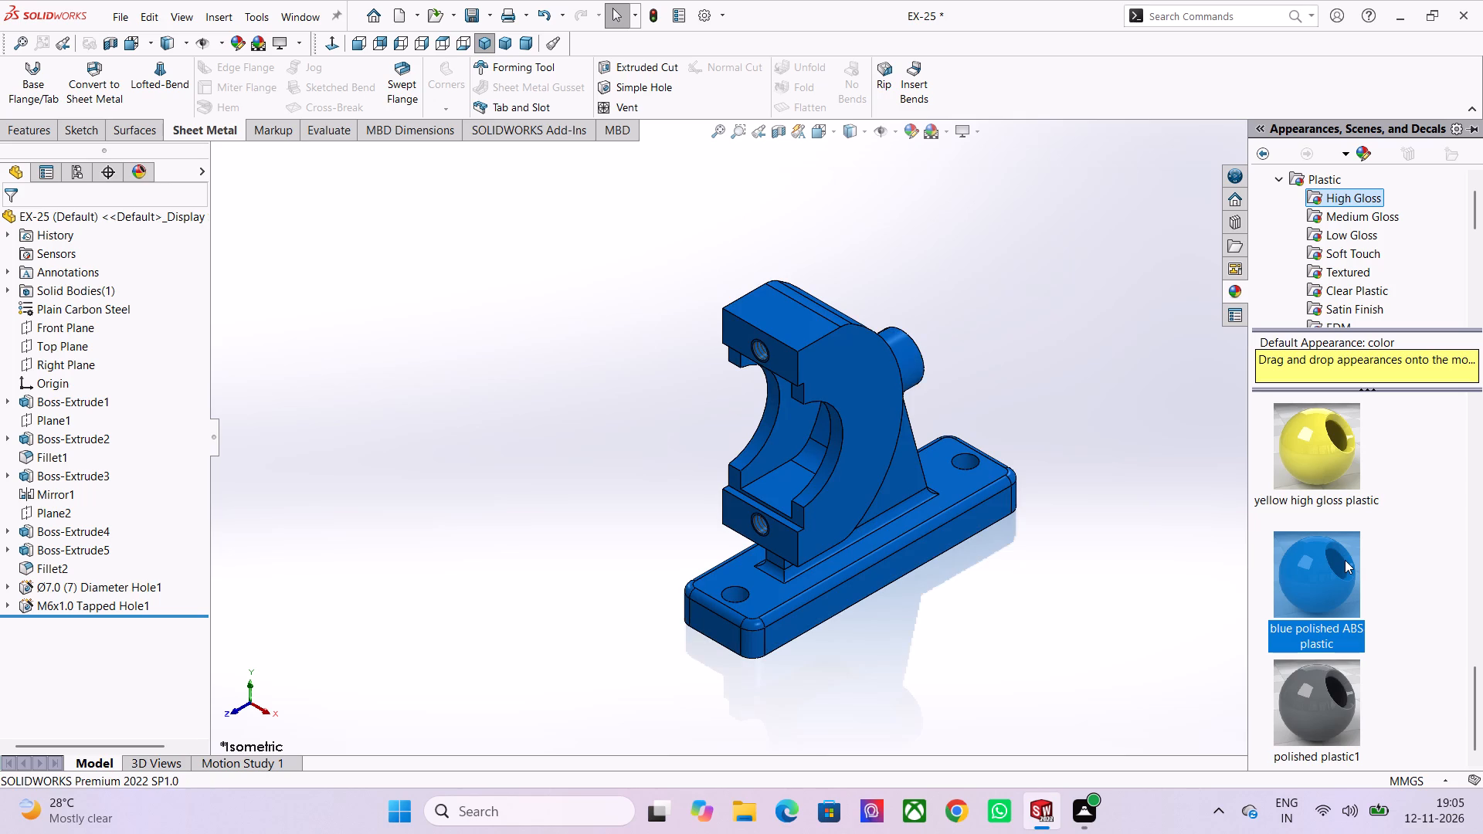
# Apply the polished plastic1 appearance to the bracket.
pyautogui.doubleClick(1314, 719)
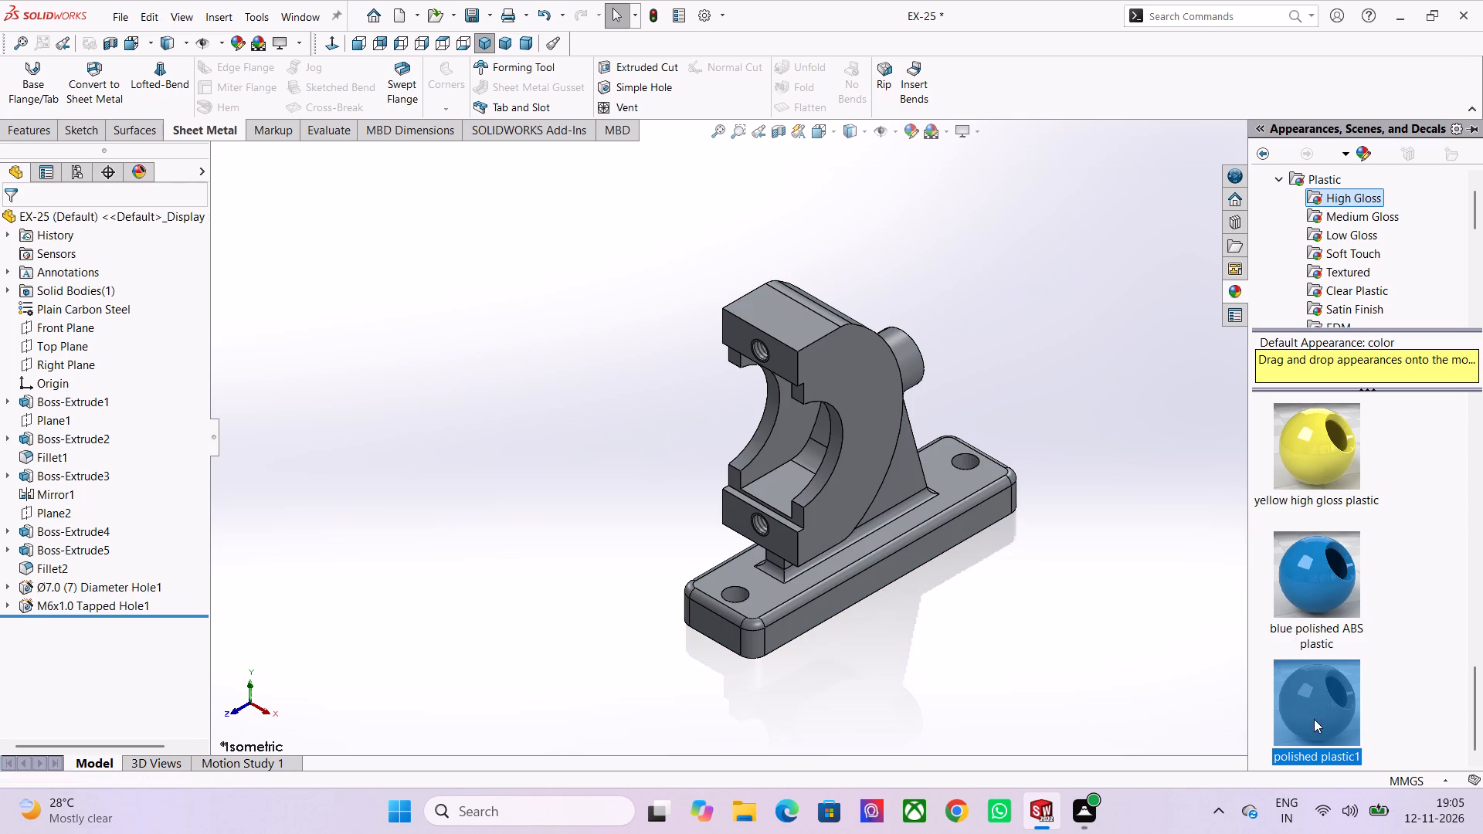
pyautogui.click(1133, 550)
# Examine the bracket's finish from several angles, including its clamp opening, rear boss and the underside of the base.
pyautogui.scroll(2, 551, 445)
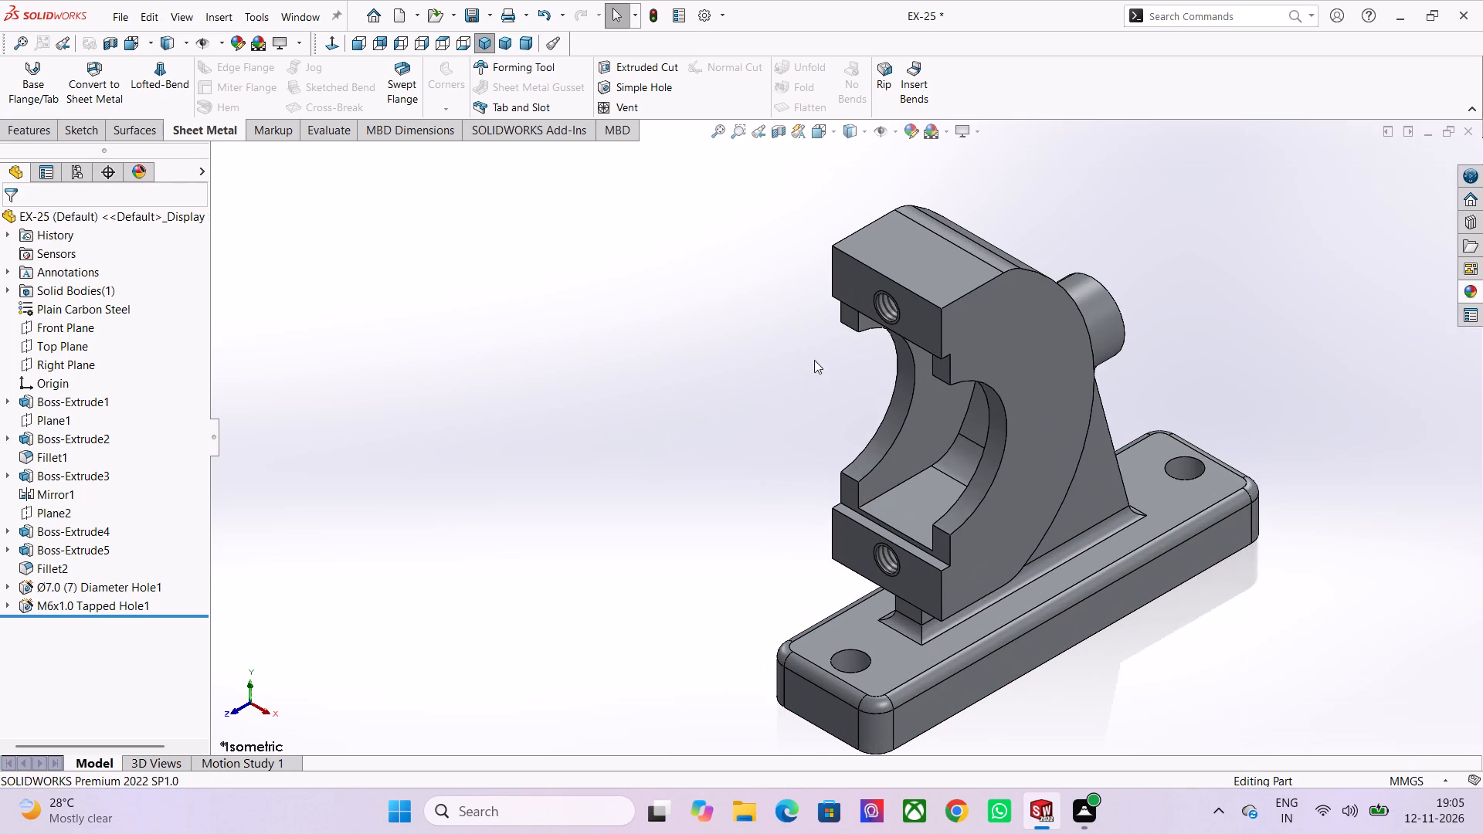
pyautogui.moveTo(986, 586); pyautogui.dragTo(1047, 490, button='middle')
pyautogui.scroll(1, 986, 586)
pyautogui.scroll(-1, 1047, 490)
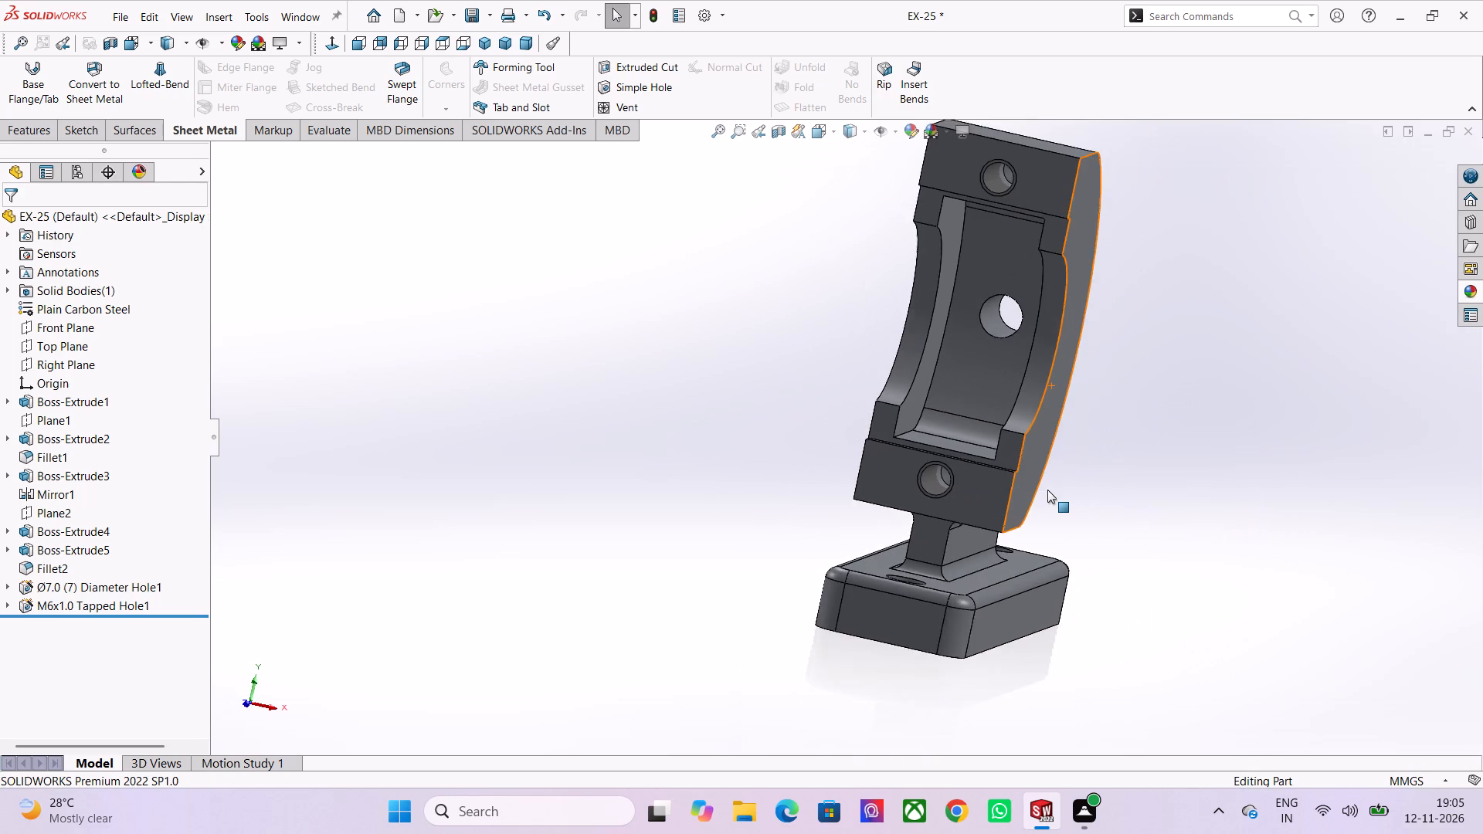
pyautogui.scroll(-2, 1047, 490)
pyautogui.moveTo(1047, 490); pyautogui.dragTo(976, 578, button='middle')
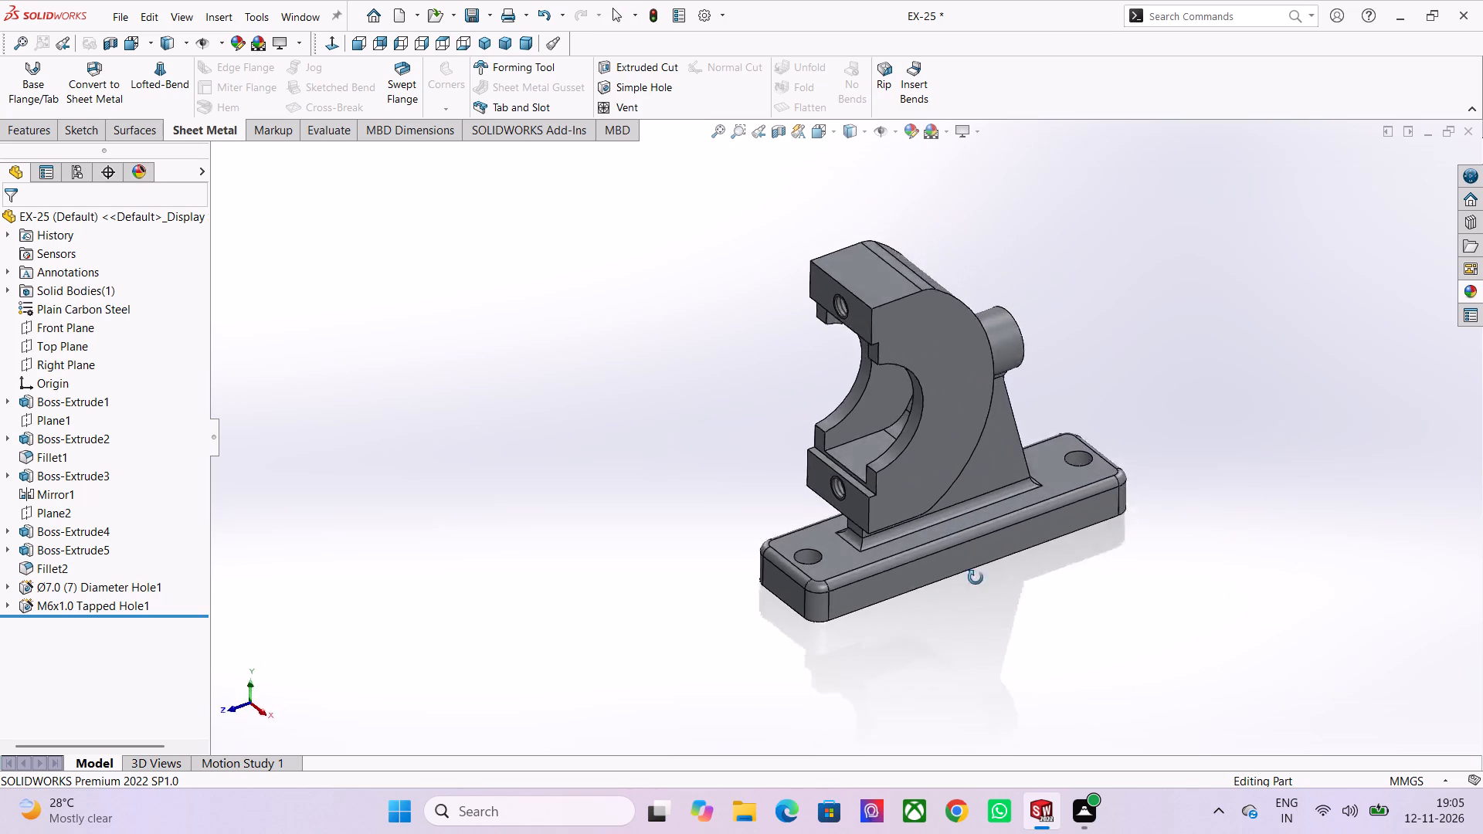
pyautogui.moveTo(976, 578); pyautogui.dragTo(1099, 646, button='middle')
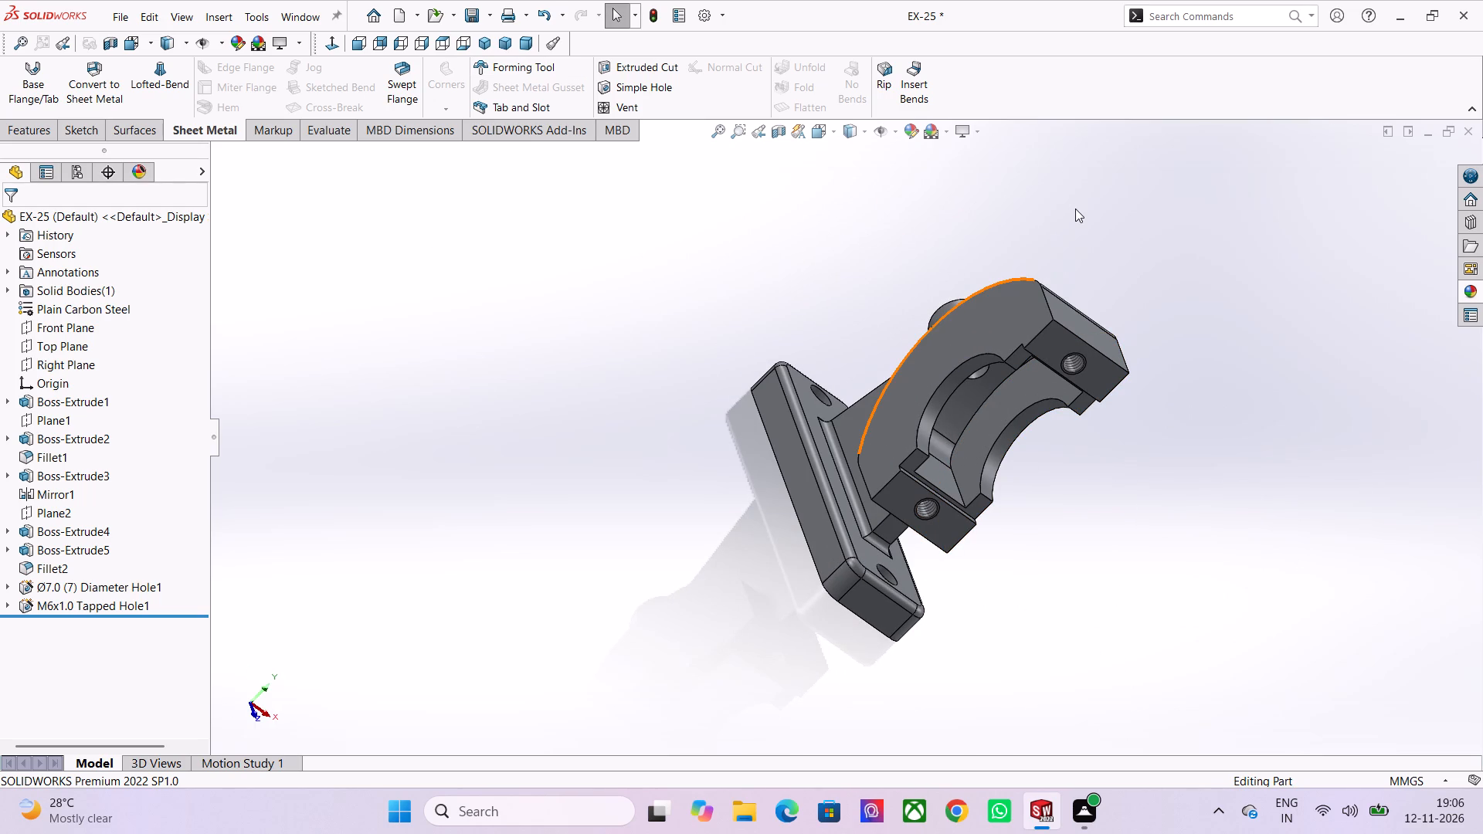
pyautogui.moveTo(1075, 208); pyautogui.dragTo(867, 143, button='middle')
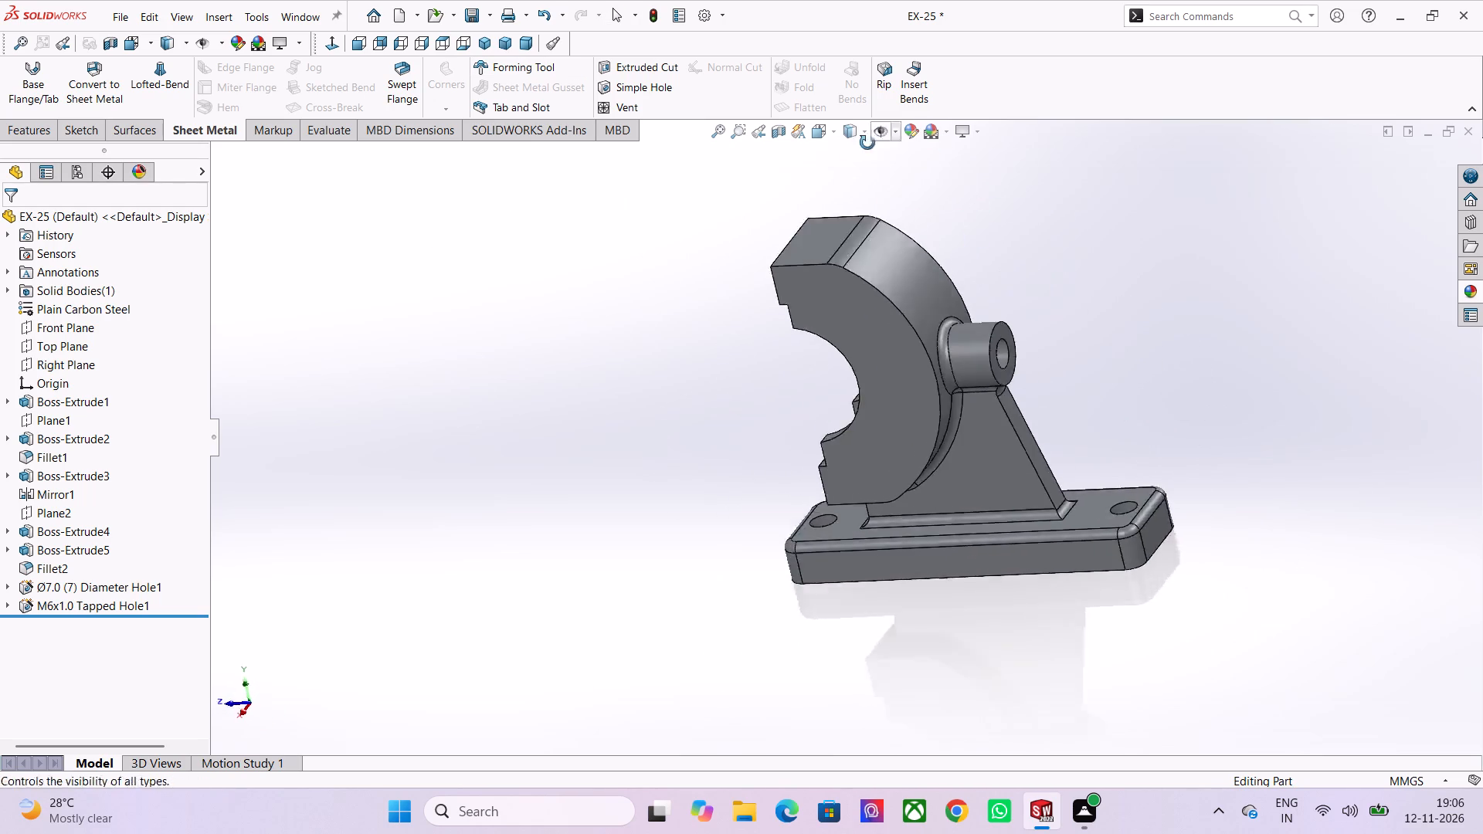
pyautogui.moveTo(867, 143); pyautogui.dragTo(1011, 568, button='middle')
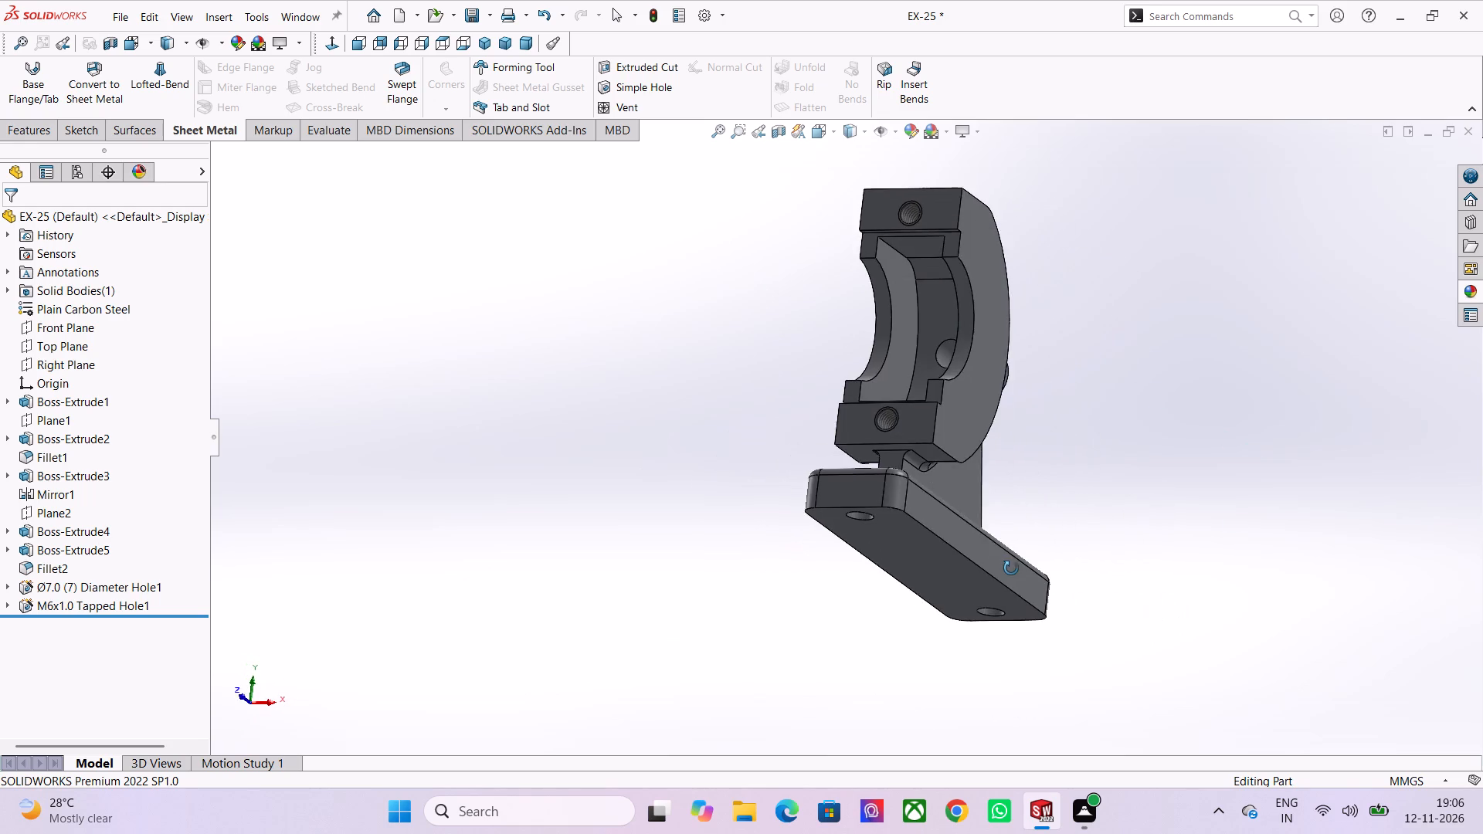
pyautogui.moveTo(1011, 568); pyautogui.dragTo(1016, 697, button='middle')
pyautogui.scroll(1, 942, 549)
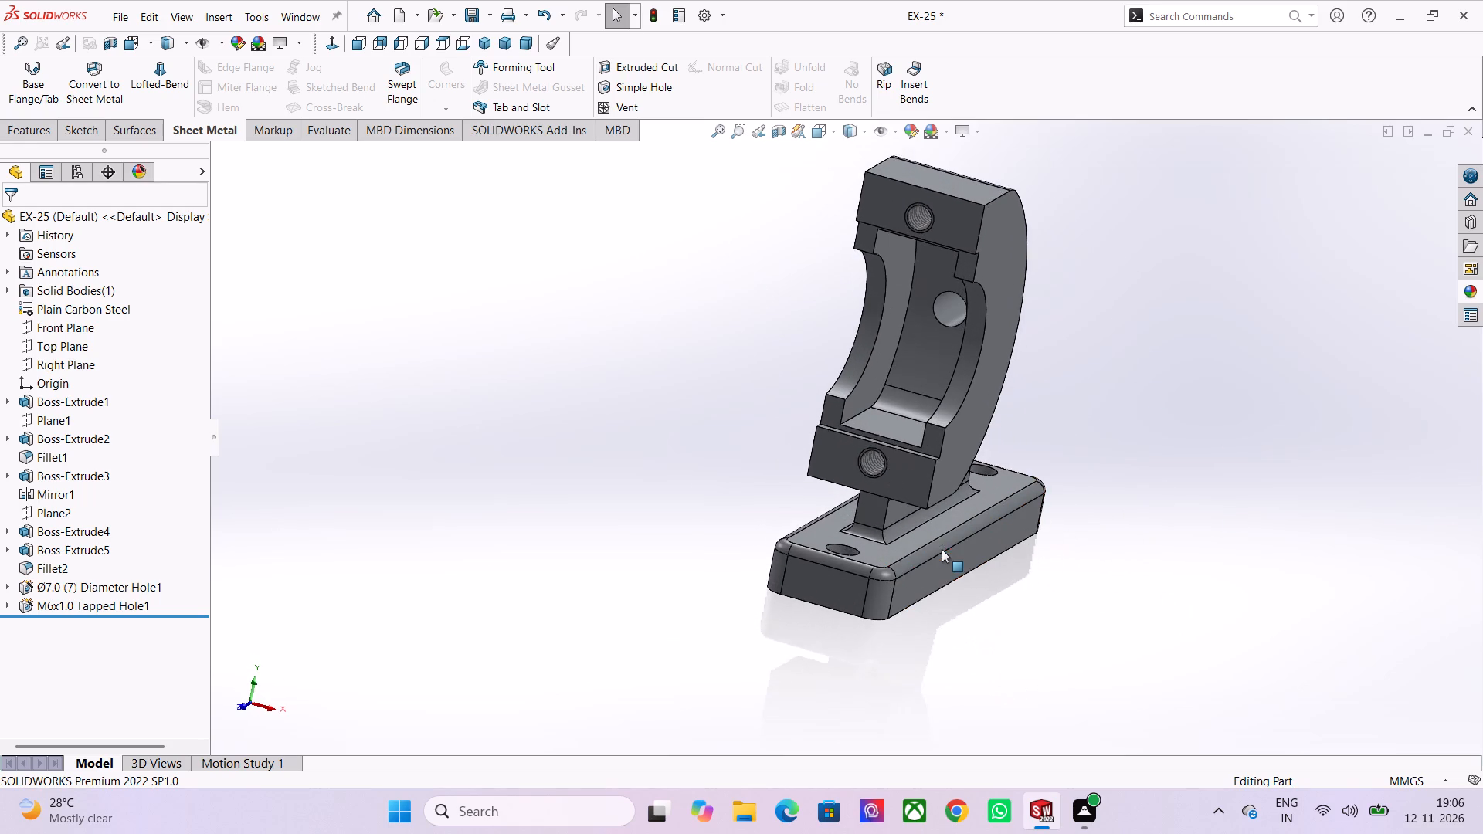
pyautogui.scroll(1, 942, 549)
pyautogui.scroll(1, 1037, 653)
pyautogui.scroll(-2, 1090, 737)
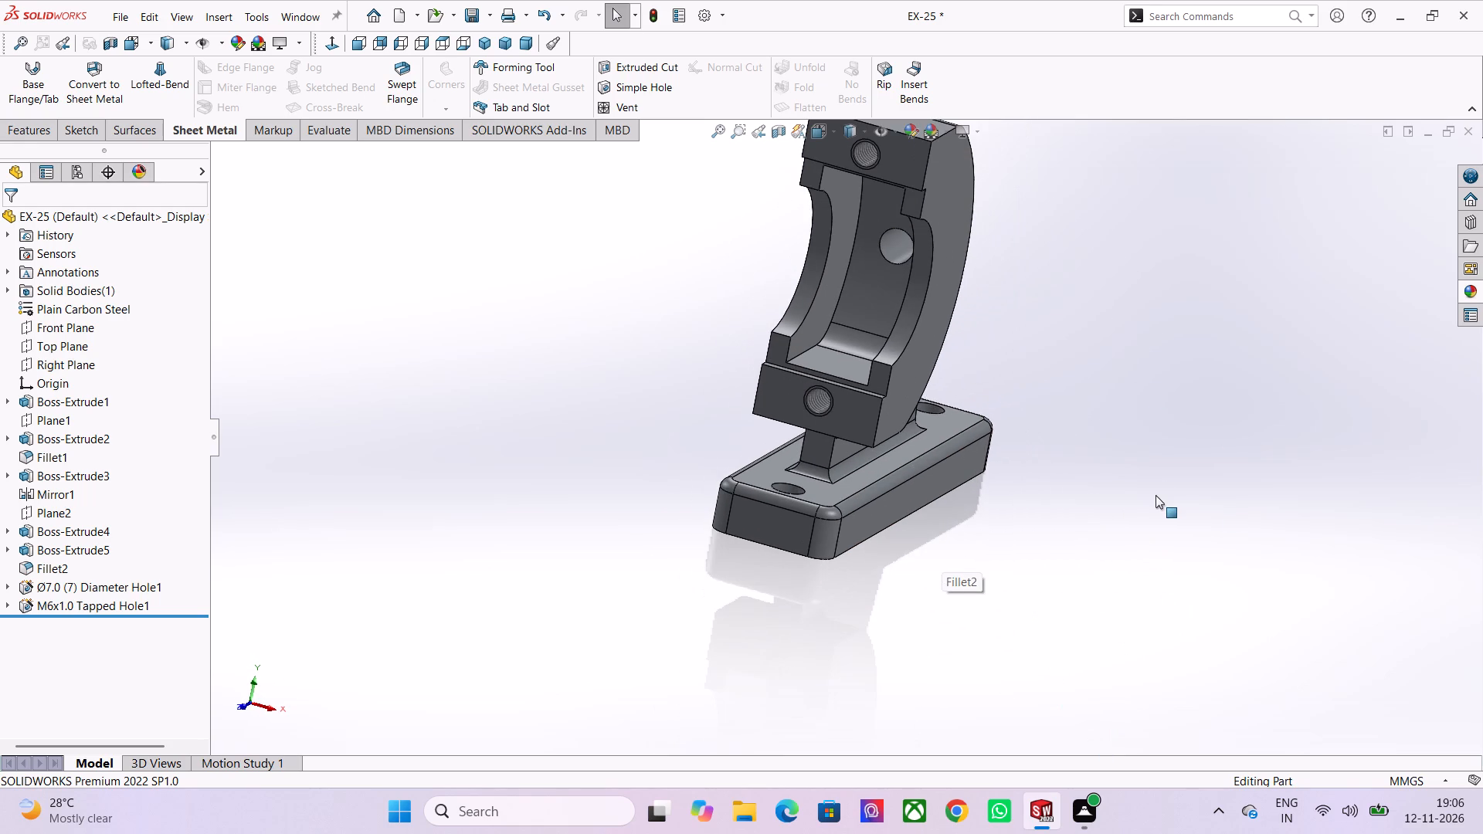
pyautogui.scroll(1, 1156, 495)
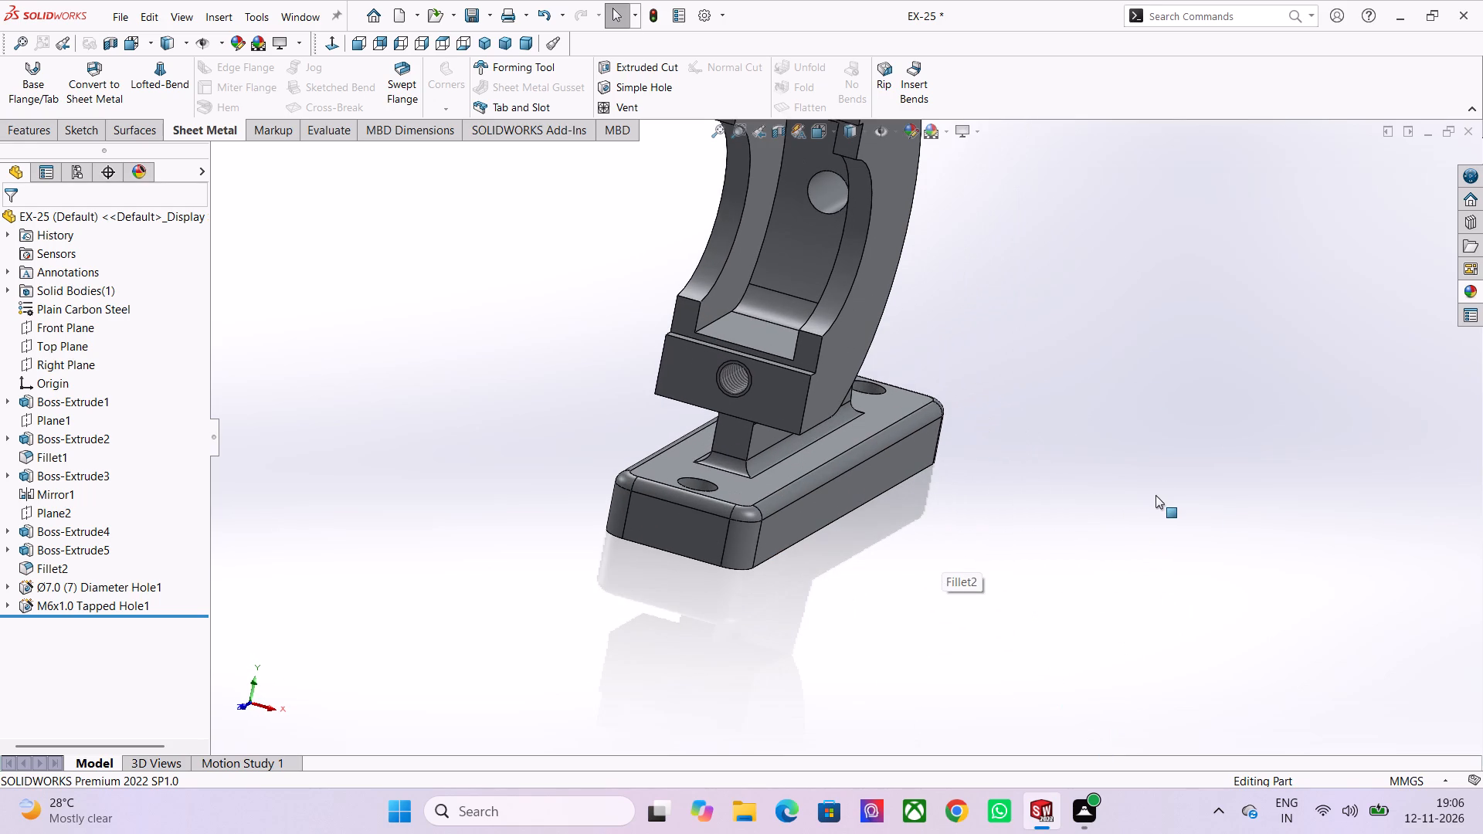
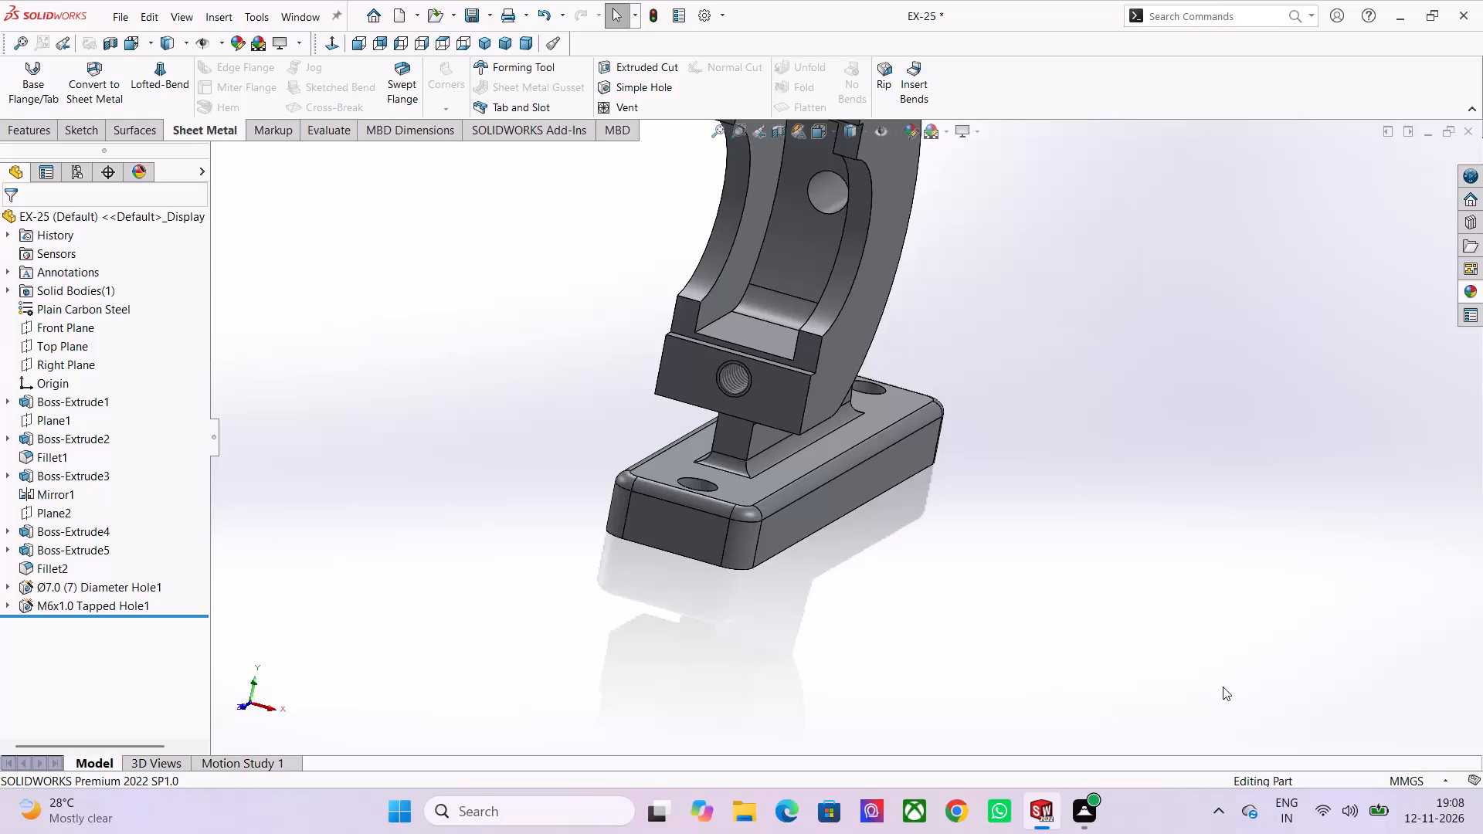
# Inspect the finished bracket from the front, side and rear, checking the clamp jaws, tapped holes, rear boss and base.
pyautogui.moveTo(1253, 731); pyautogui.dragTo(1482, 833)
pyautogui.scroll(-2, 668, 372)
pyautogui.scroll(-2, 818, 332)
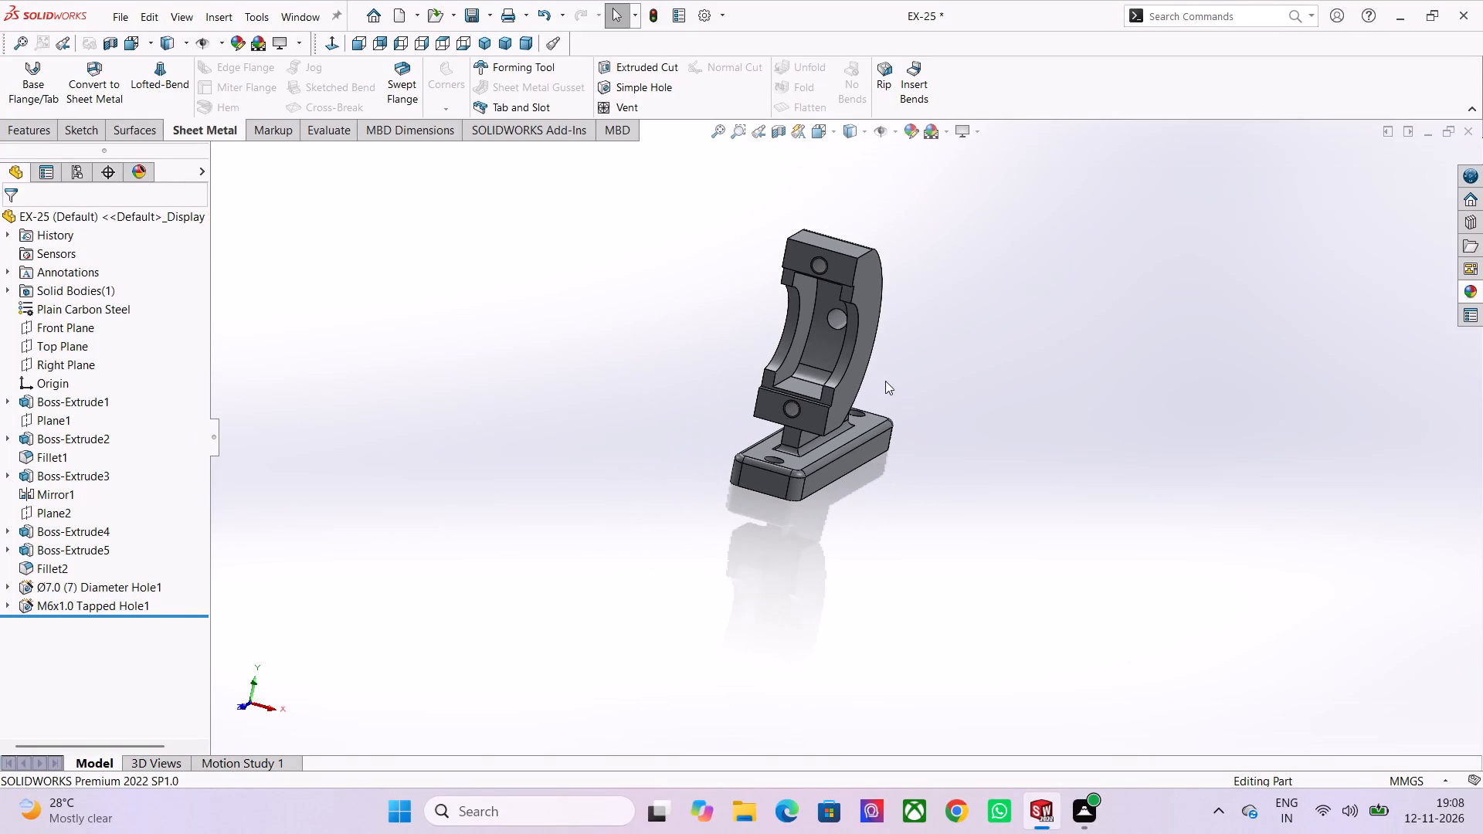
pyautogui.scroll(-2, 881, 378)
pyautogui.moveTo(893, 412); pyautogui.dragTo(882, 473, button='middle')
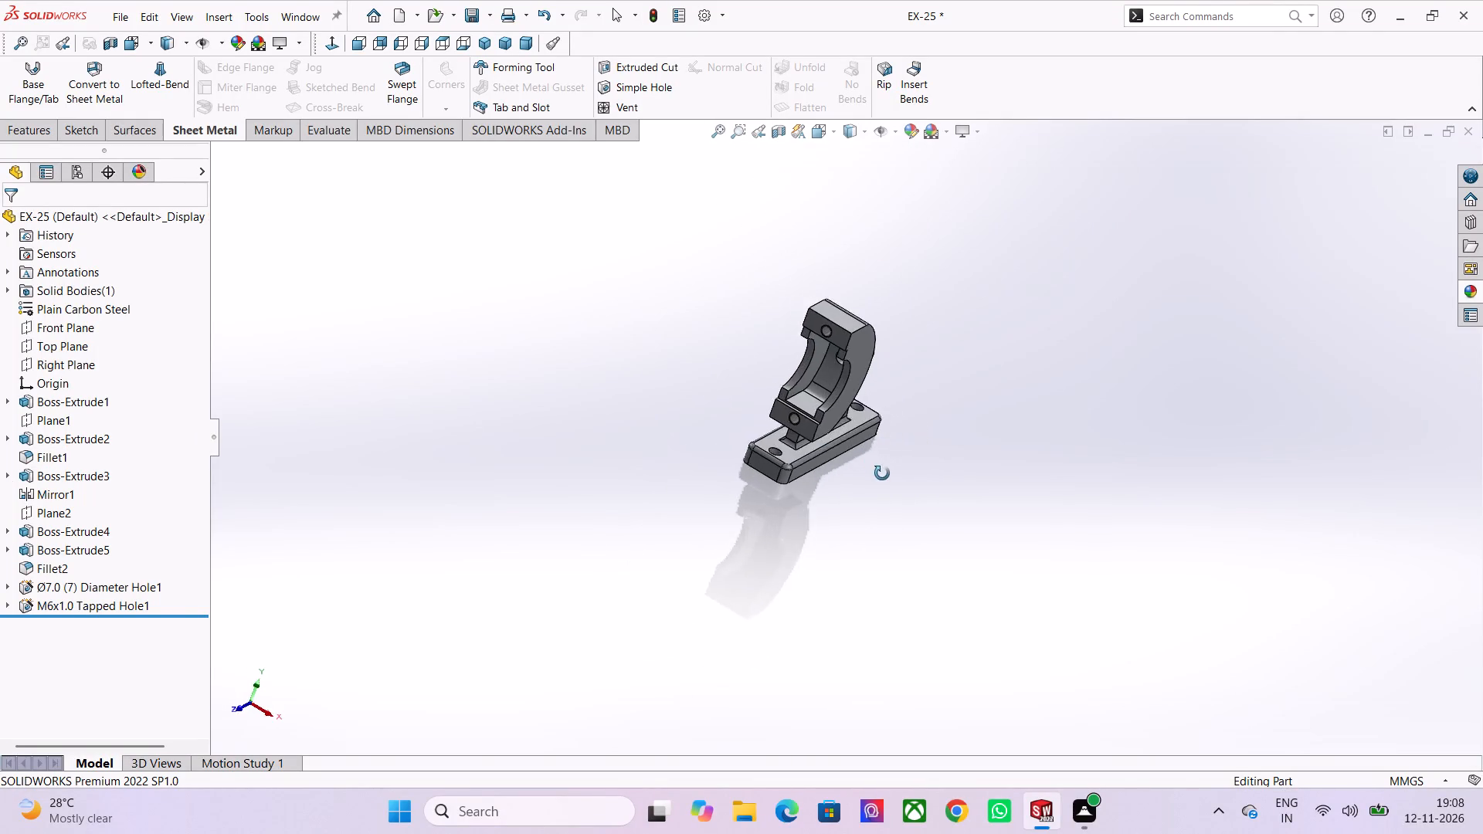
pyautogui.moveTo(882, 473); pyautogui.dragTo(806, 429, button='middle')
pyautogui.scroll(4, 806, 429)
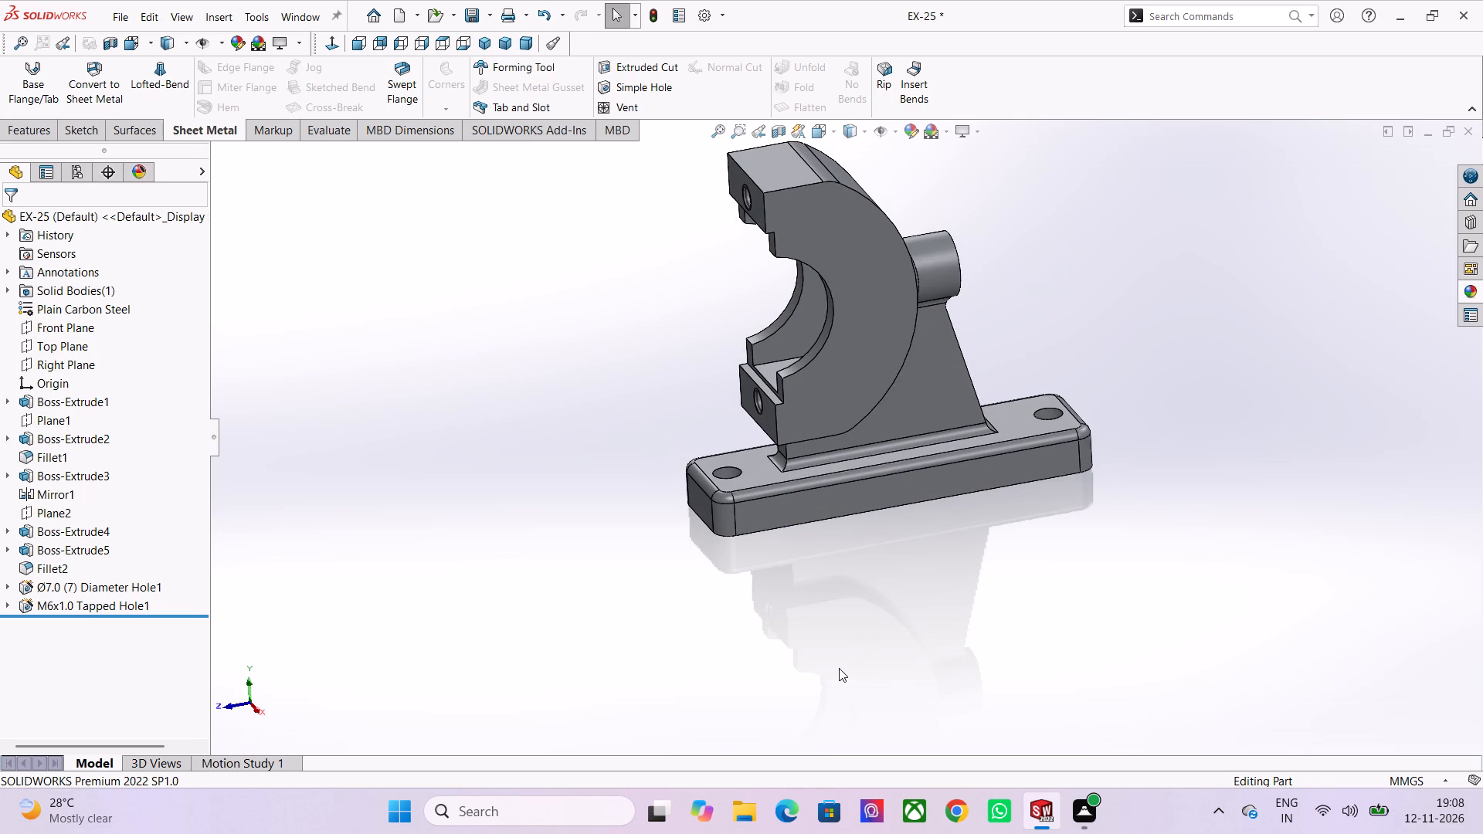
pyautogui.scroll(-1, 832, 679)
pyautogui.scroll(-2, 950, 356)
pyautogui.scroll(3, 950, 356)
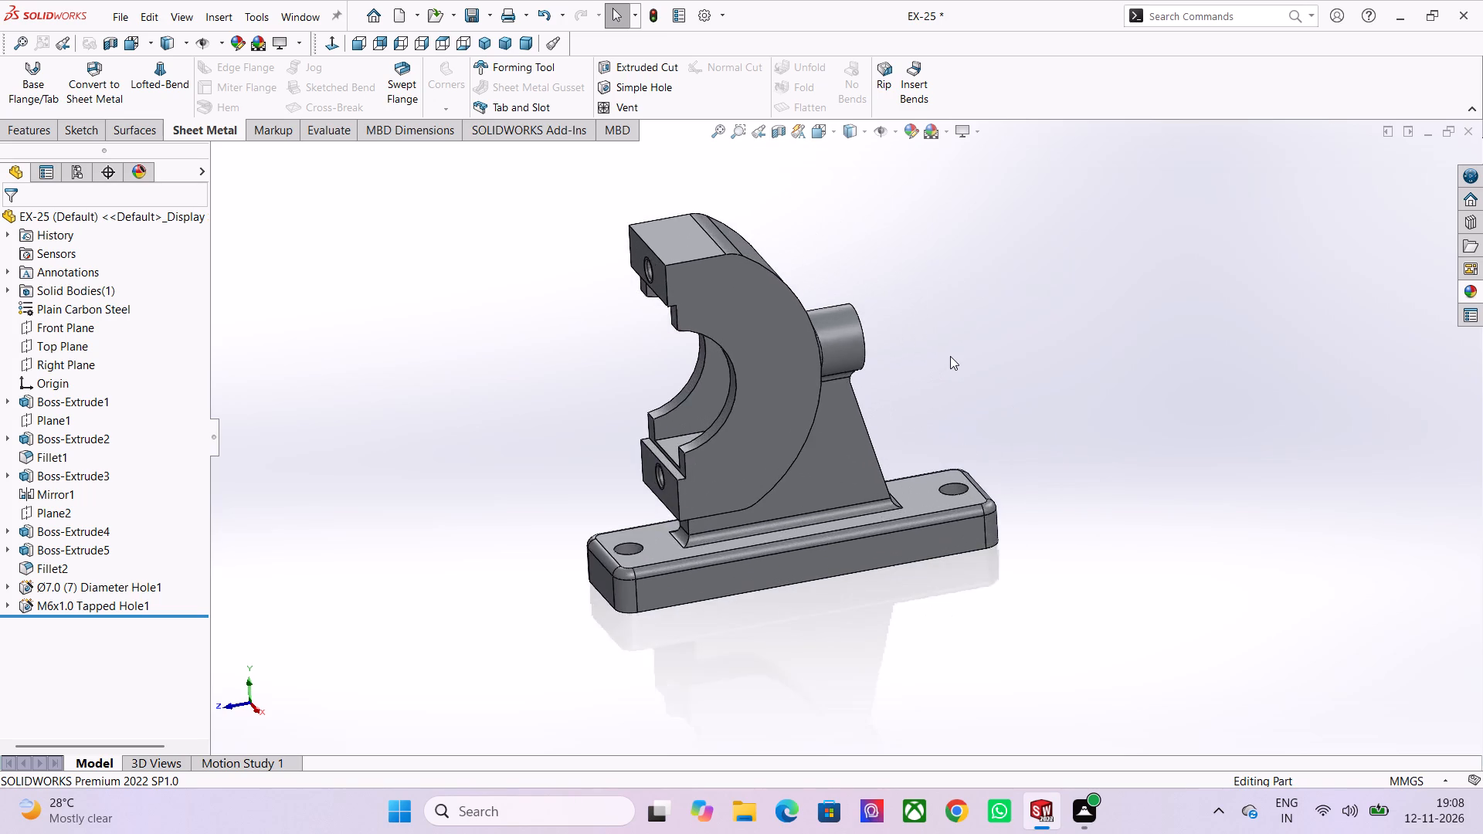
pyautogui.scroll(-2, 950, 356)
pyautogui.moveTo(709, 413); pyautogui.dragTo(762, 440, button='middle')
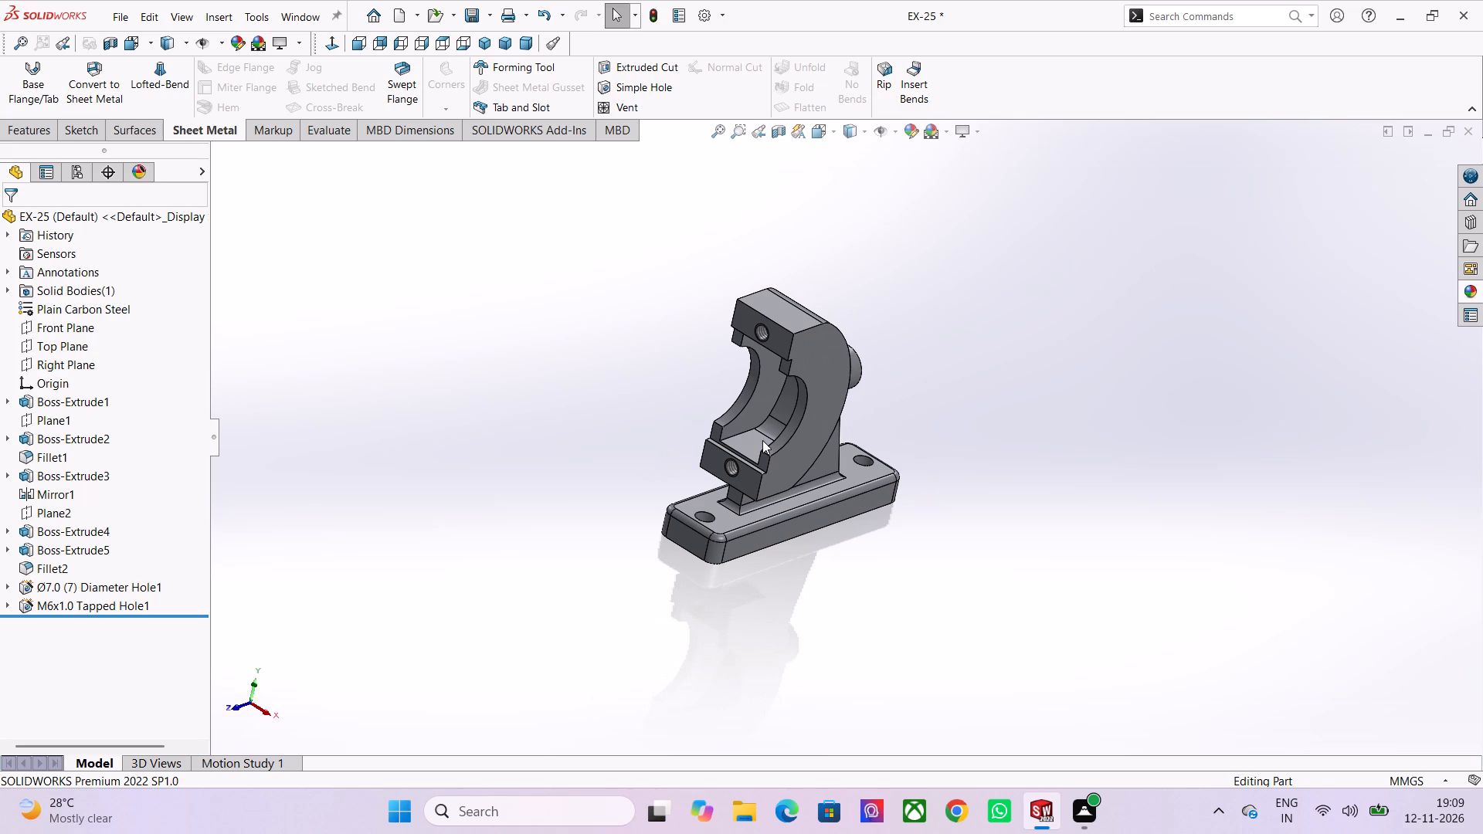
pyautogui.scroll(-1, 762, 440)
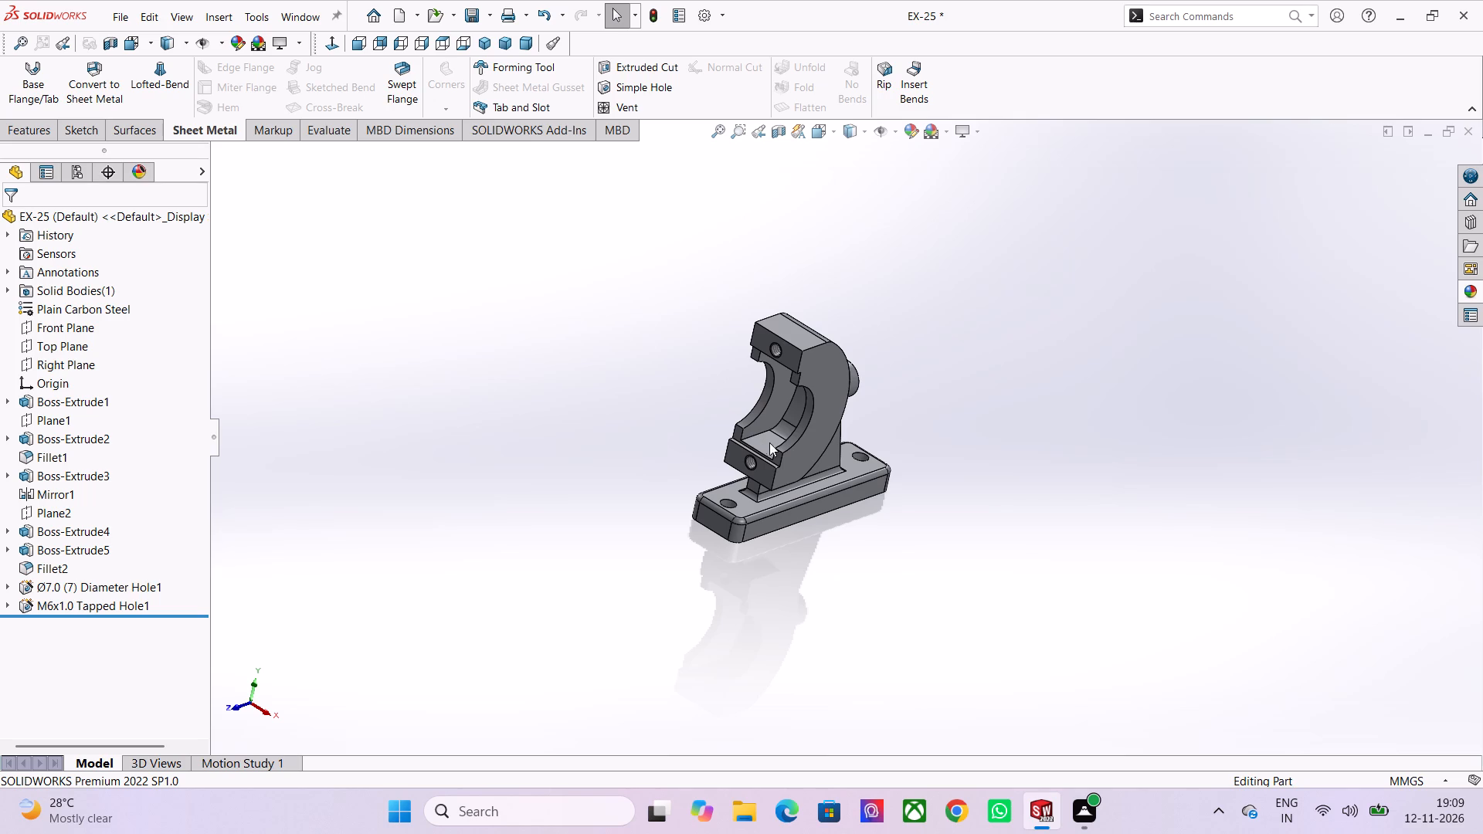
pyautogui.scroll(4, 945, 355)
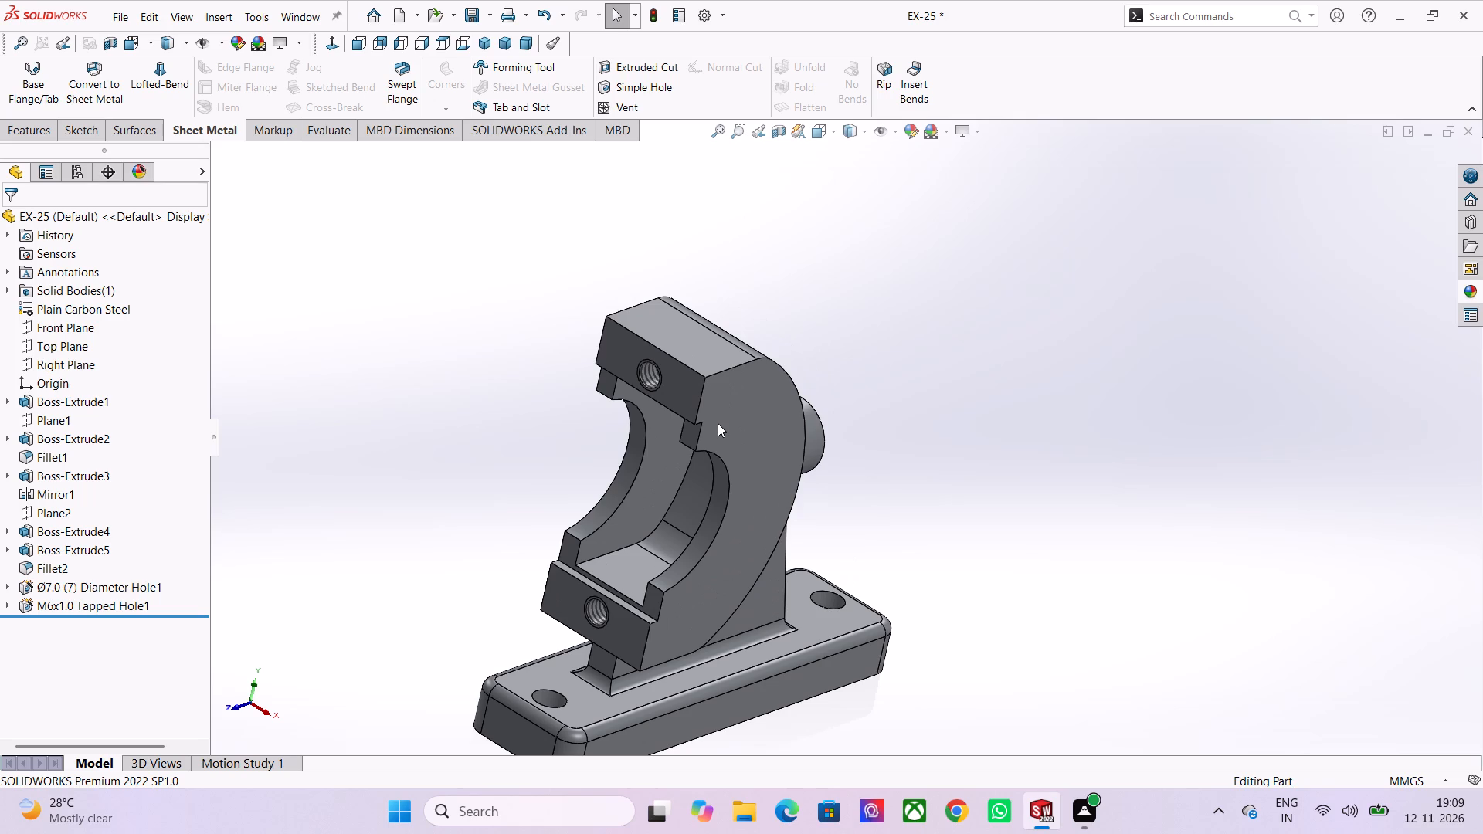
pyautogui.scroll(-2, 792, 585)
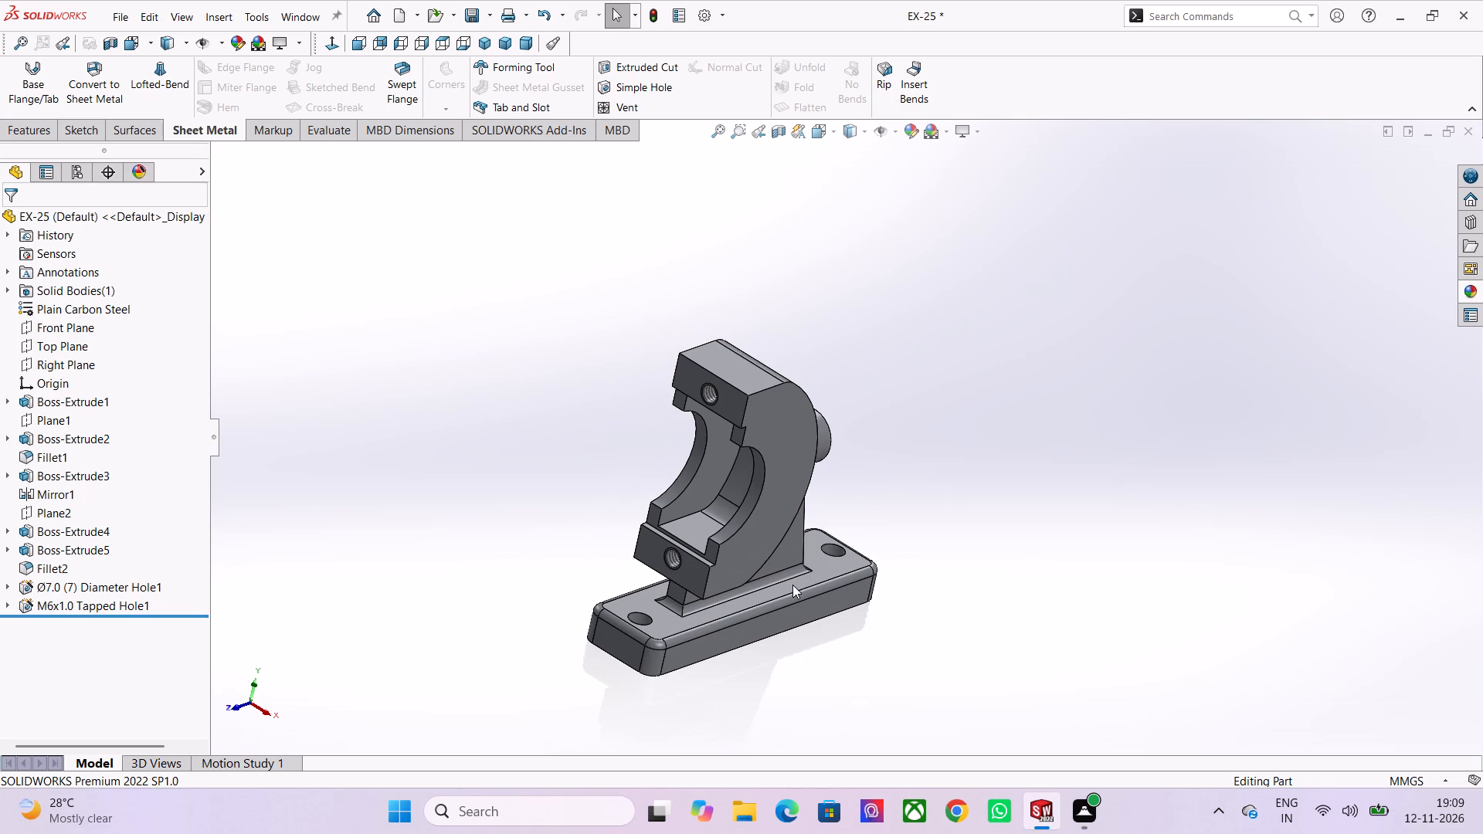
pyautogui.scroll(-1, 835, 758)
pyautogui.moveTo(799, 710); pyautogui.dragTo(877, 499, button='middle')
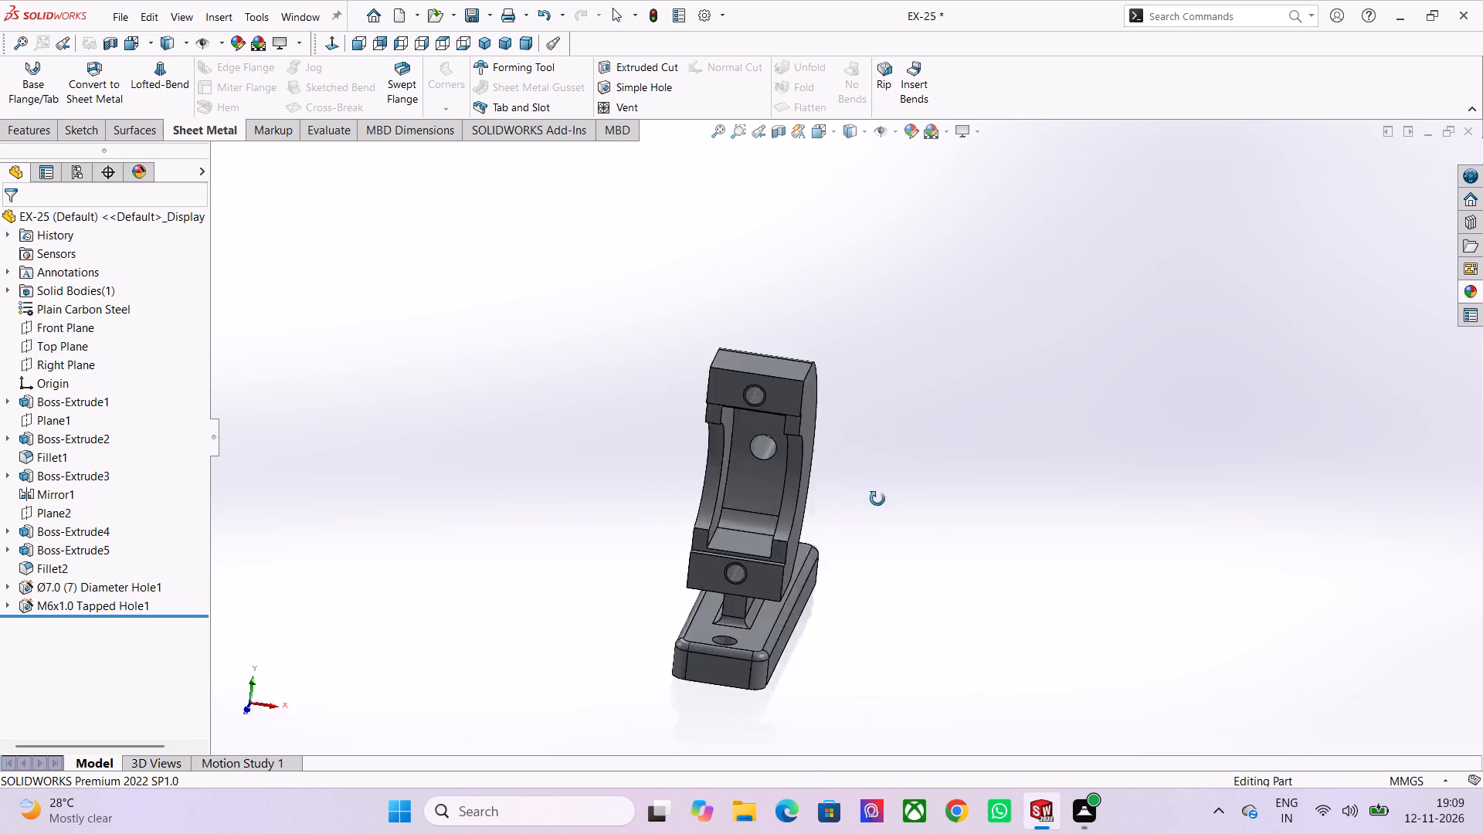
pyautogui.moveTo(877, 499); pyautogui.dragTo(708, 419, button='middle')
pyautogui.scroll(1, 867, 588)
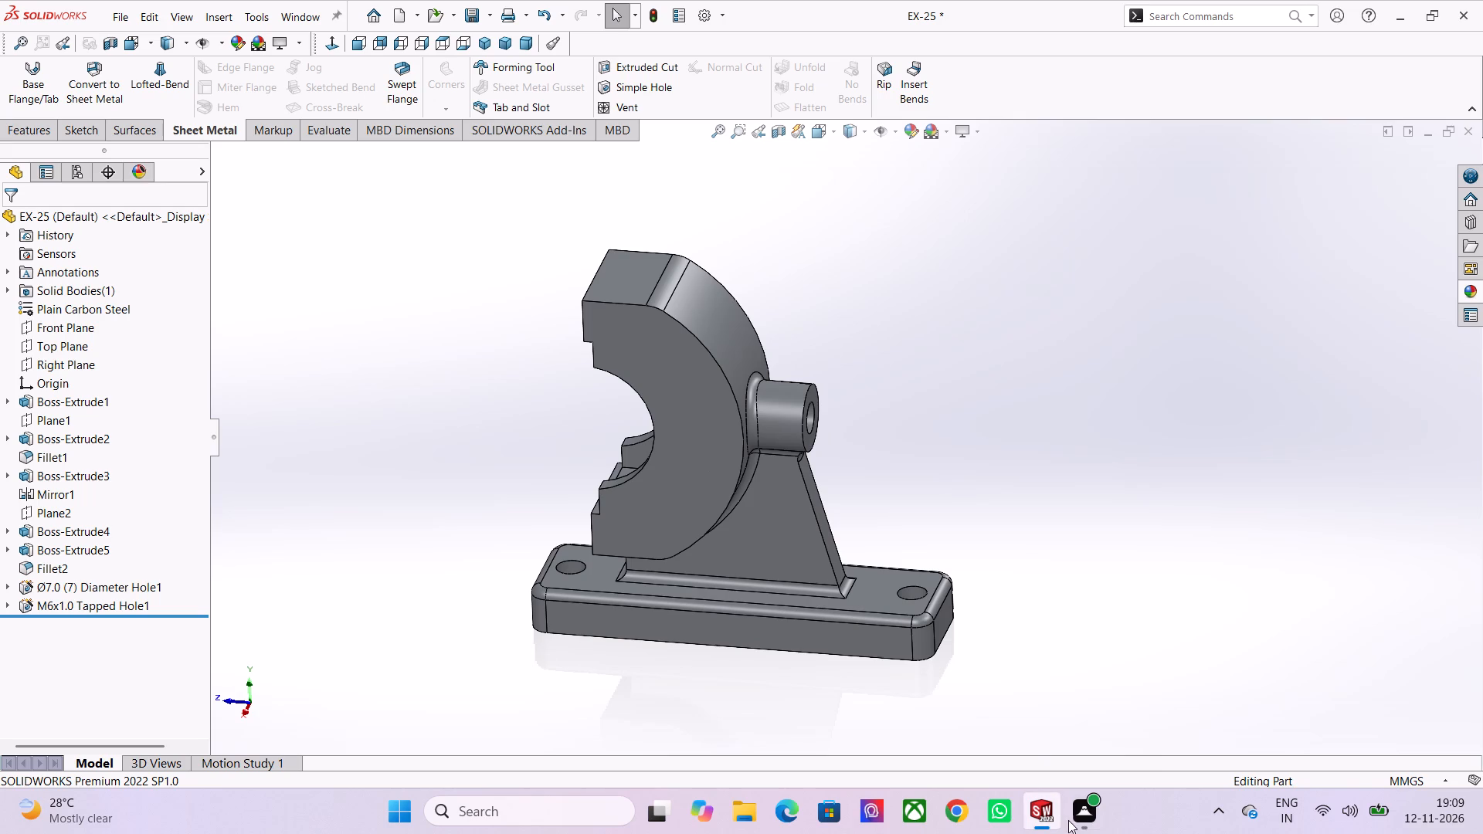
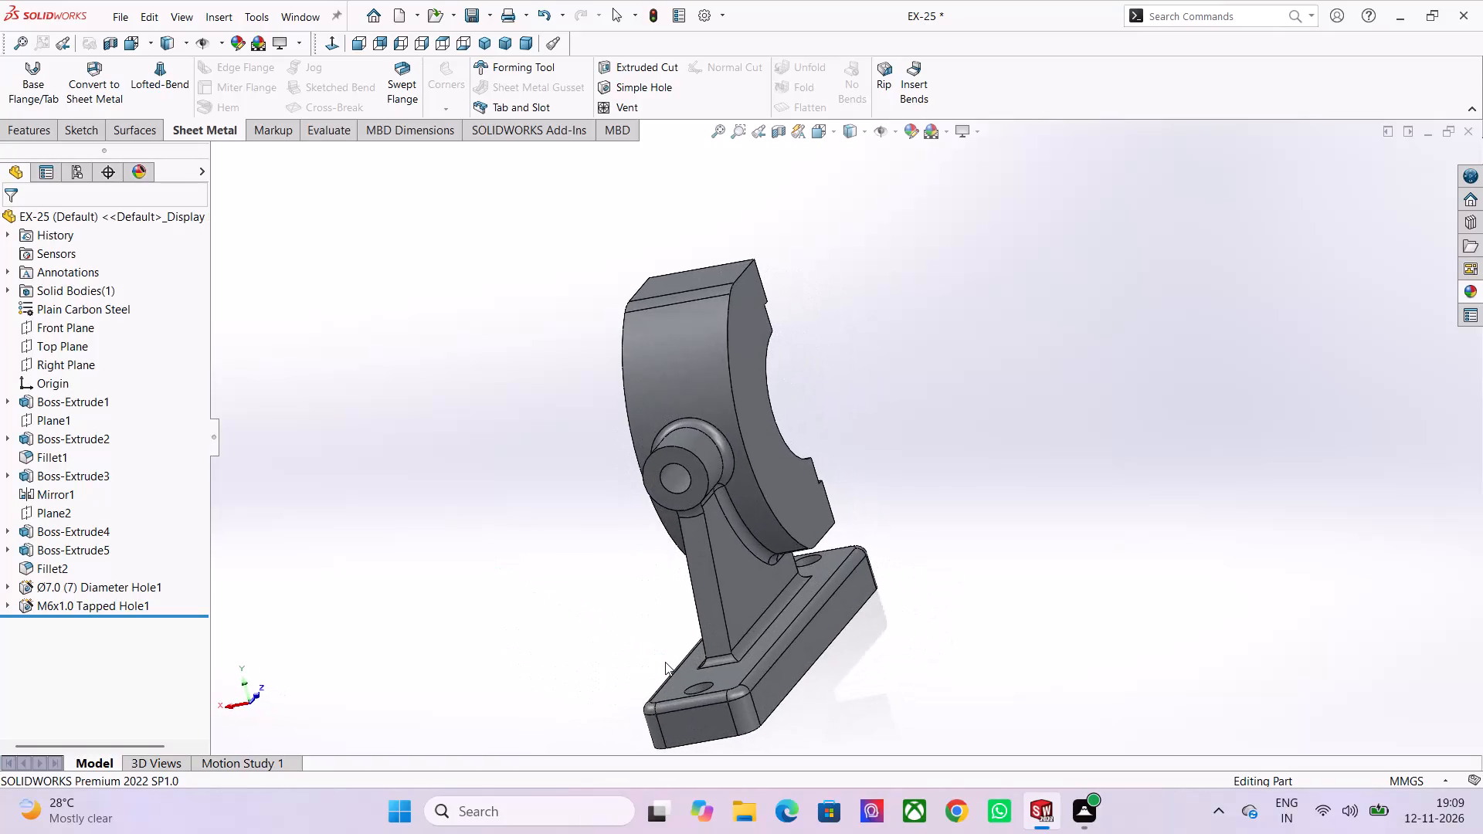
# Inspect the bracket from the sides, rear and underside, checking the rear boss, the support rib and the base's mounting holes.
pyautogui.scroll(-1, 665, 662)
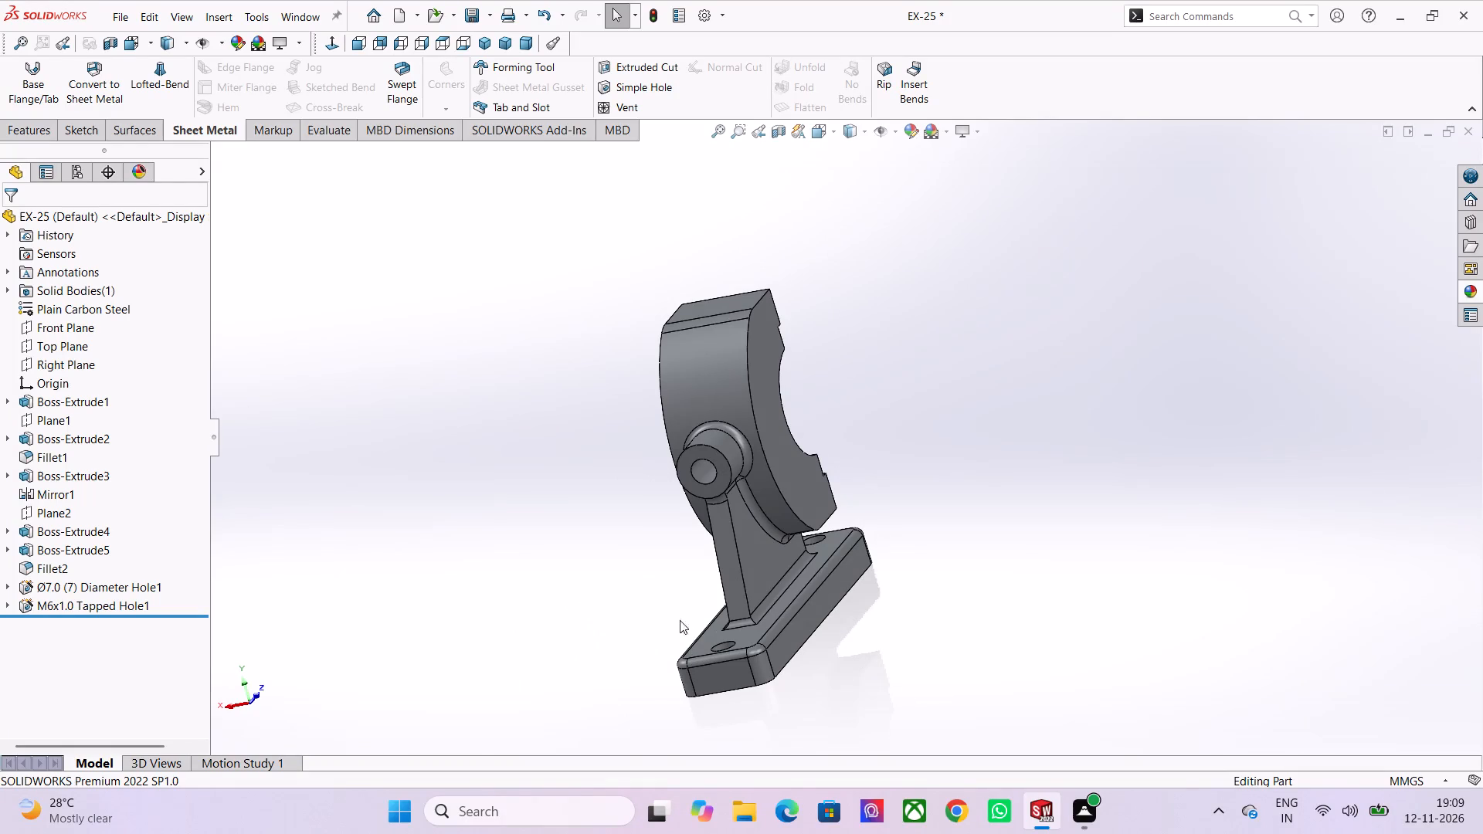
pyautogui.moveTo(647, 613); pyautogui.dragTo(813, 679, button='middle')
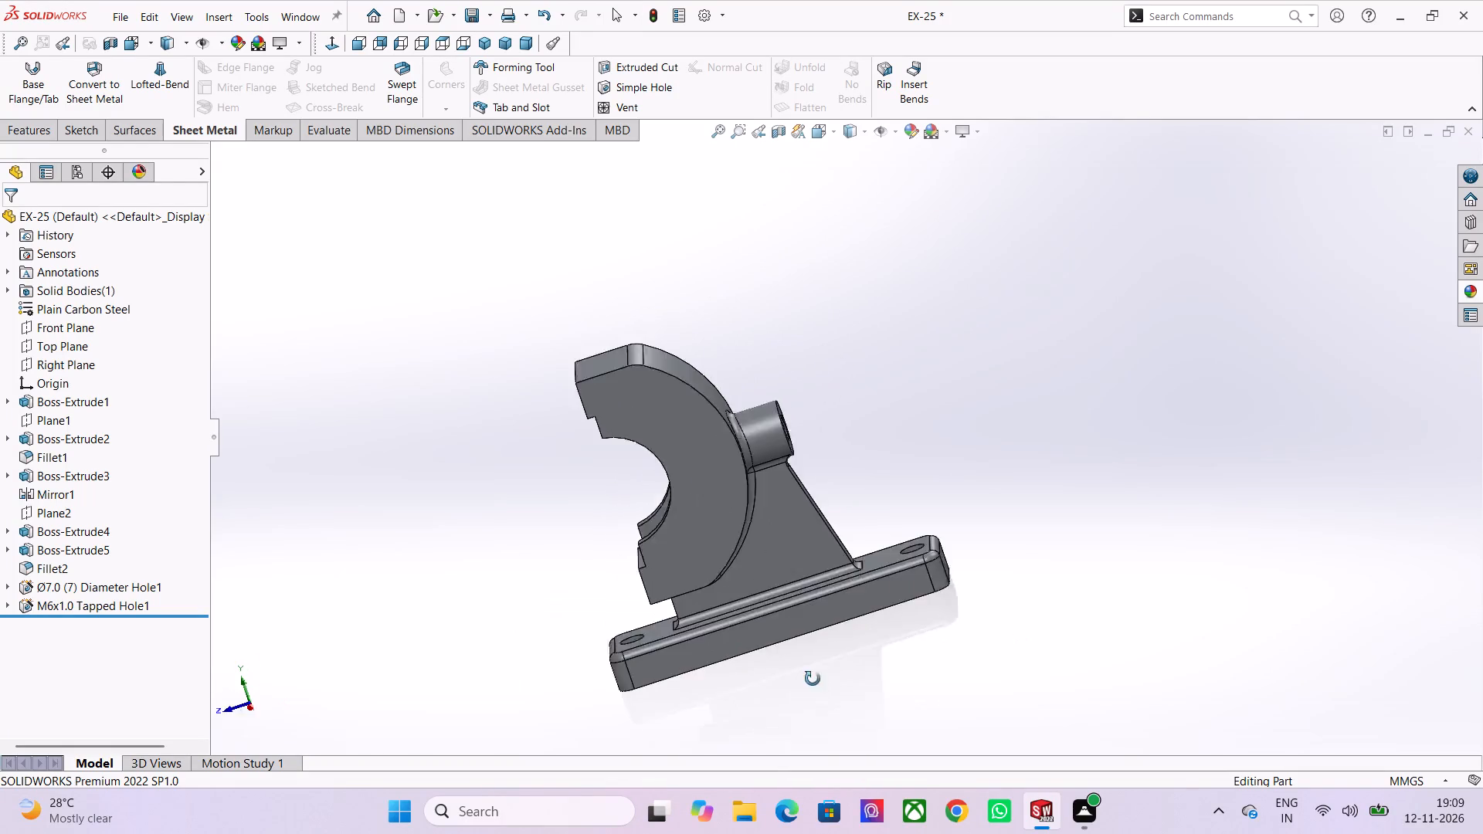
pyautogui.moveTo(813, 679); pyautogui.dragTo(870, 627, button='middle')
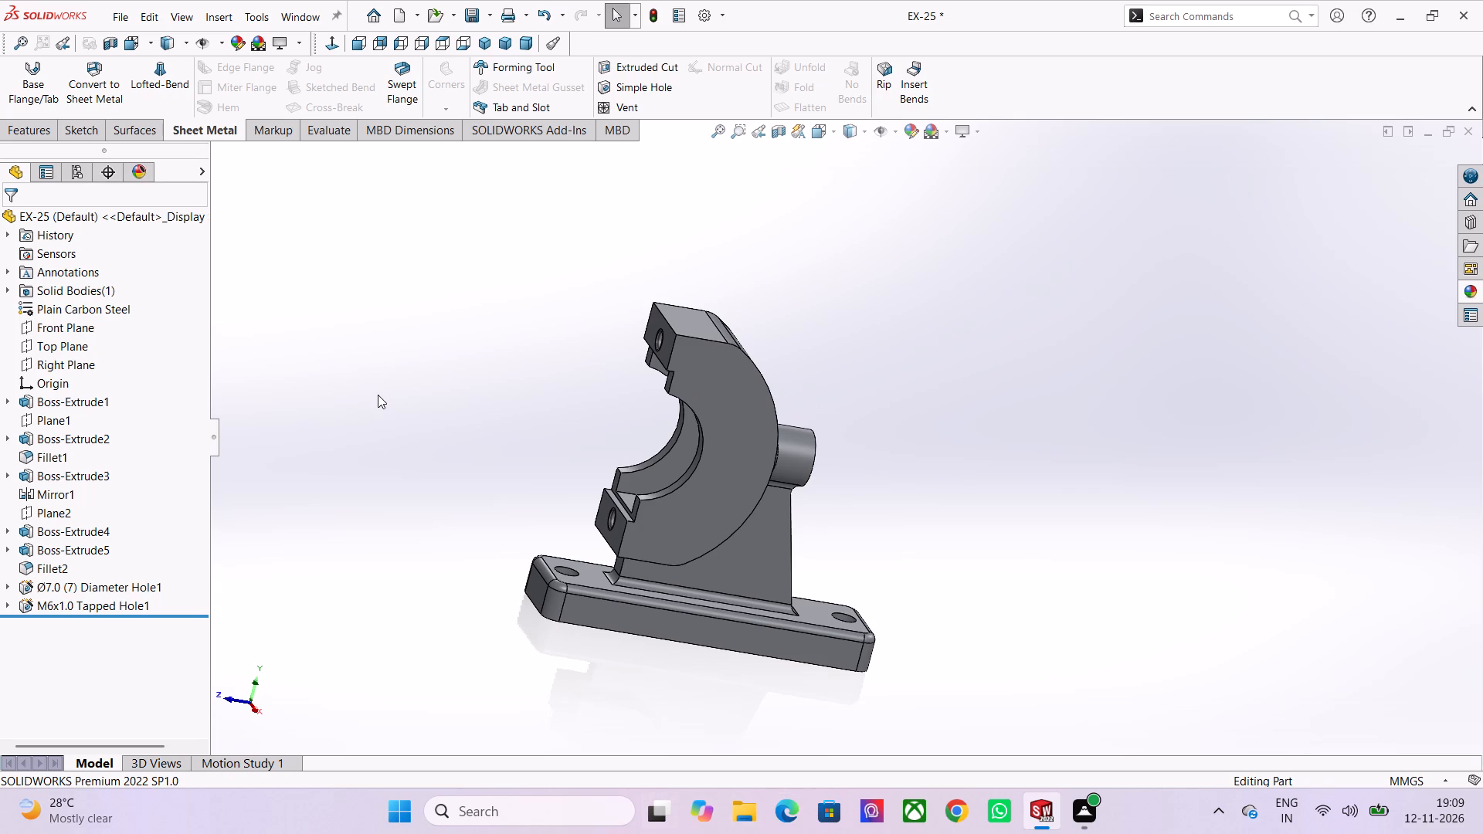
pyautogui.moveTo(475, 446); pyautogui.dragTo(546, 482, button='middle')
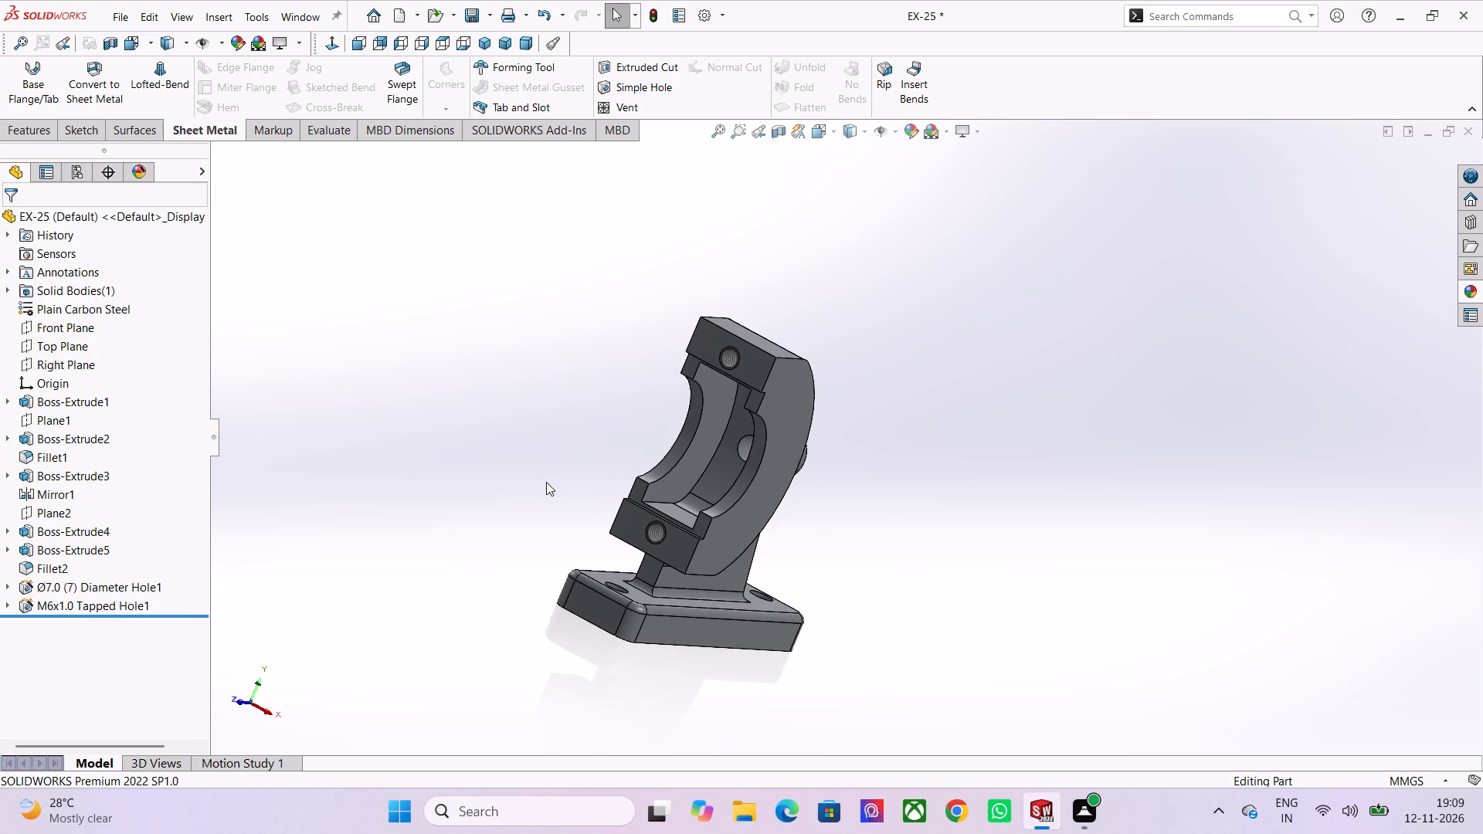
pyautogui.moveTo(514, 485); pyautogui.dragTo(478, 716, button='middle')
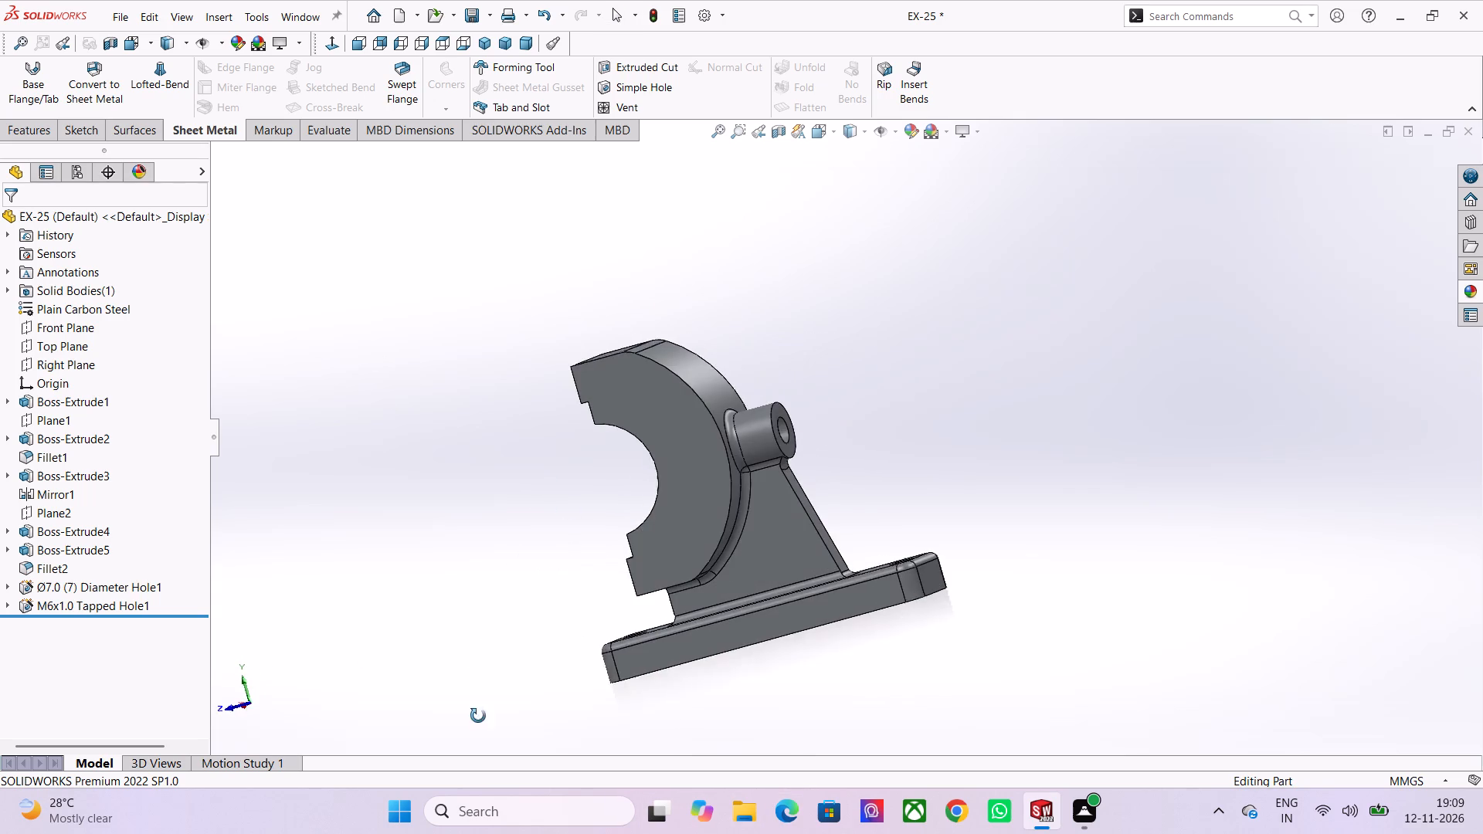
pyautogui.moveTo(478, 716); pyautogui.dragTo(756, 775, button='middle')
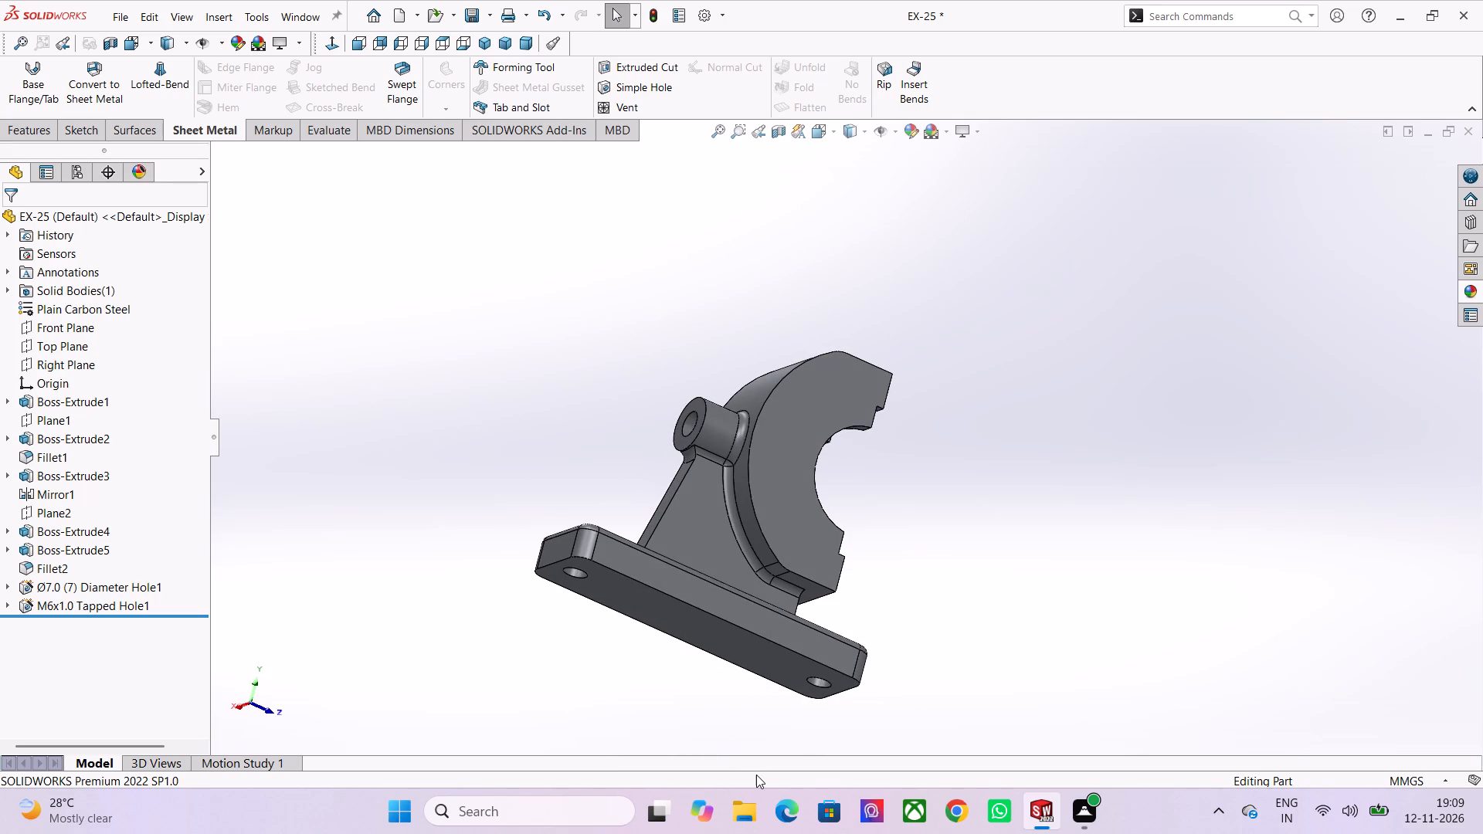
pyautogui.moveTo(518, 673); pyautogui.dragTo(636, 734, button='middle')
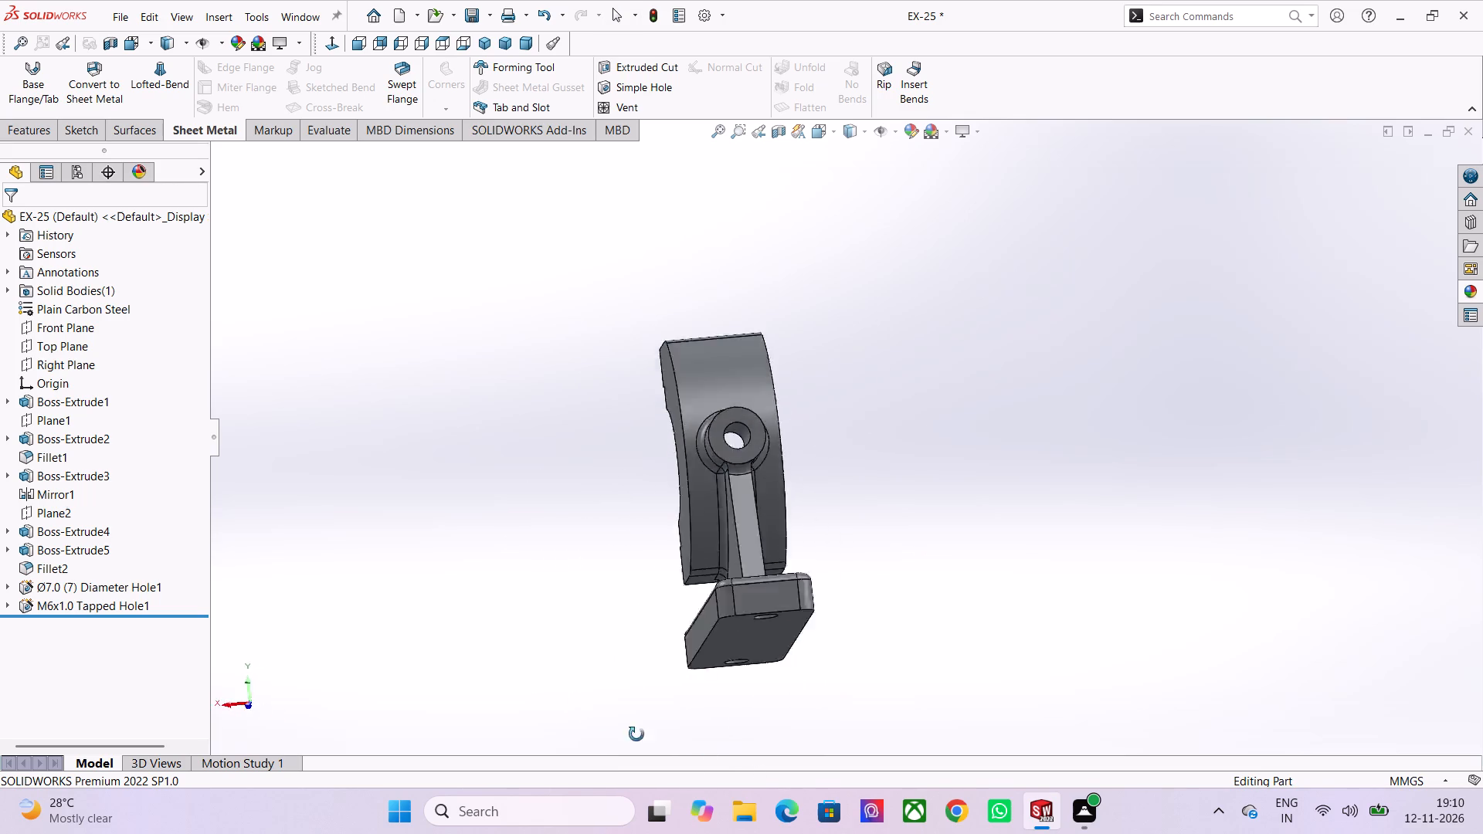
pyautogui.moveTo(636, 734); pyautogui.dragTo(729, 676, button='middle')
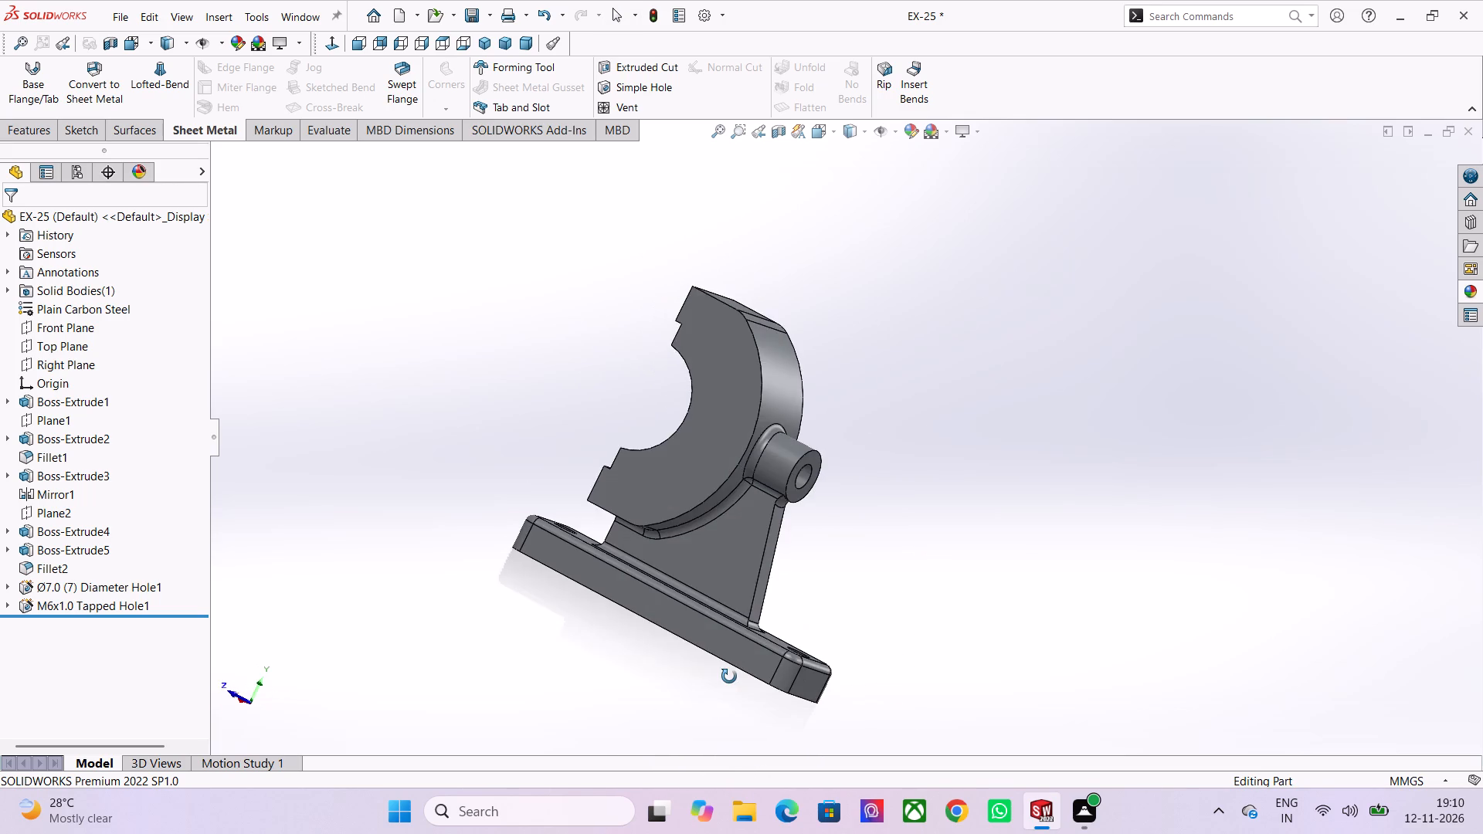
pyautogui.moveTo(729, 676); pyautogui.dragTo(725, 670, button='middle')
pyautogui.scroll(1, 717, 588)
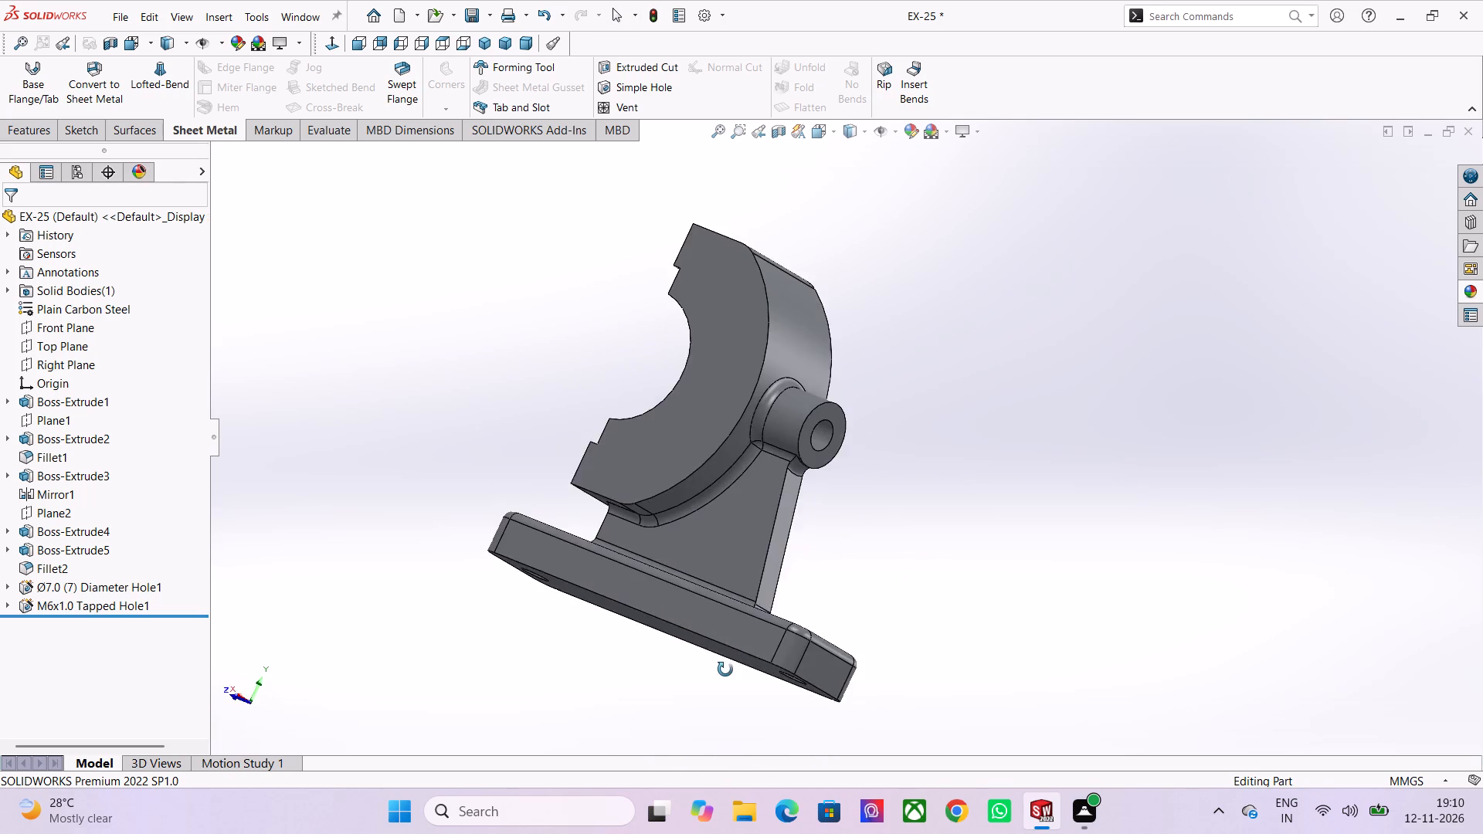
pyautogui.moveTo(725, 670); pyautogui.dragTo(679, 757, button='middle')
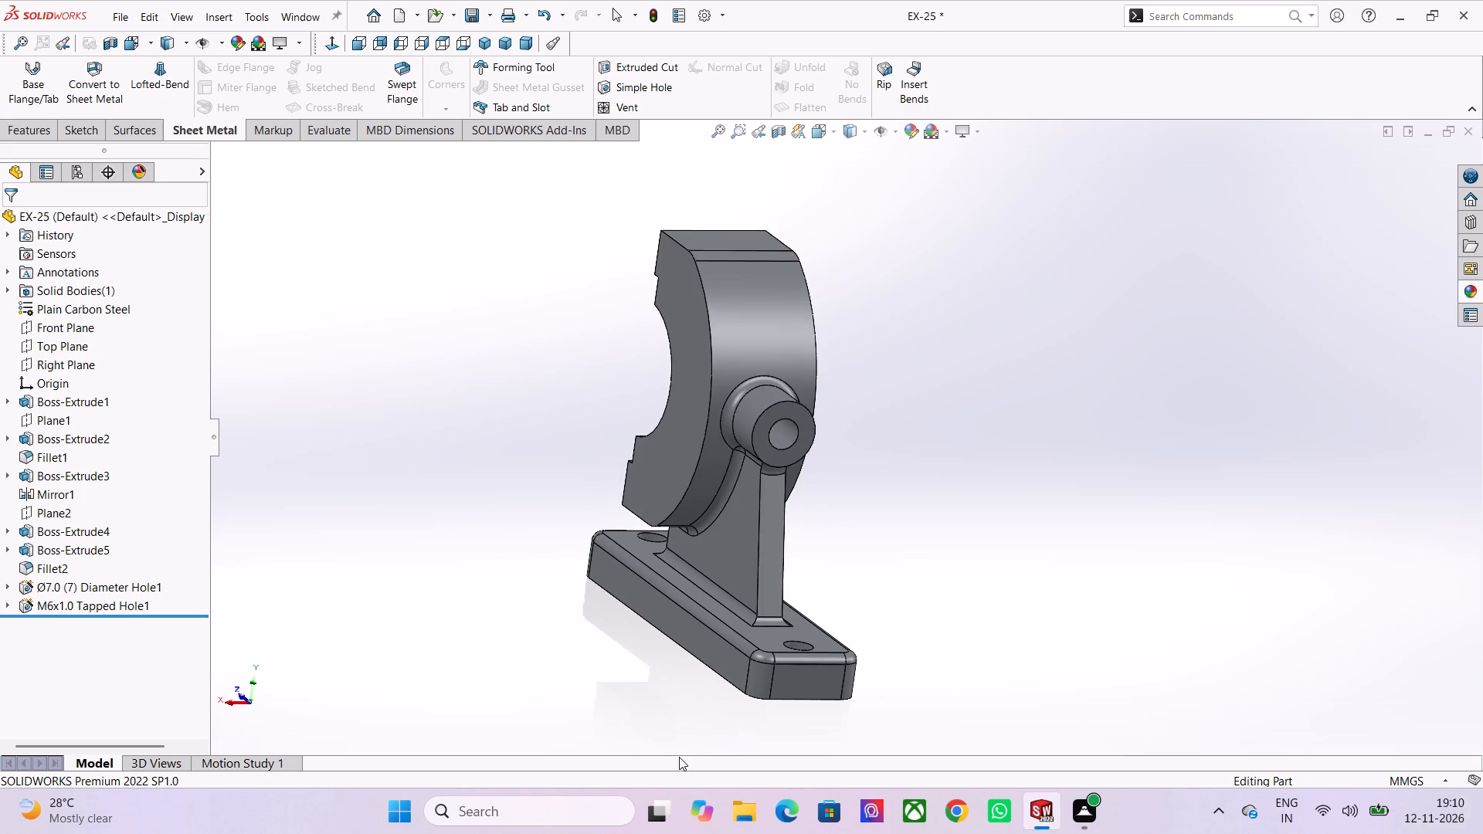
pyautogui.scroll(-1, 632, 736)
pyautogui.moveTo(596, 680); pyautogui.dragTo(721, 575, button='middle')
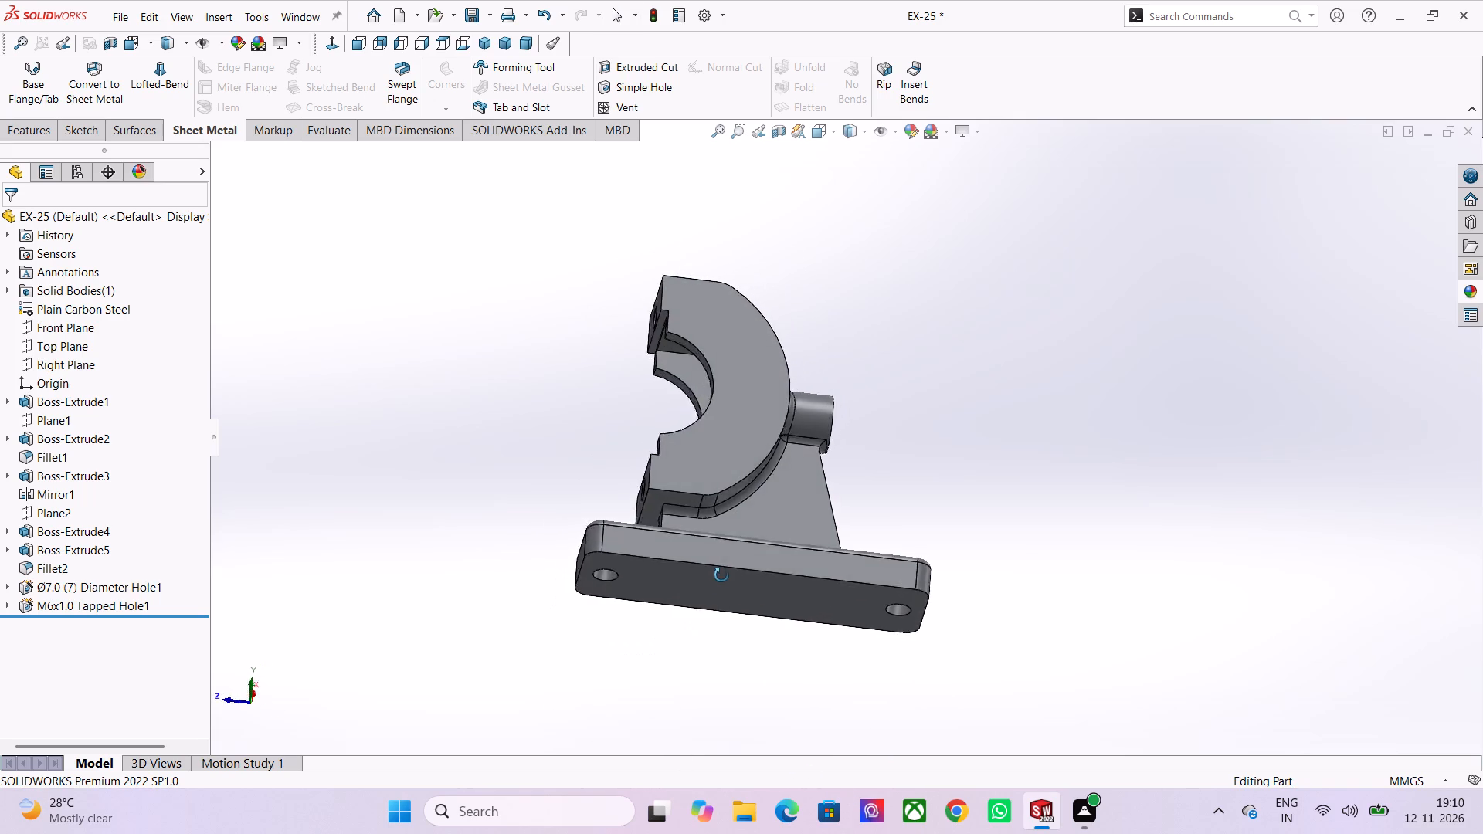
pyautogui.moveTo(721, 575); pyautogui.dragTo(808, 699, button='middle')
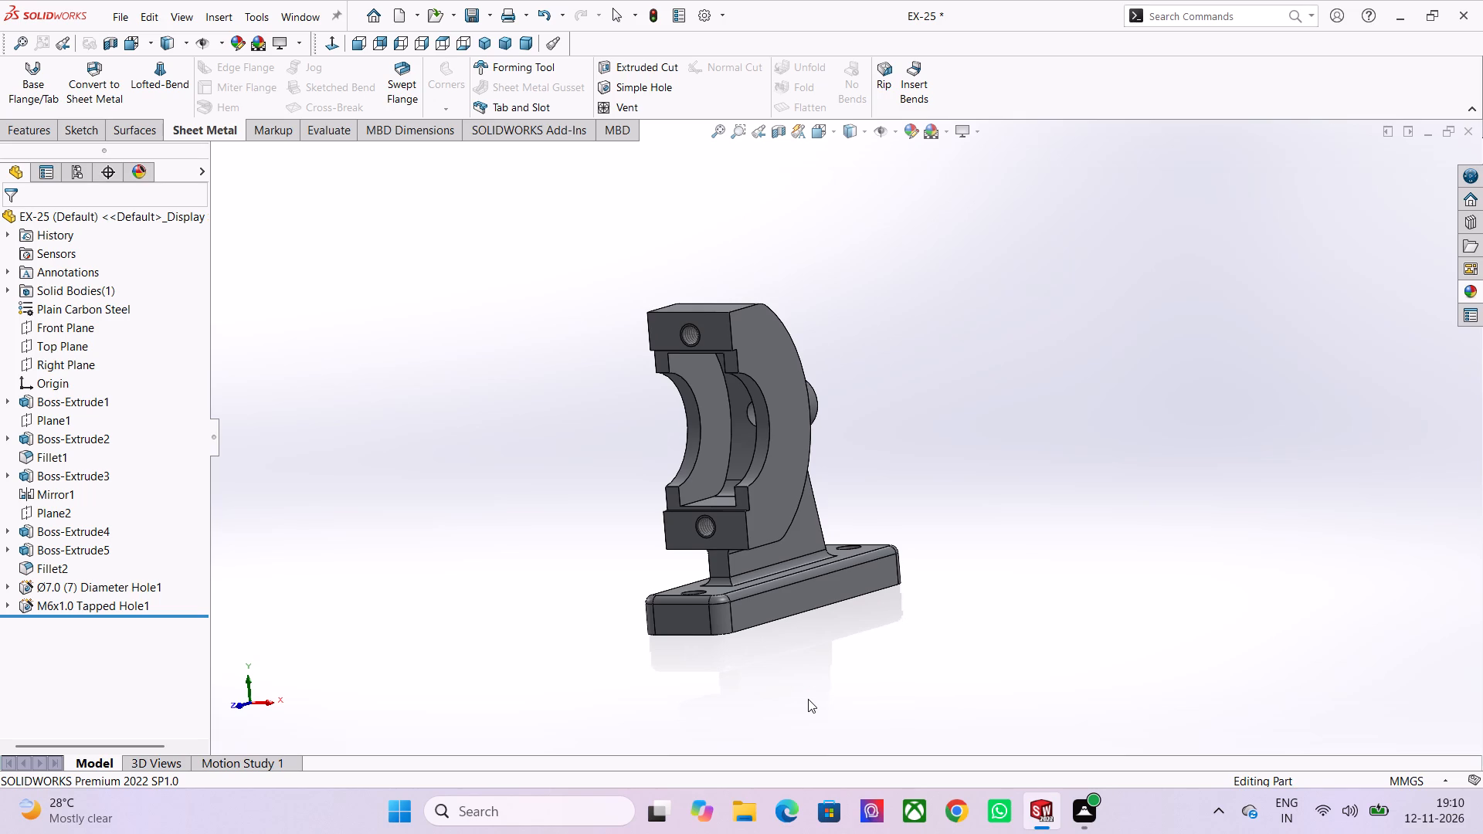
# Examine the half-round clamp from the front and side, checking the stepped jaws, tapped holes and the bore into the boss.
pyautogui.scroll(1, 808, 699)
pyautogui.moveTo(904, 440); pyautogui.dragTo(843, 456, button='middle')
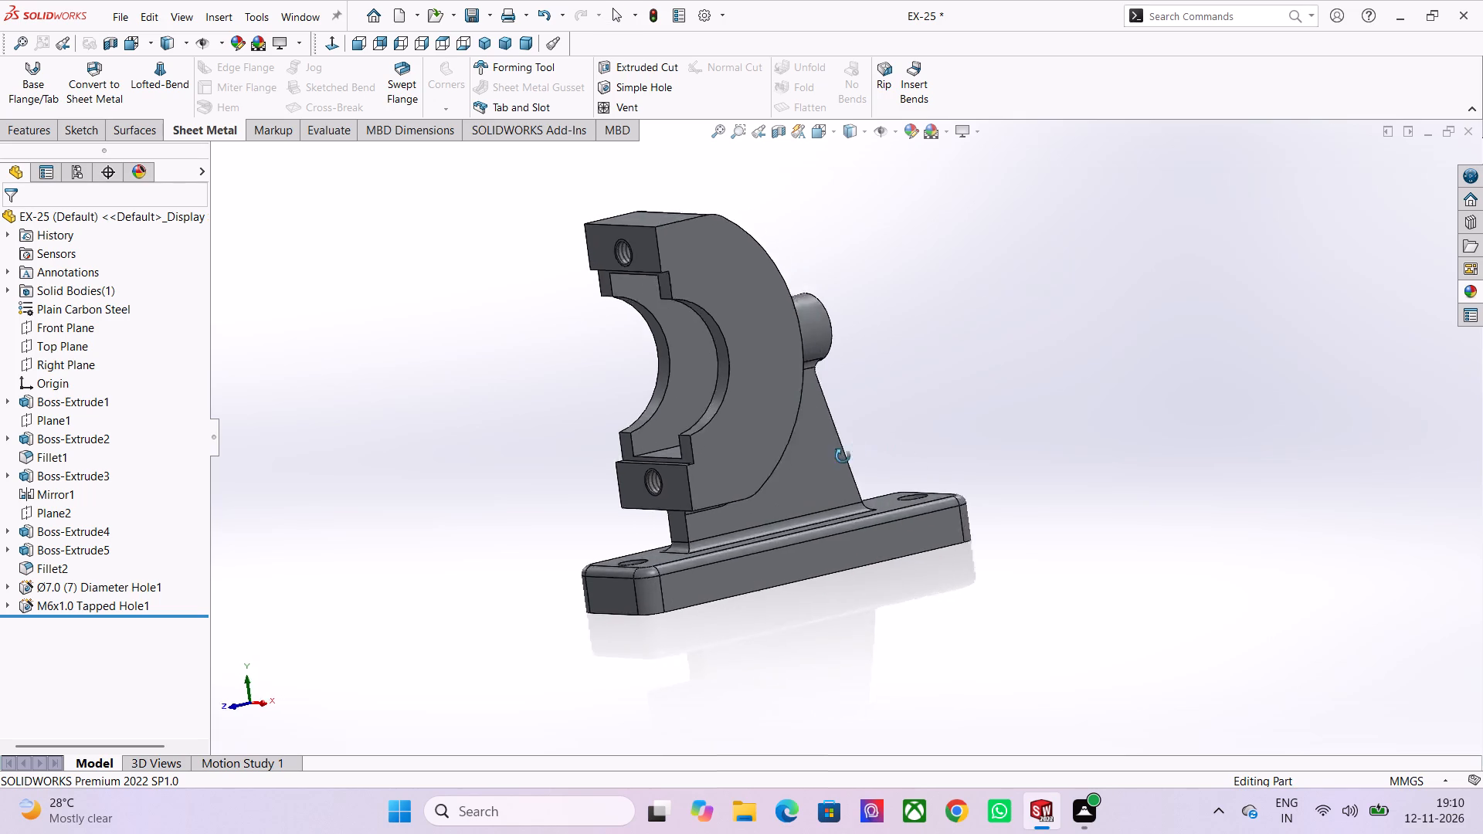
pyautogui.moveTo(843, 456); pyautogui.dragTo(856, 467, button='middle')
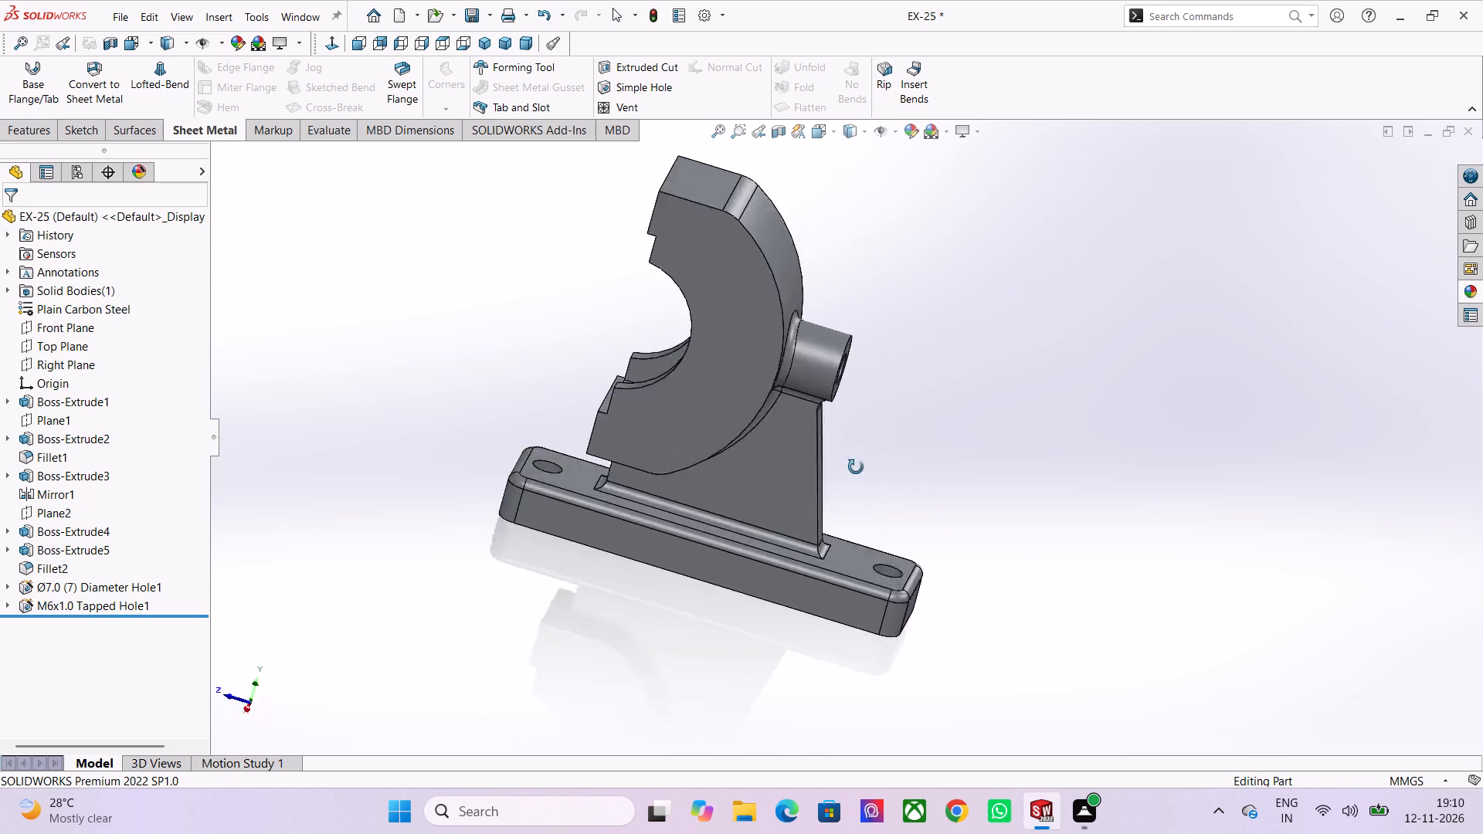
pyautogui.moveTo(856, 467); pyautogui.dragTo(890, 602, button='middle')
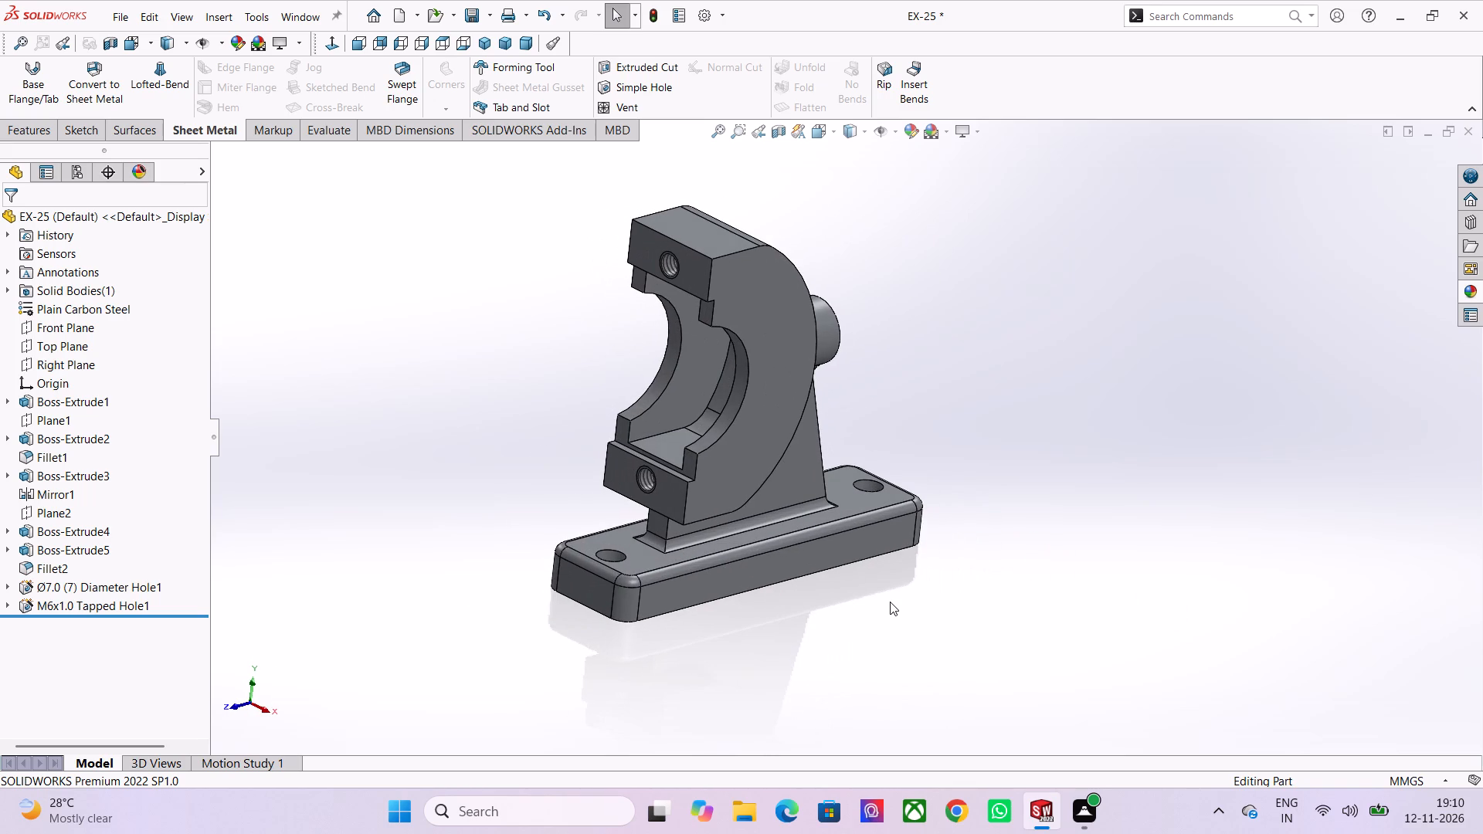
pyautogui.scroll(-2, 827, 415)
pyautogui.scroll(3, 826, 399)
pyautogui.moveTo(850, 434); pyautogui.dragTo(920, 470, button='middle')
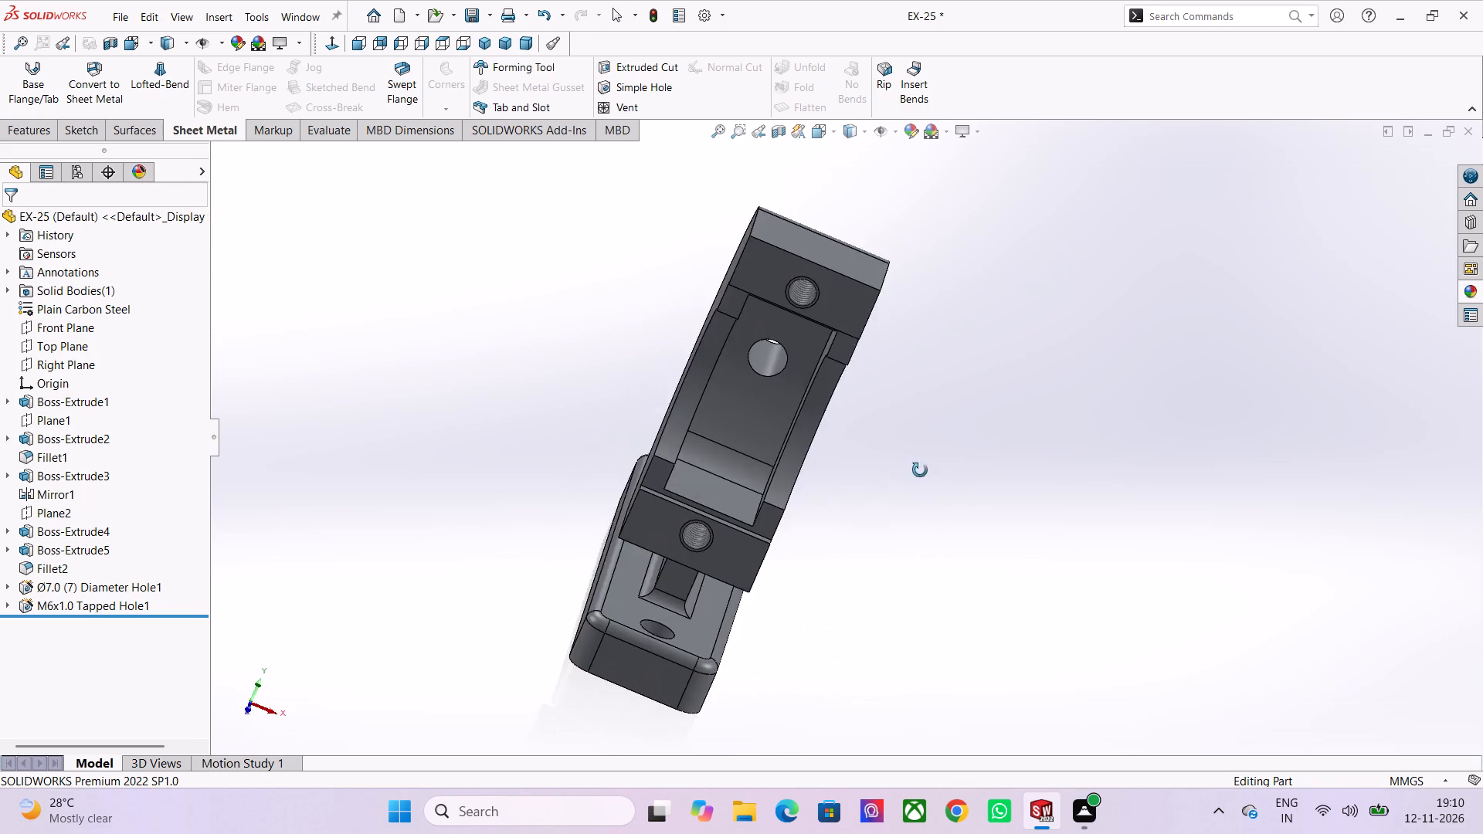
pyautogui.moveTo(920, 470); pyautogui.dragTo(867, 556, button='middle')
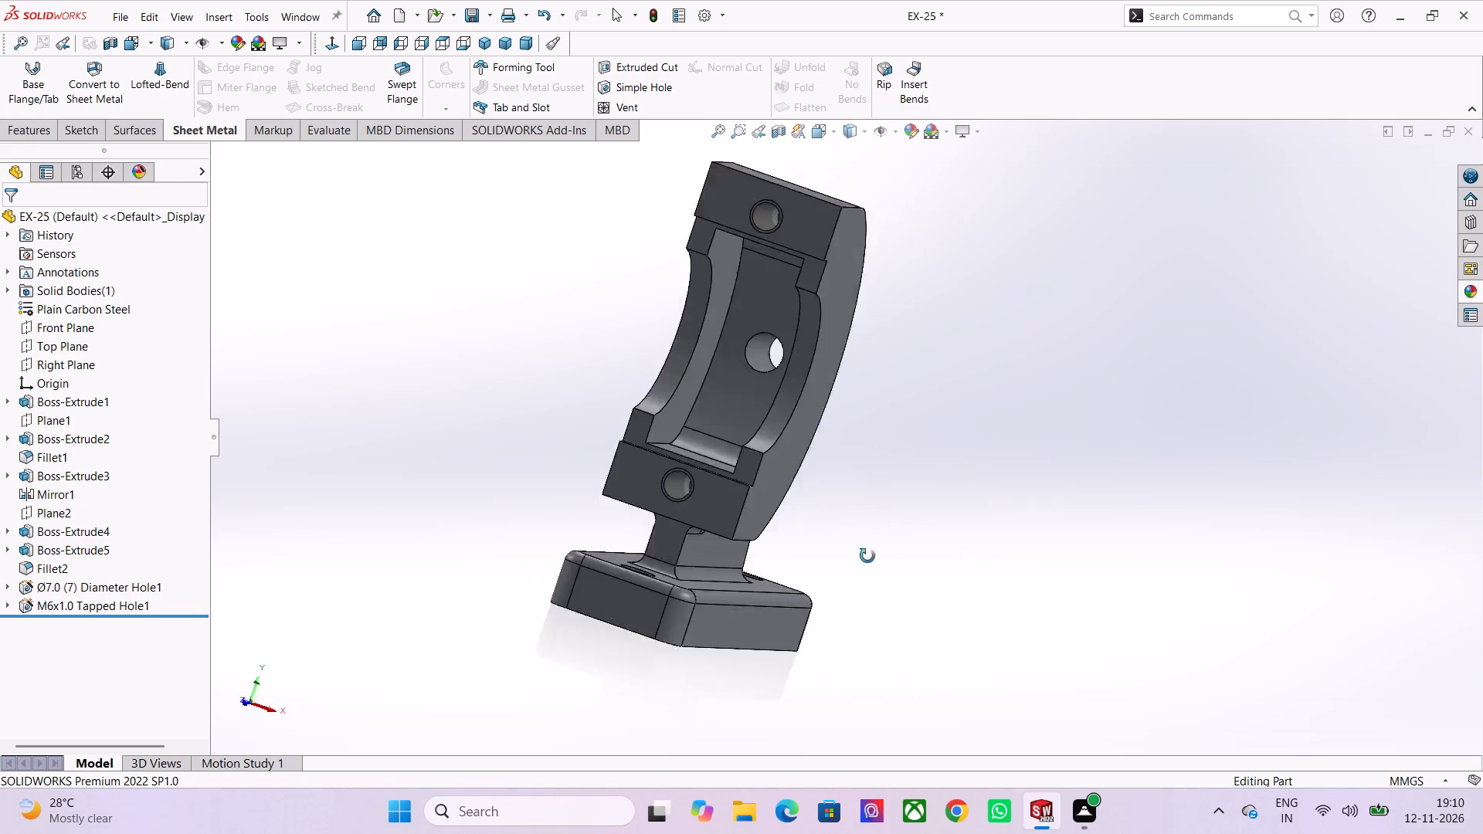
pyautogui.moveTo(867, 556); pyautogui.dragTo(784, 510, button='middle')
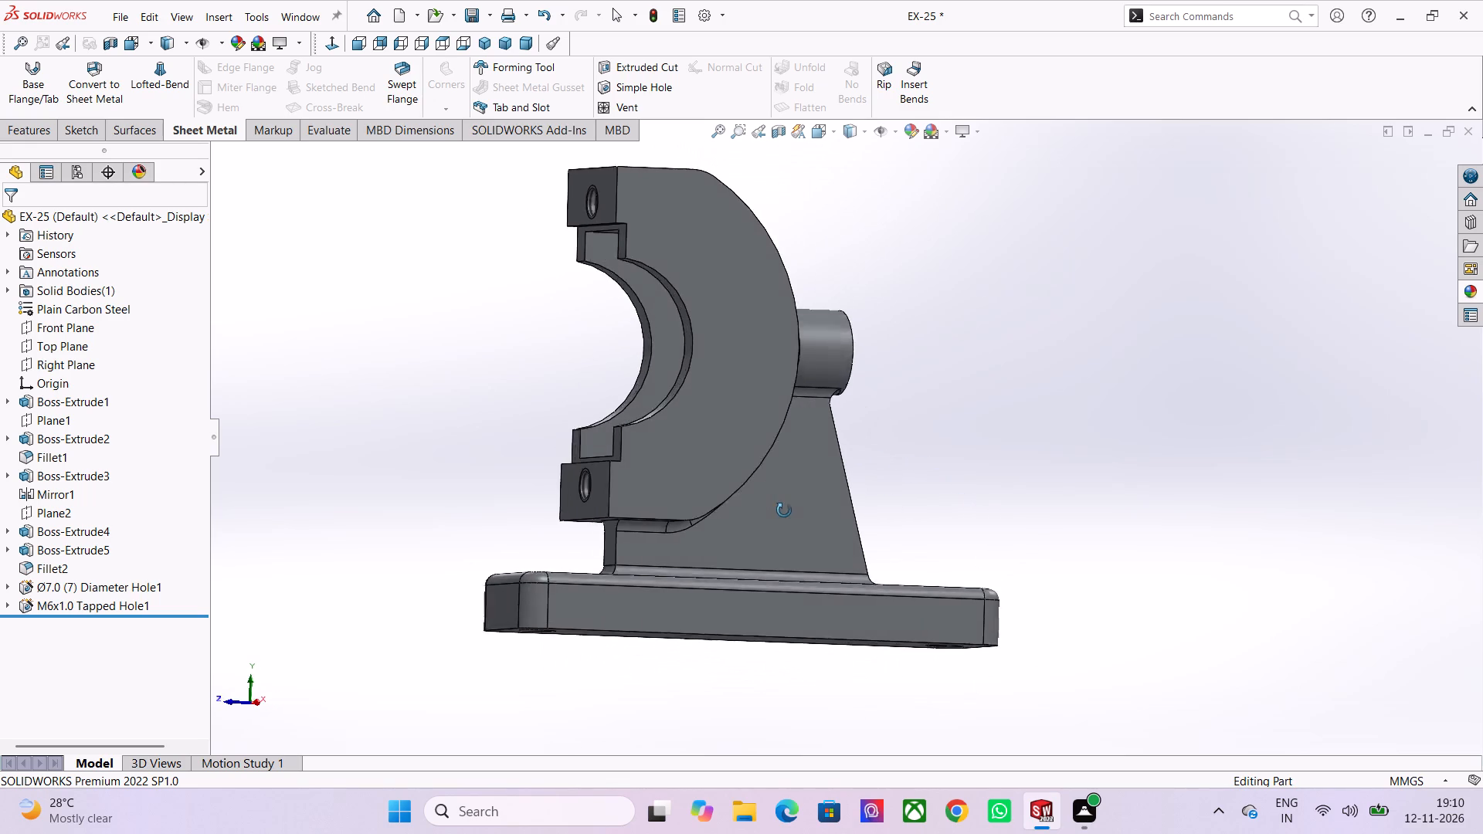
pyautogui.moveTo(784, 510); pyautogui.dragTo(783, 511, button='middle')
pyautogui.scroll(-1, 783, 511)
pyautogui.scroll(1, 420, 356)
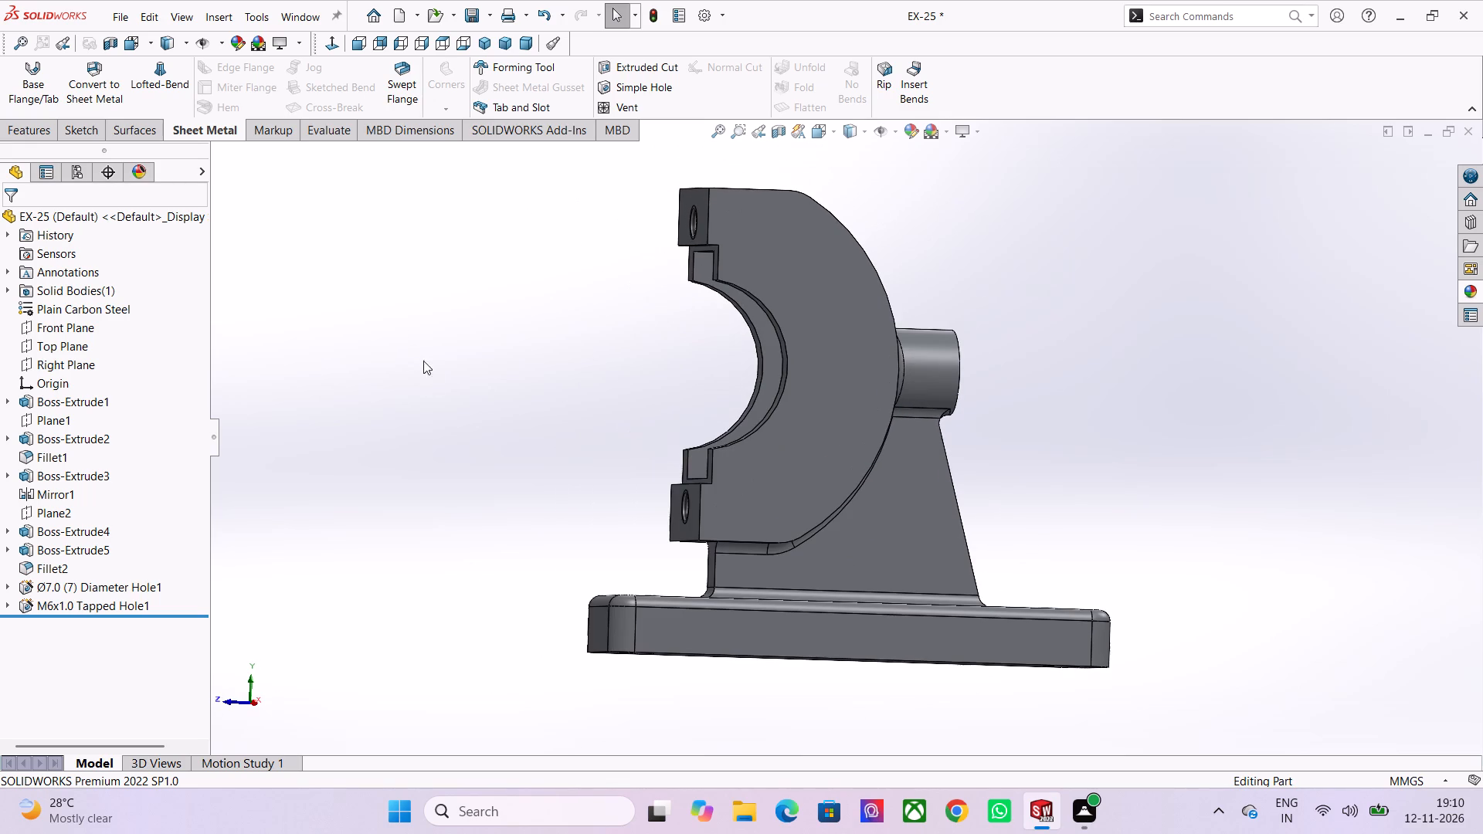
pyautogui.moveTo(605, 409); pyautogui.dragTo(629, 427, button='middle')
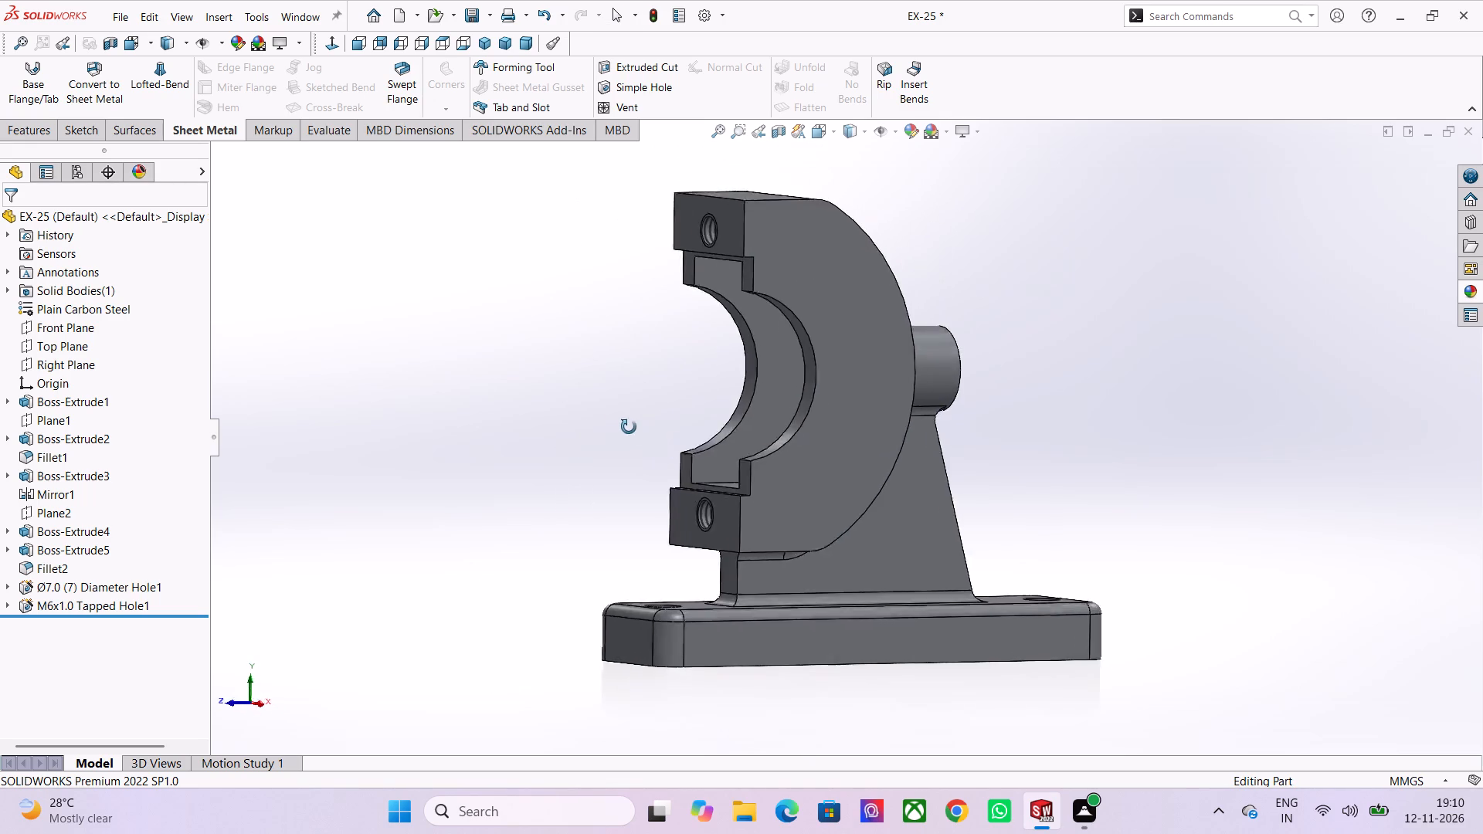
pyautogui.moveTo(629, 427); pyautogui.dragTo(637, 586, button='middle')
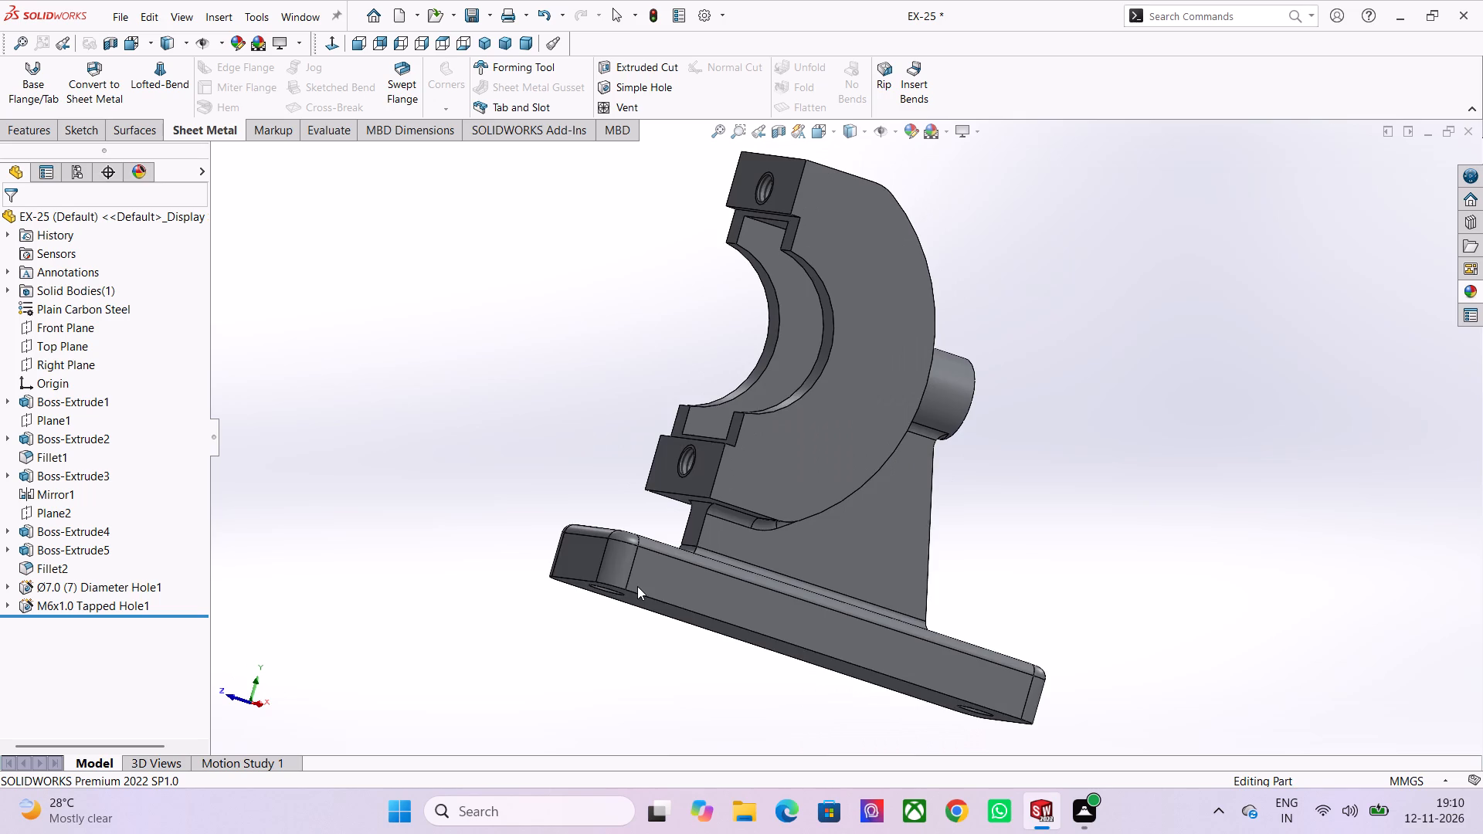
# Inspect the bracket from both sides and the rear, checking the clamp body, cylindrical boss and filleted base.
pyautogui.scroll(-1, 637, 586)
pyautogui.moveTo(493, 568); pyautogui.dragTo(527, 588, button='middle')
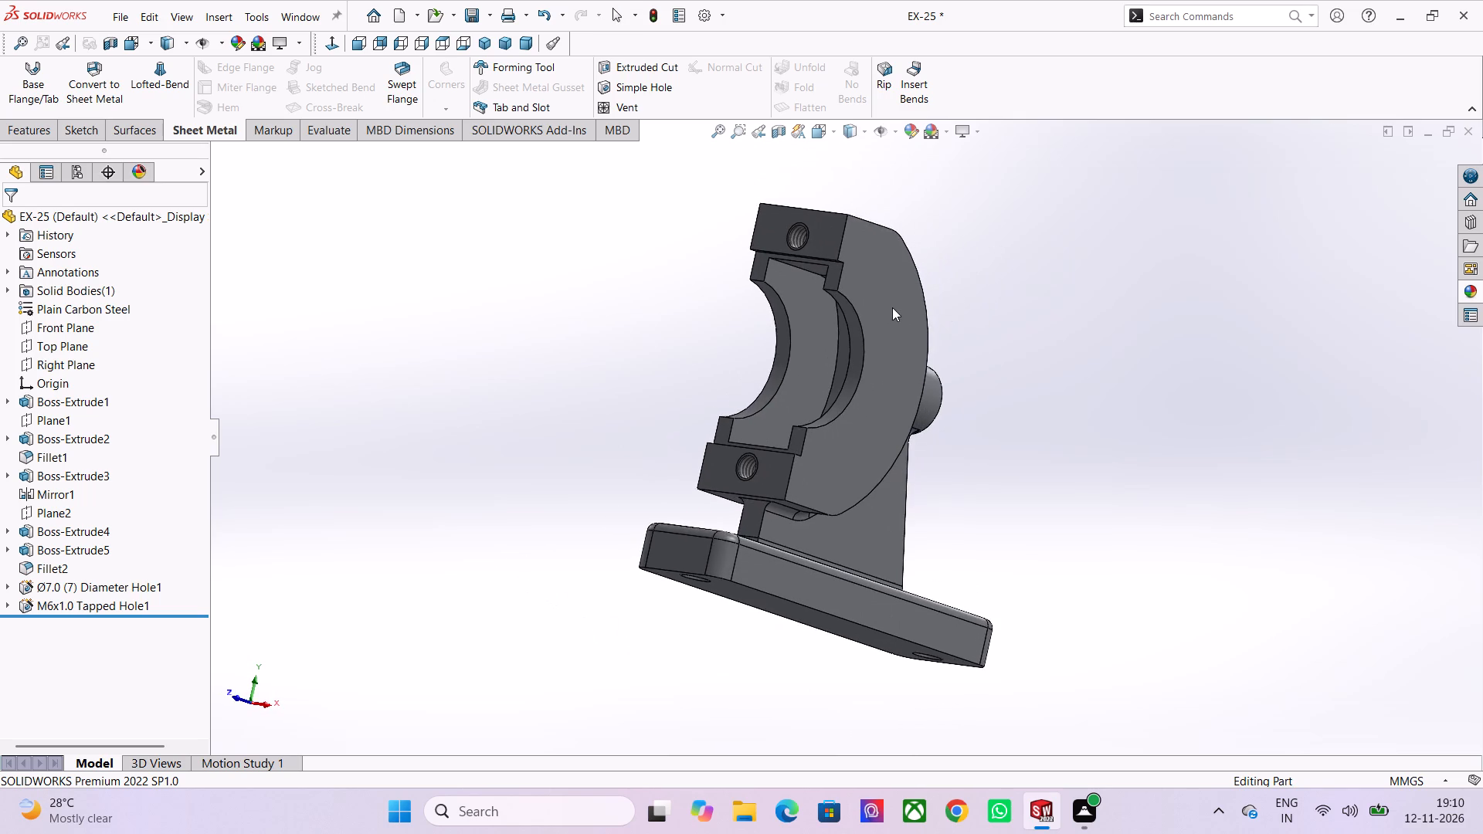
pyautogui.scroll(-2, 892, 307)
pyautogui.moveTo(740, 404); pyautogui.dragTo(874, 478, button='middle')
pyautogui.scroll(1, 874, 478)
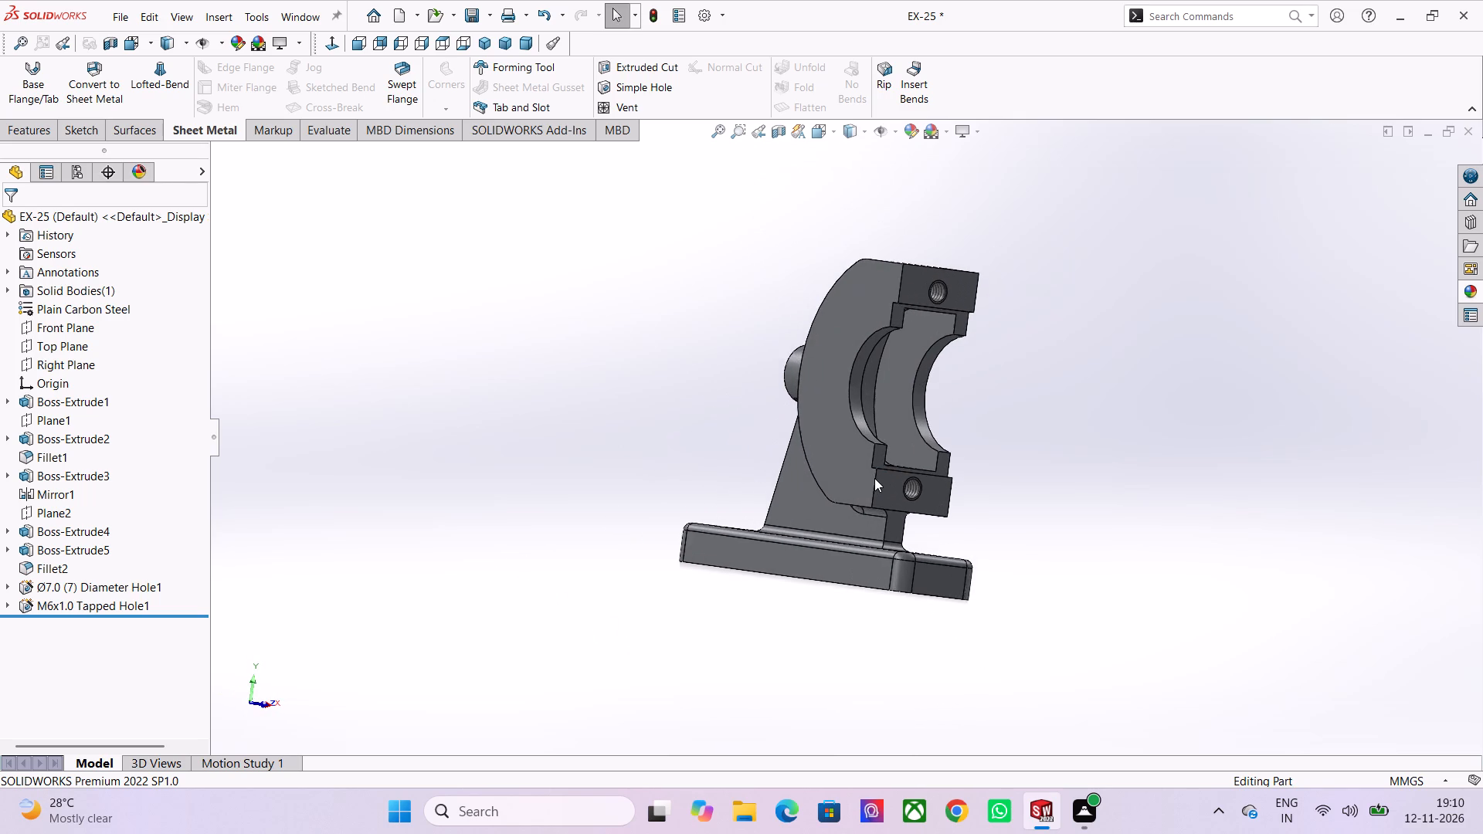
pyautogui.scroll(1, 874, 478)
pyautogui.moveTo(1021, 491); pyautogui.dragTo(875, 575, button='middle')
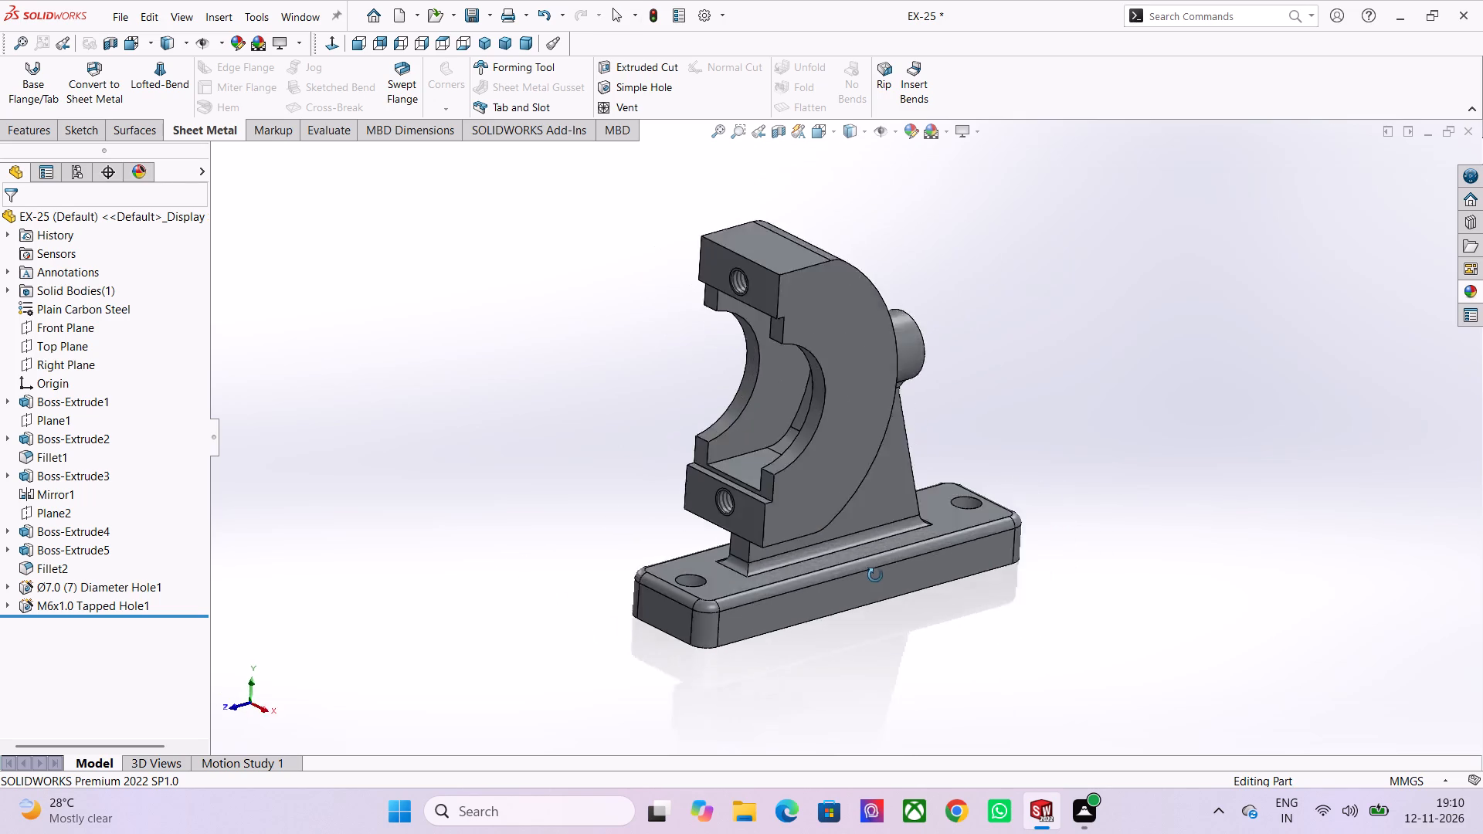
pyautogui.moveTo(875, 575); pyautogui.dragTo(730, 463, button='middle')
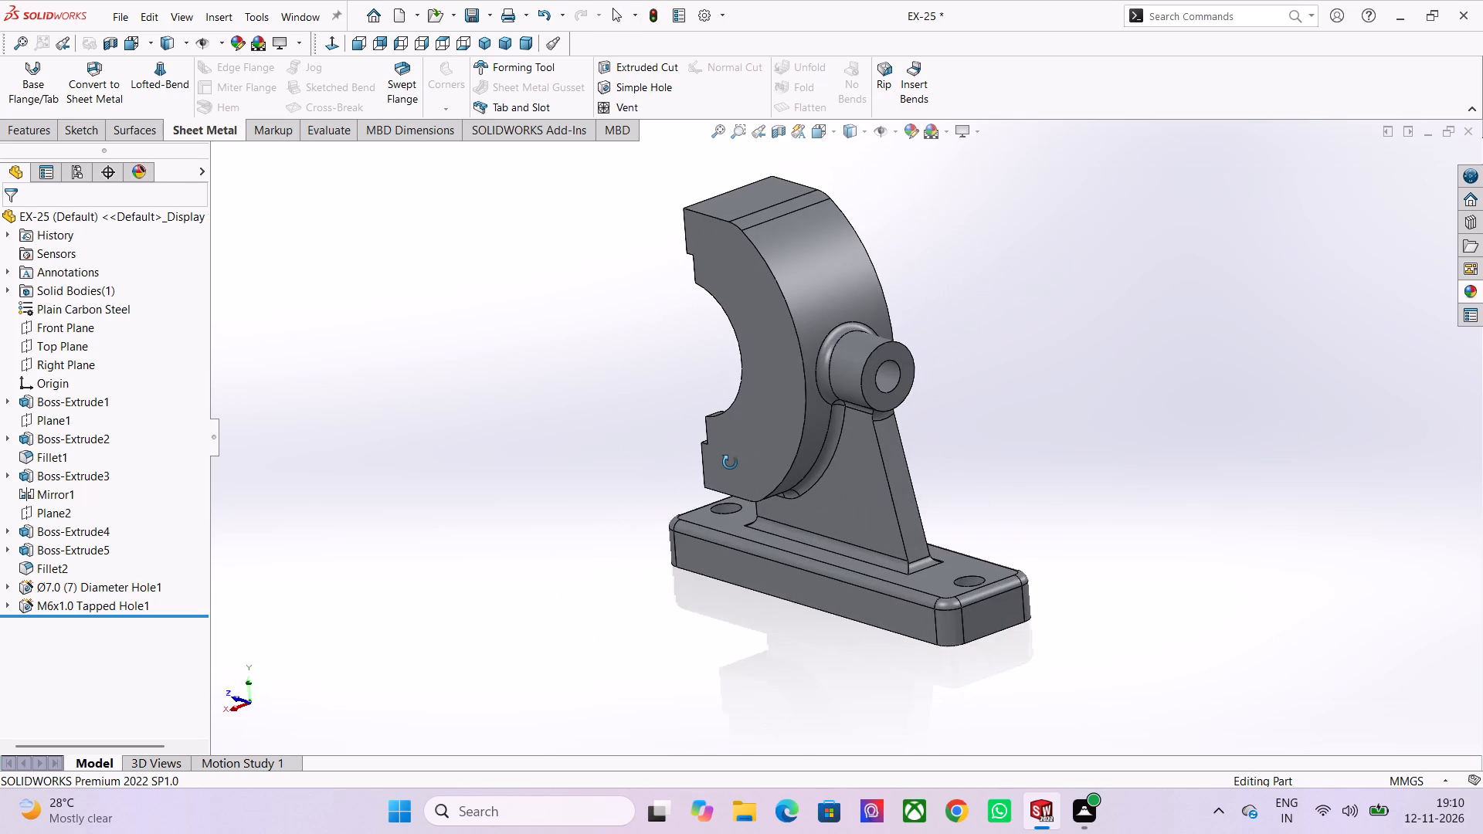
pyautogui.moveTo(730, 463); pyautogui.dragTo(873, 616, button='middle')
pyautogui.scroll(1, 868, 614)
pyautogui.moveTo(873, 616); pyautogui.dragTo(896, 629, button='middle')
pyautogui.scroll(-2, 837, 487)
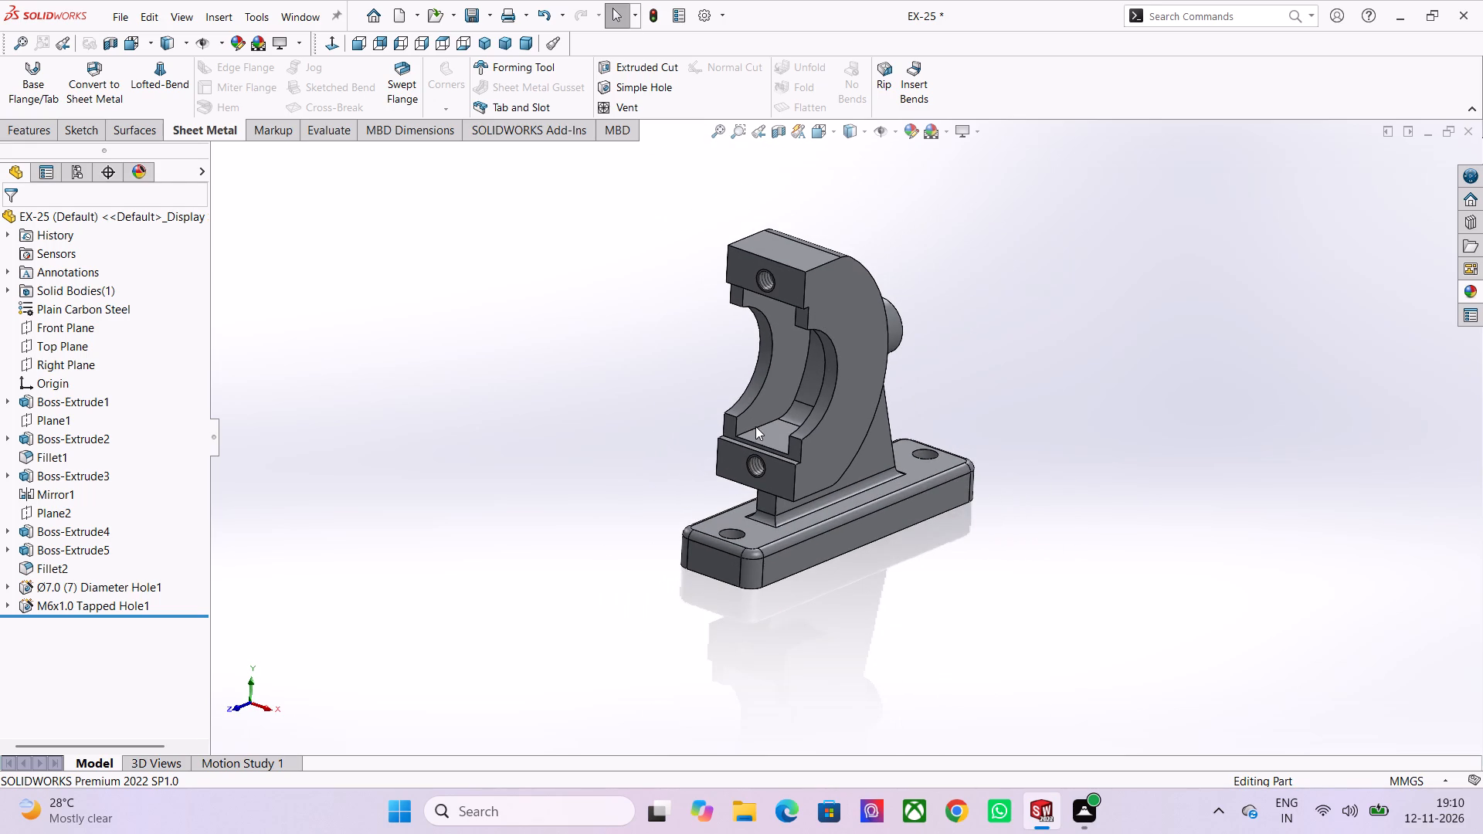
pyautogui.scroll(2, 743, 428)
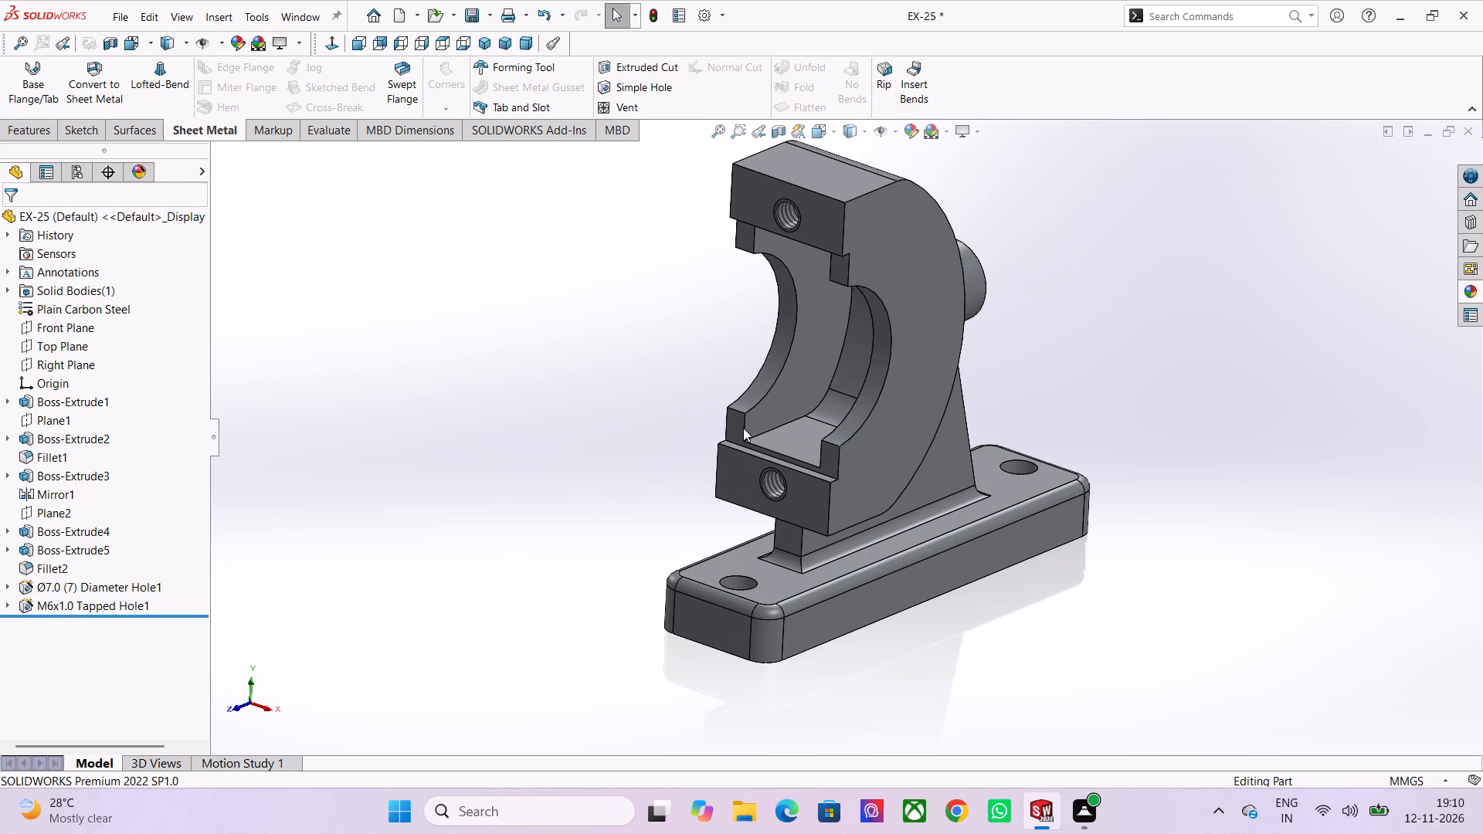
# Show the bracket in the isometric view and examine the complete model, including the clamp jaws, support rib and base.
pyautogui.click(482, 42)
pyautogui.scroll(1, 816, 597)
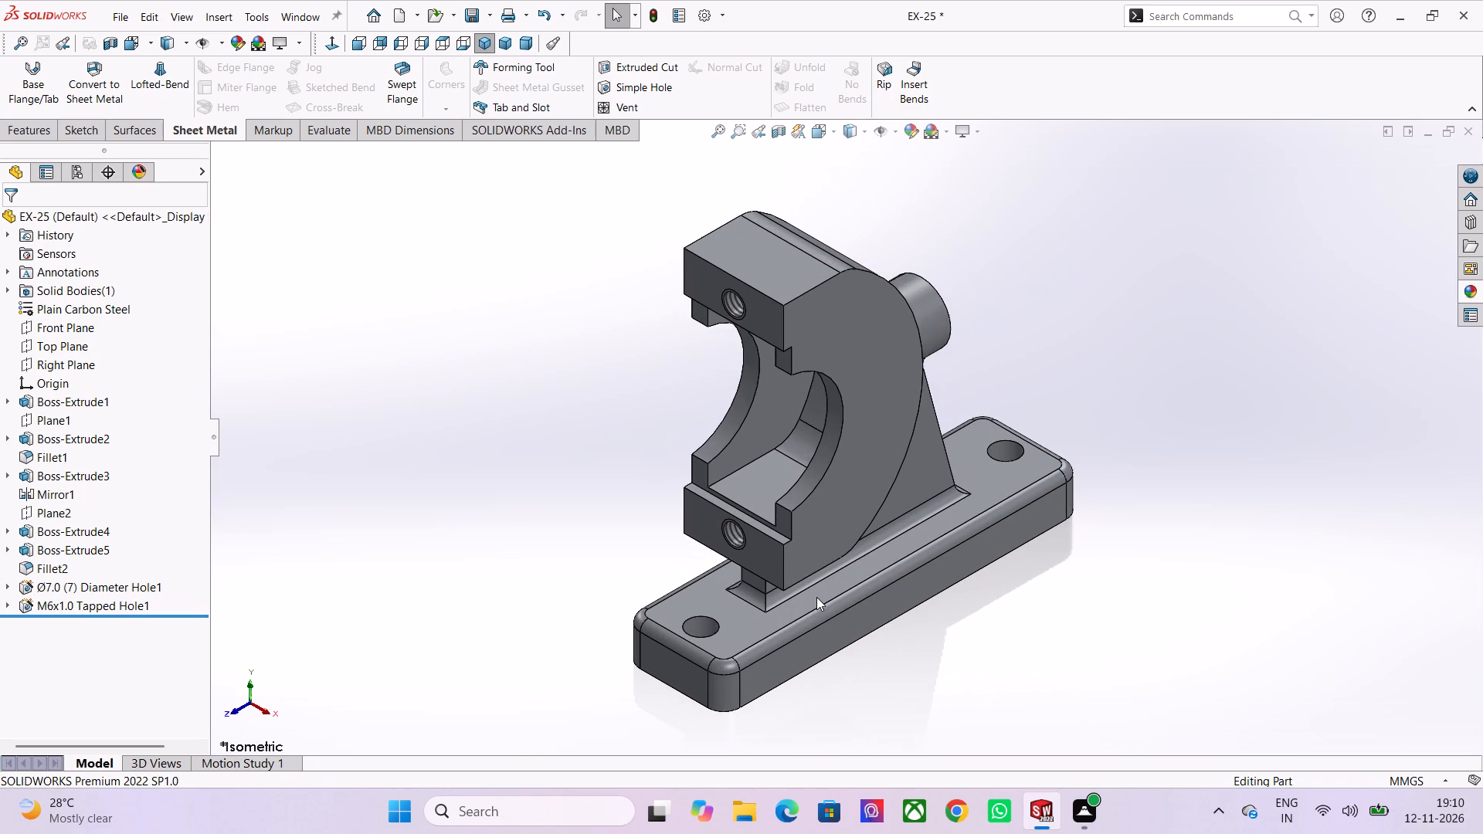
pyautogui.scroll(1, 838, 520)
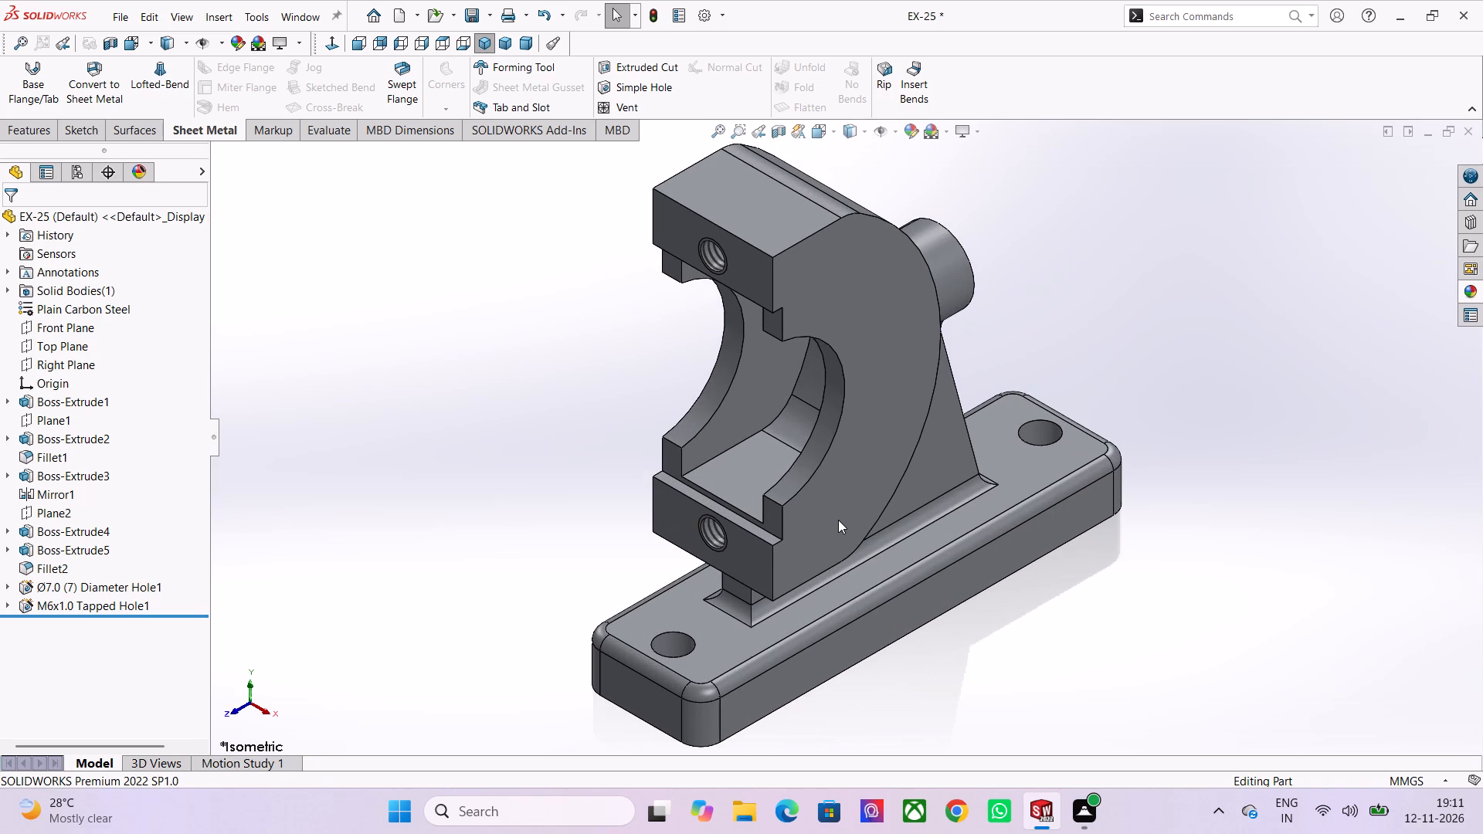
pyautogui.scroll(-1, 838, 520)
pyautogui.scroll(1, 838, 520)
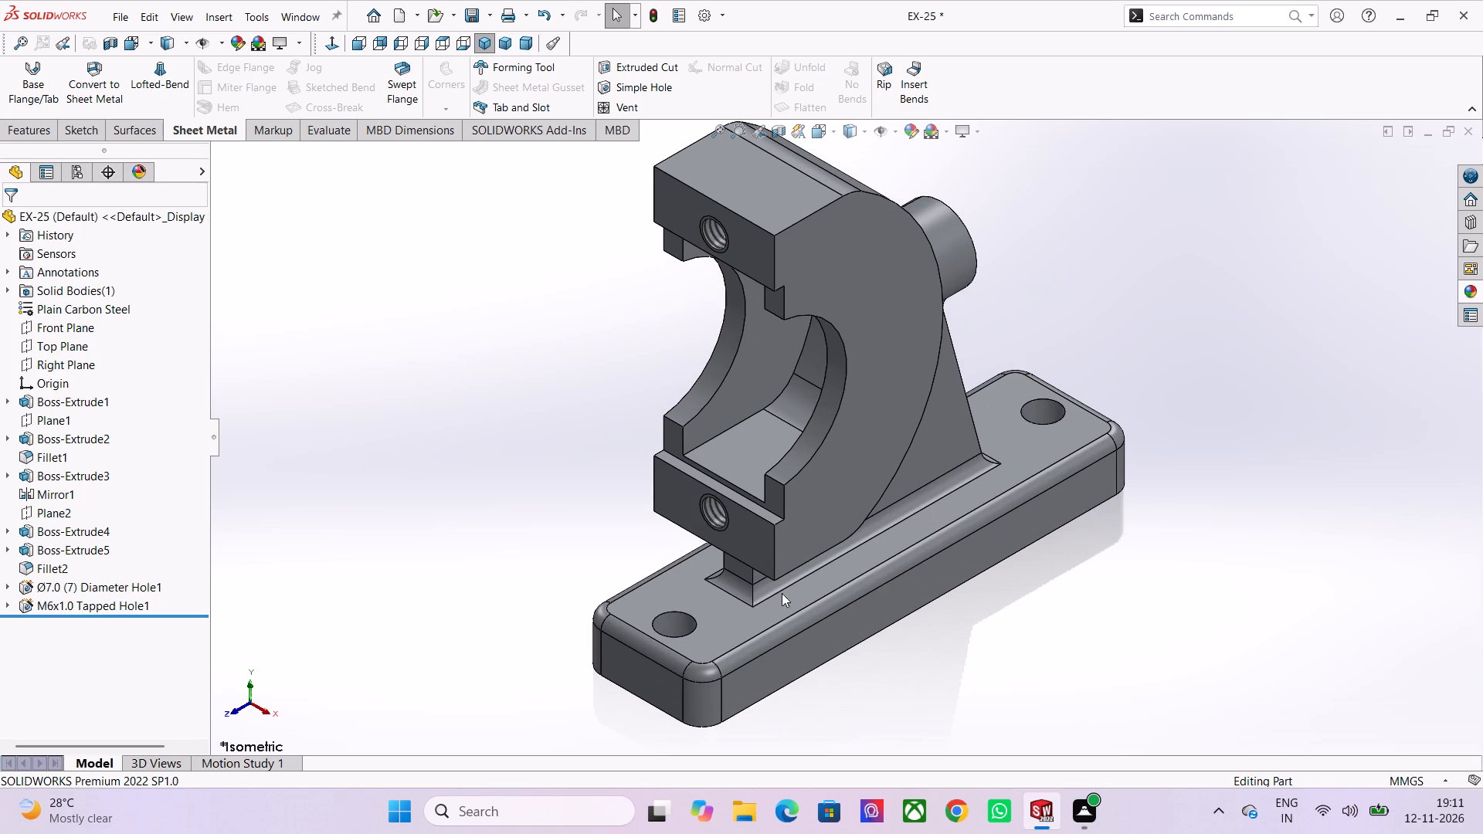
pyautogui.scroll(-1, 714, 468)
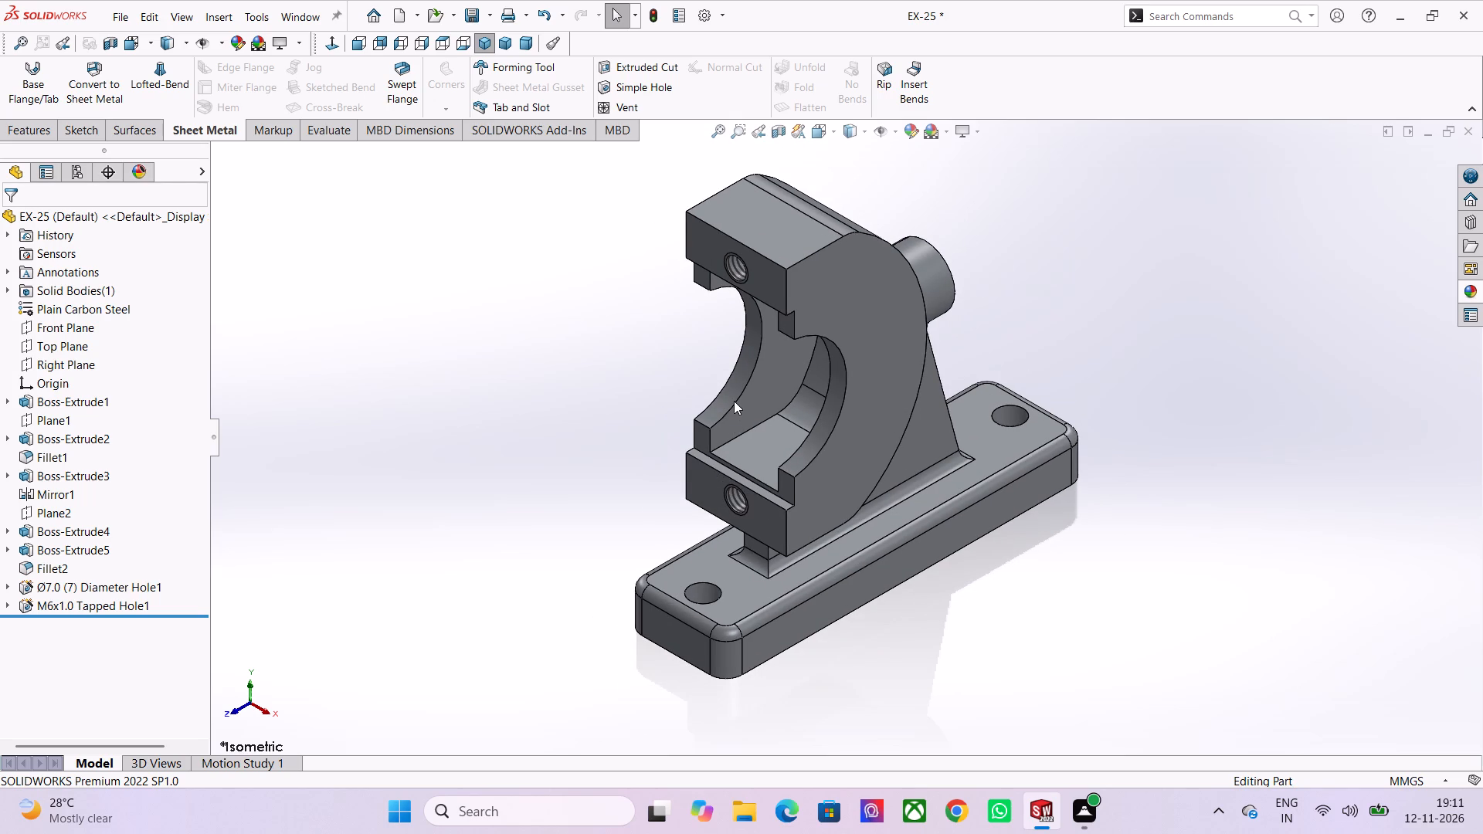
pyautogui.scroll(1, 734, 401)
pyautogui.scroll(-1, 794, 444)
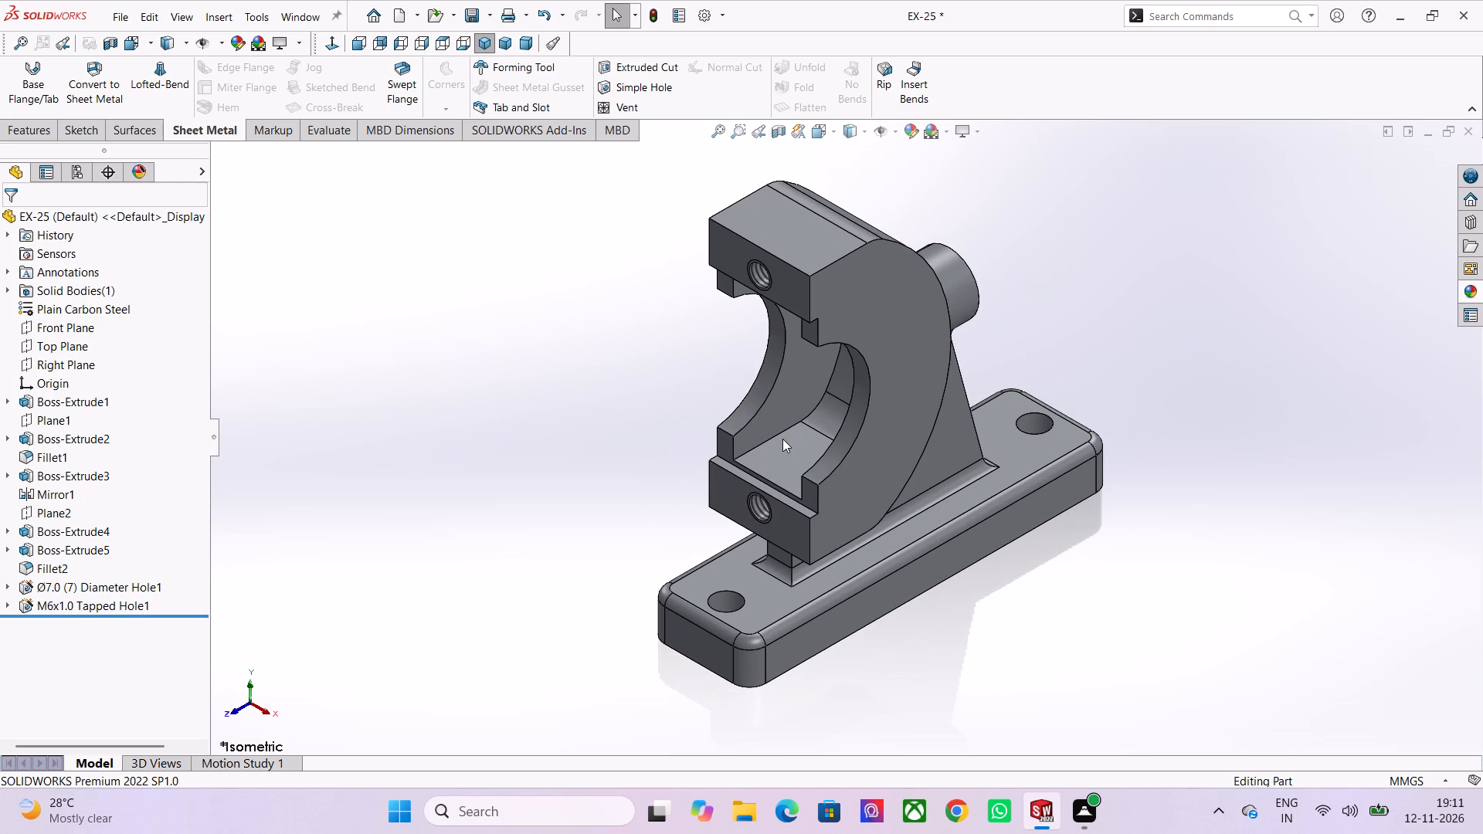
pyautogui.scroll(1, 850, 386)
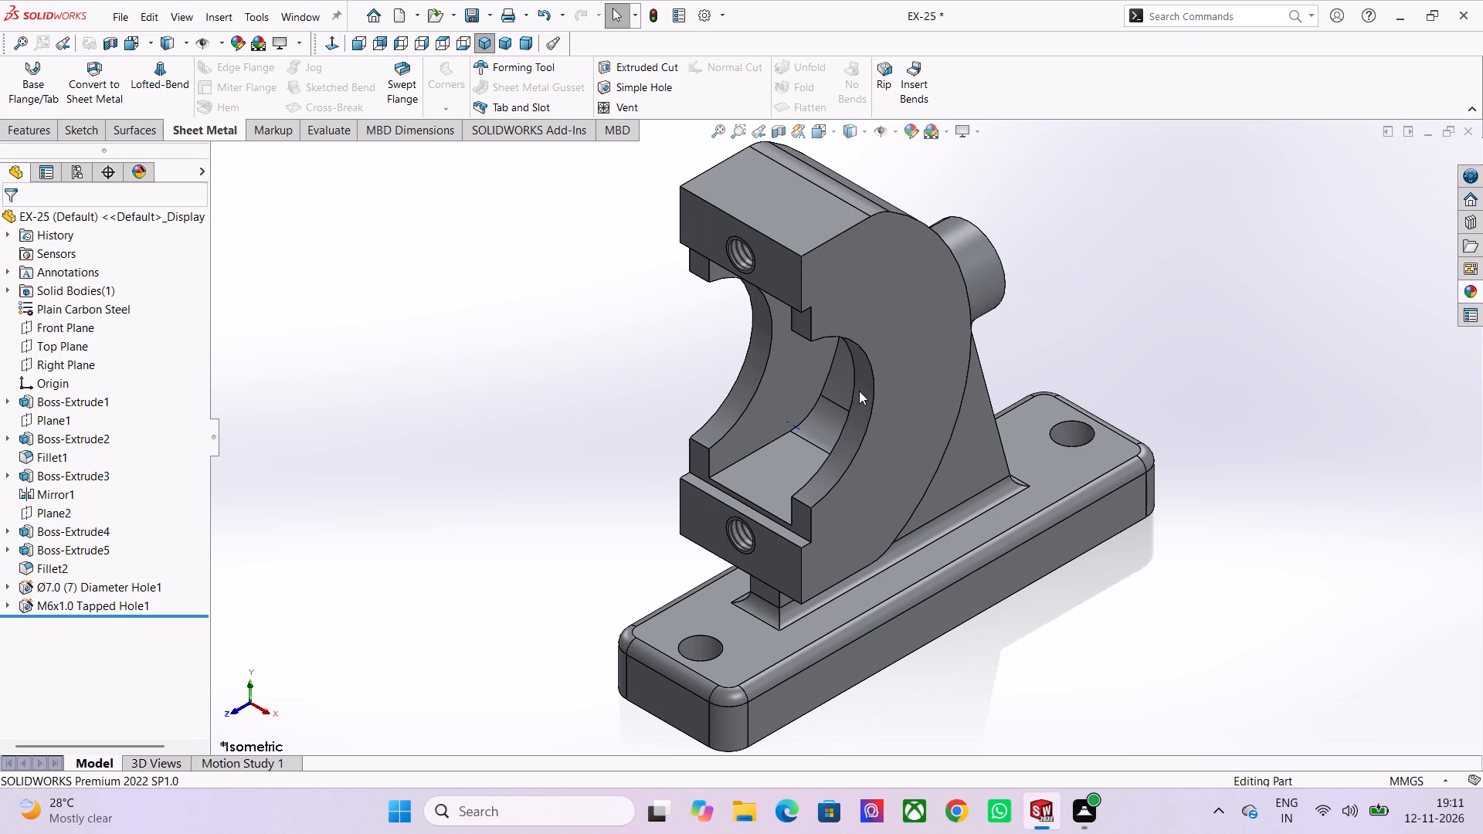
pyautogui.scroll(-2, 859, 391)
pyautogui.scroll(1, 867, 470)
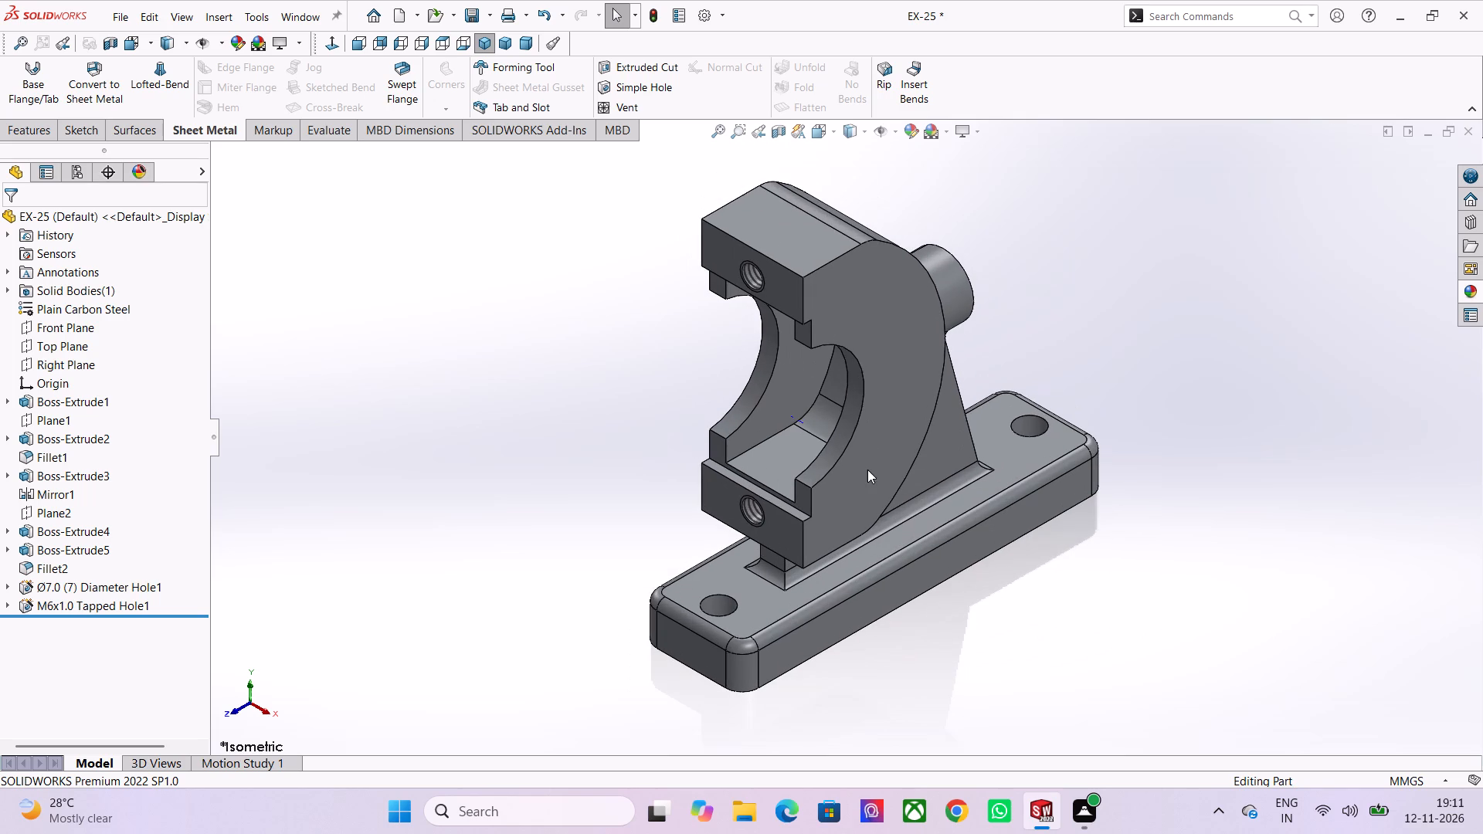
pyautogui.scroll(1, 880, 378)
pyautogui.scroll(-1, 880, 378)
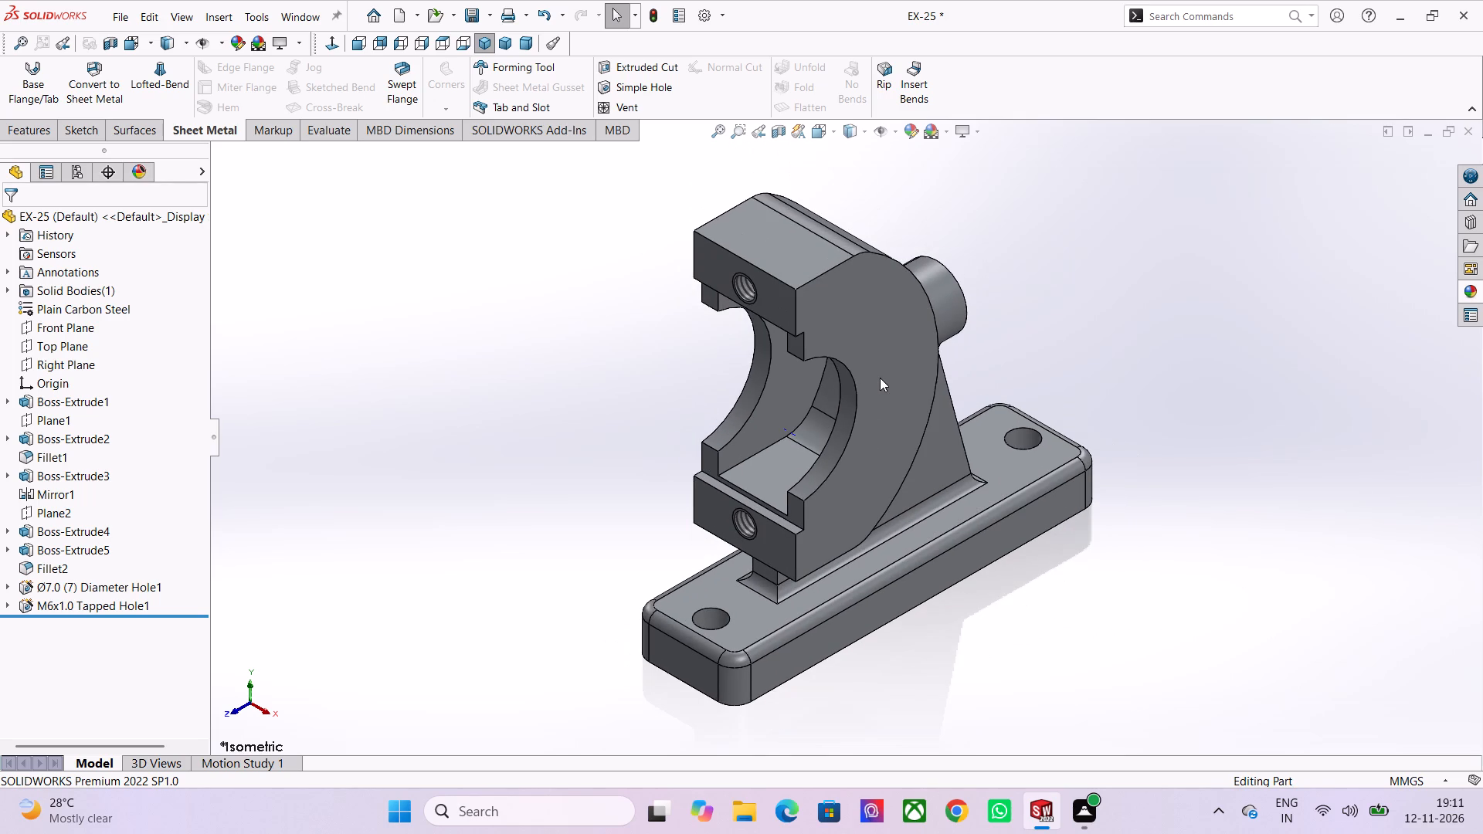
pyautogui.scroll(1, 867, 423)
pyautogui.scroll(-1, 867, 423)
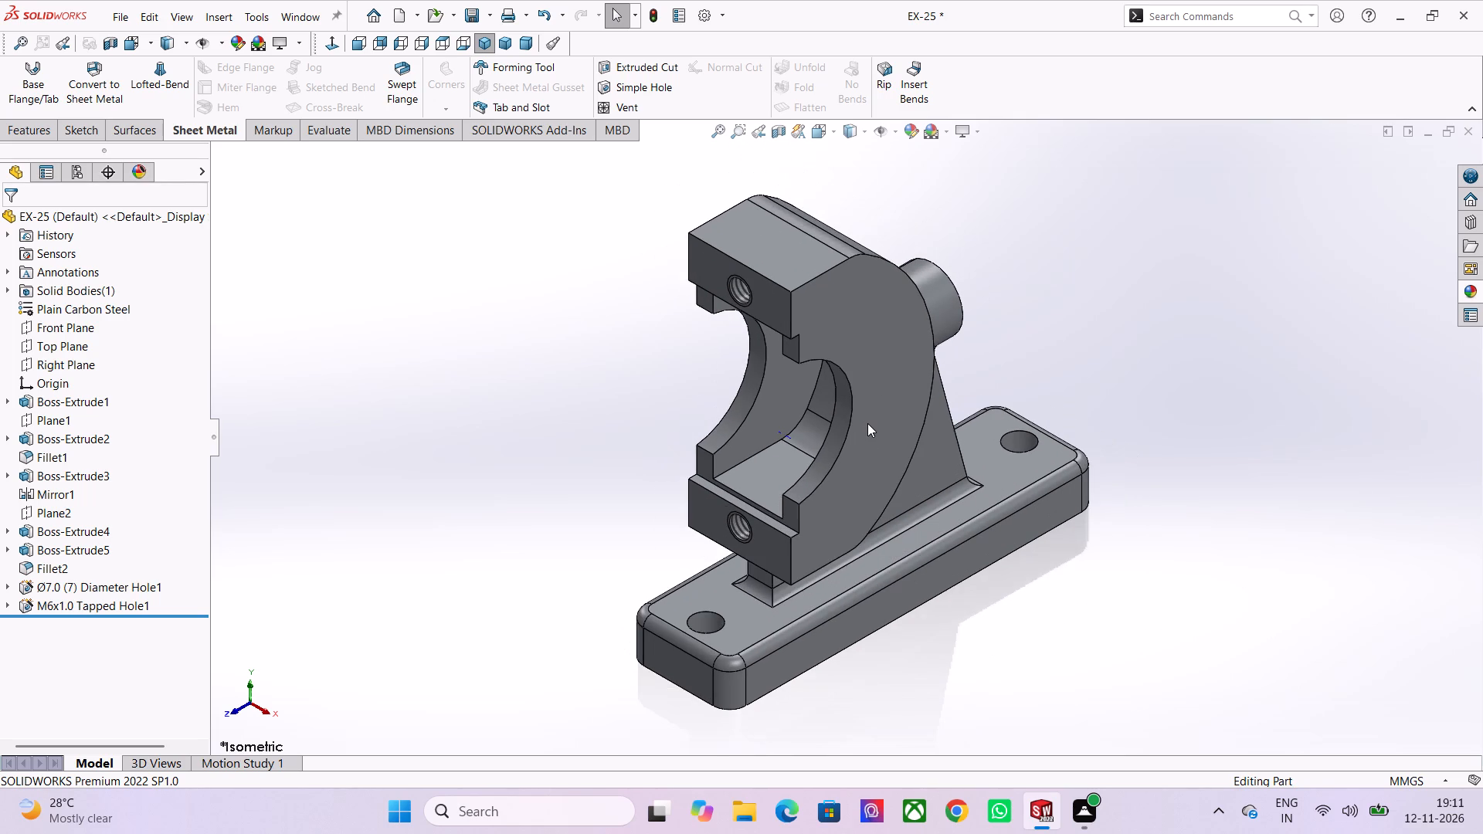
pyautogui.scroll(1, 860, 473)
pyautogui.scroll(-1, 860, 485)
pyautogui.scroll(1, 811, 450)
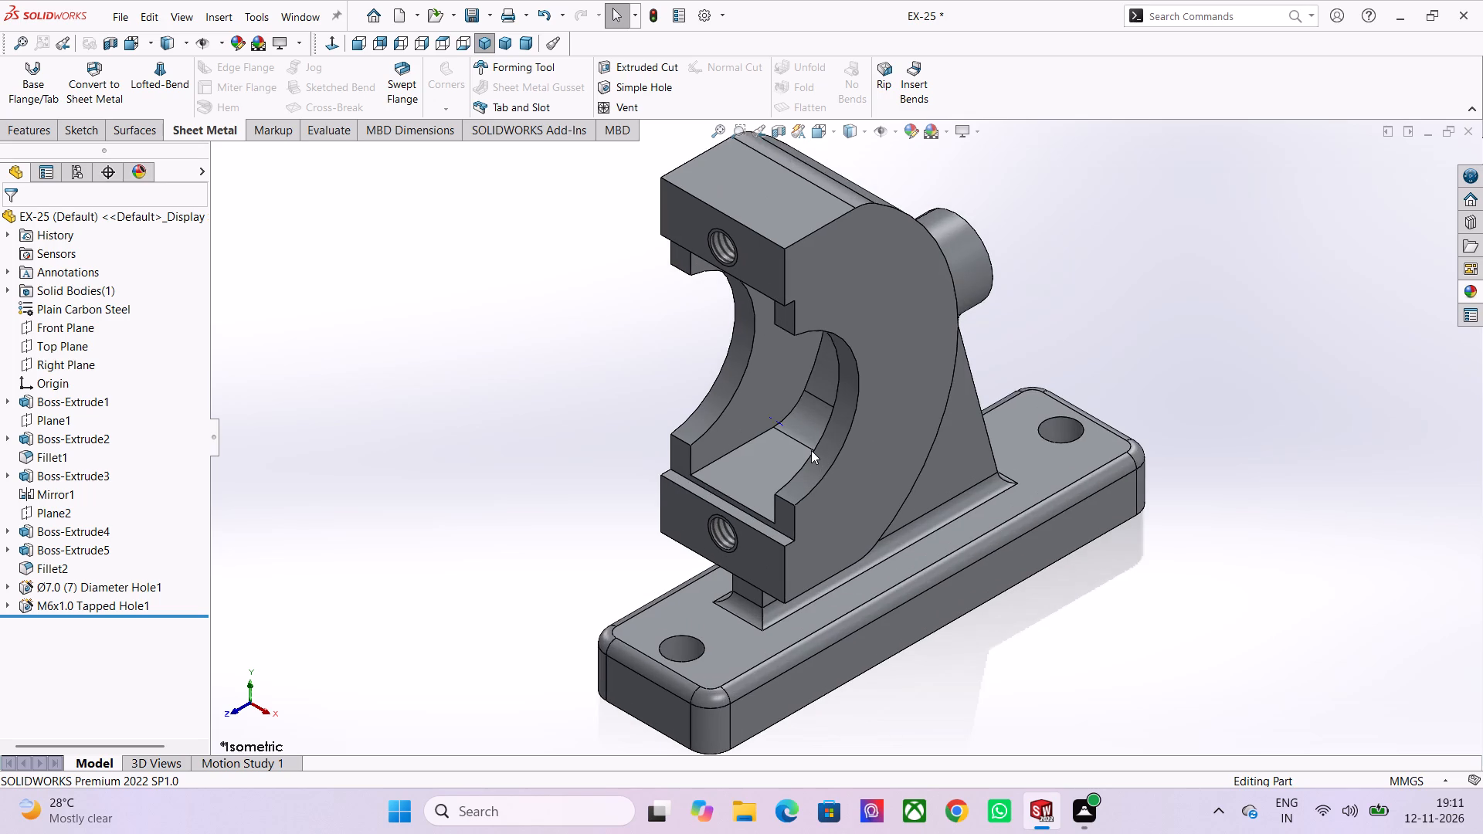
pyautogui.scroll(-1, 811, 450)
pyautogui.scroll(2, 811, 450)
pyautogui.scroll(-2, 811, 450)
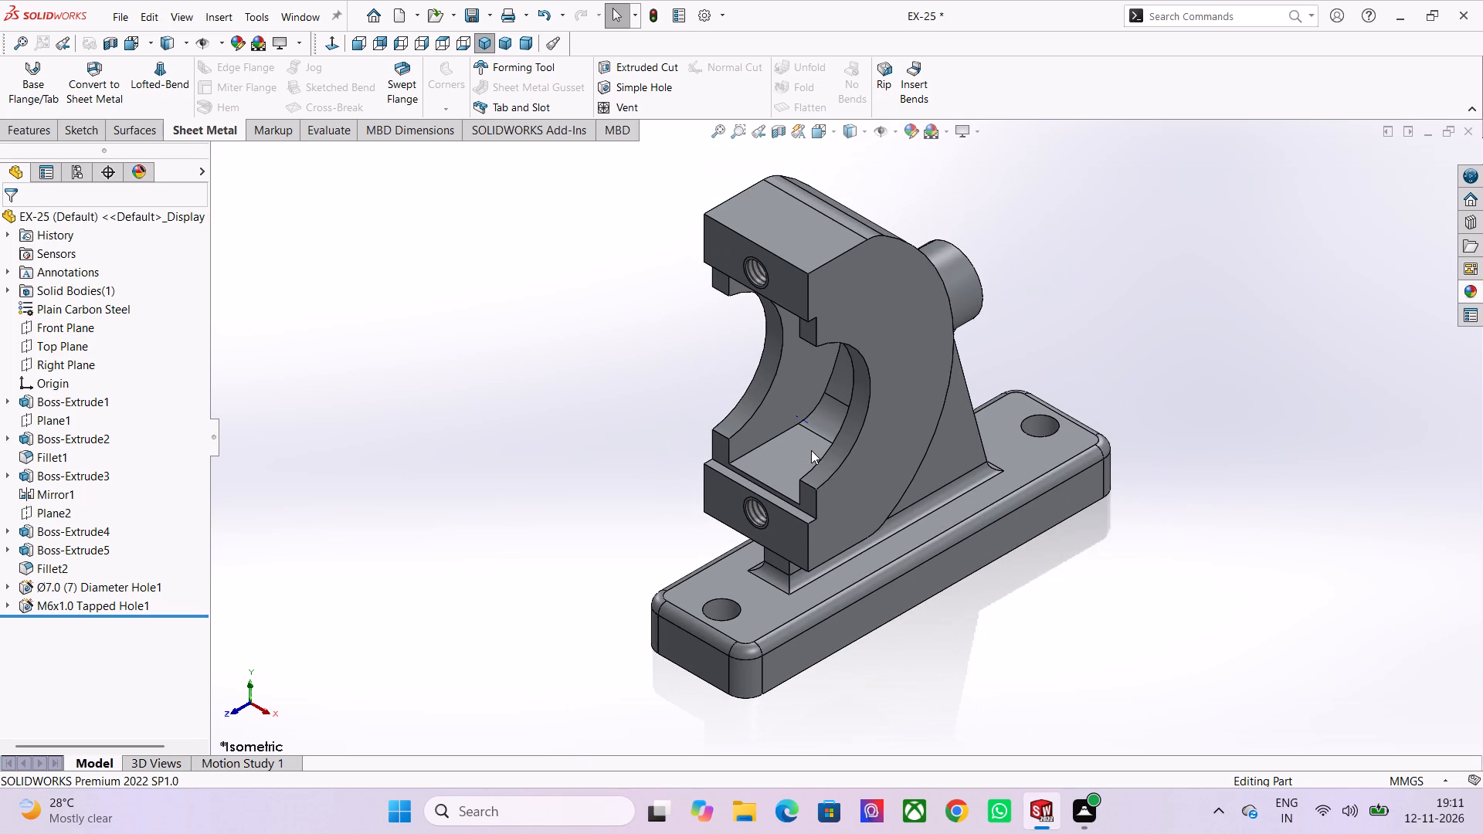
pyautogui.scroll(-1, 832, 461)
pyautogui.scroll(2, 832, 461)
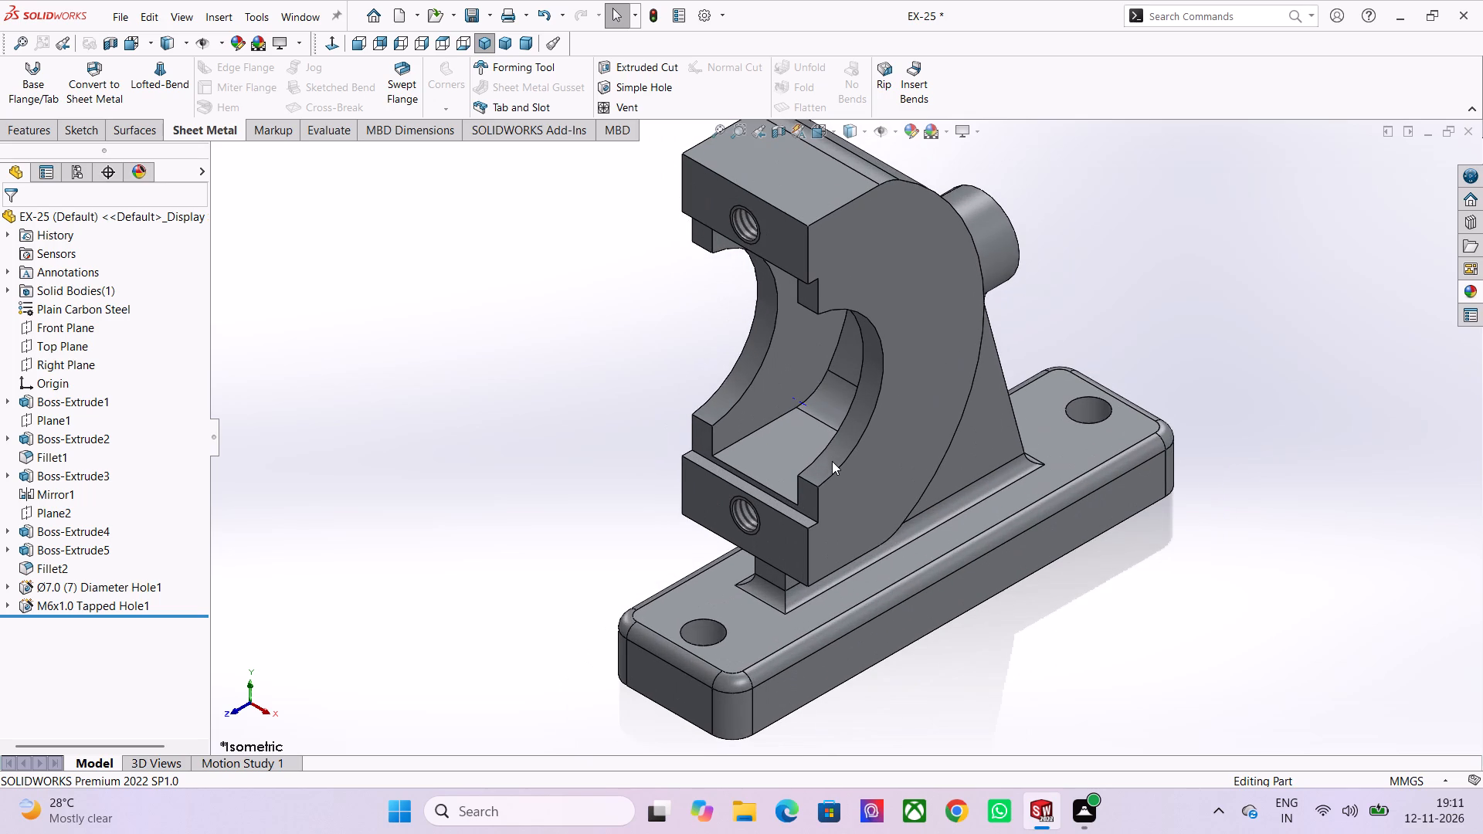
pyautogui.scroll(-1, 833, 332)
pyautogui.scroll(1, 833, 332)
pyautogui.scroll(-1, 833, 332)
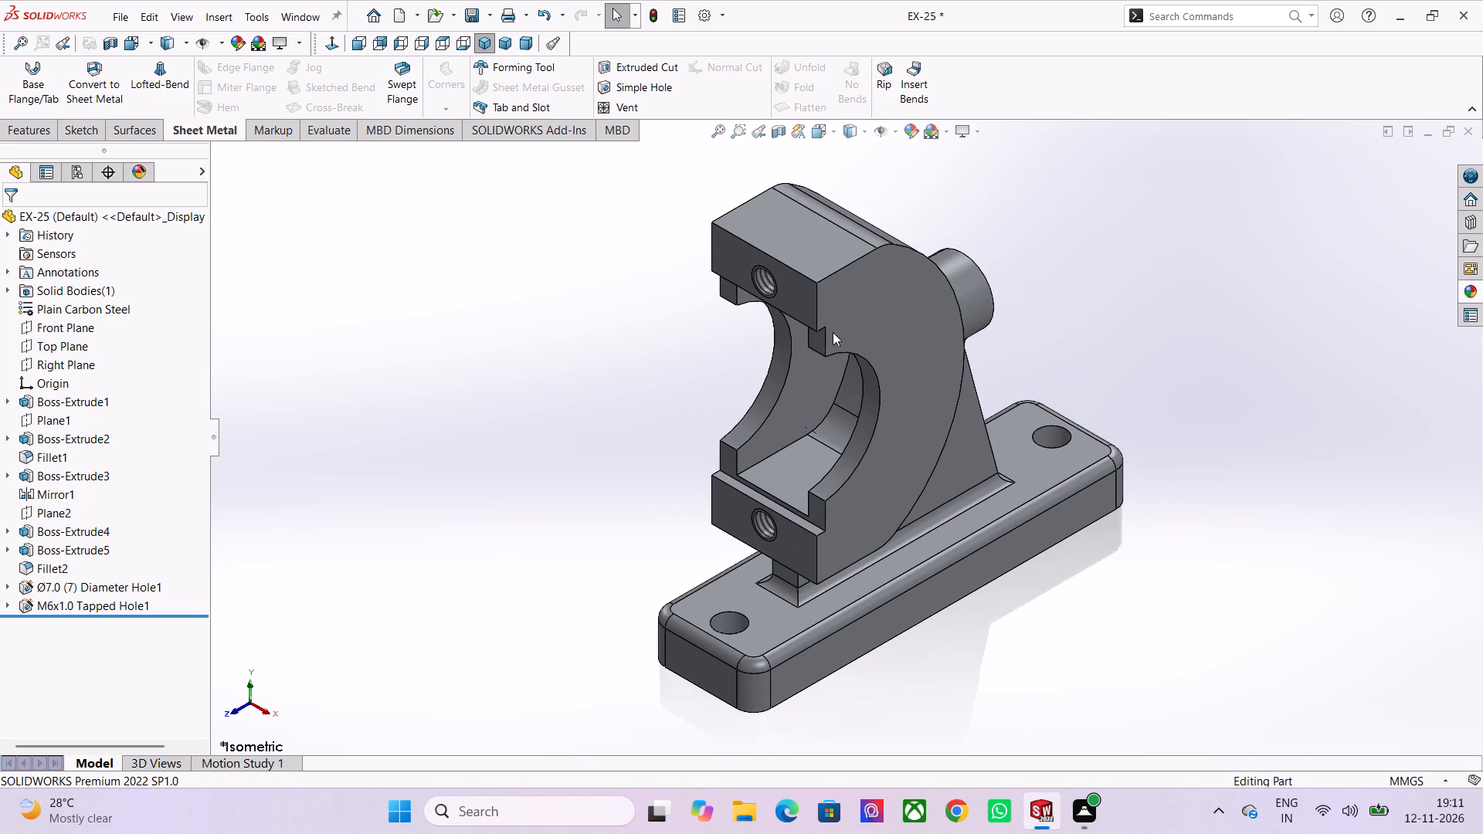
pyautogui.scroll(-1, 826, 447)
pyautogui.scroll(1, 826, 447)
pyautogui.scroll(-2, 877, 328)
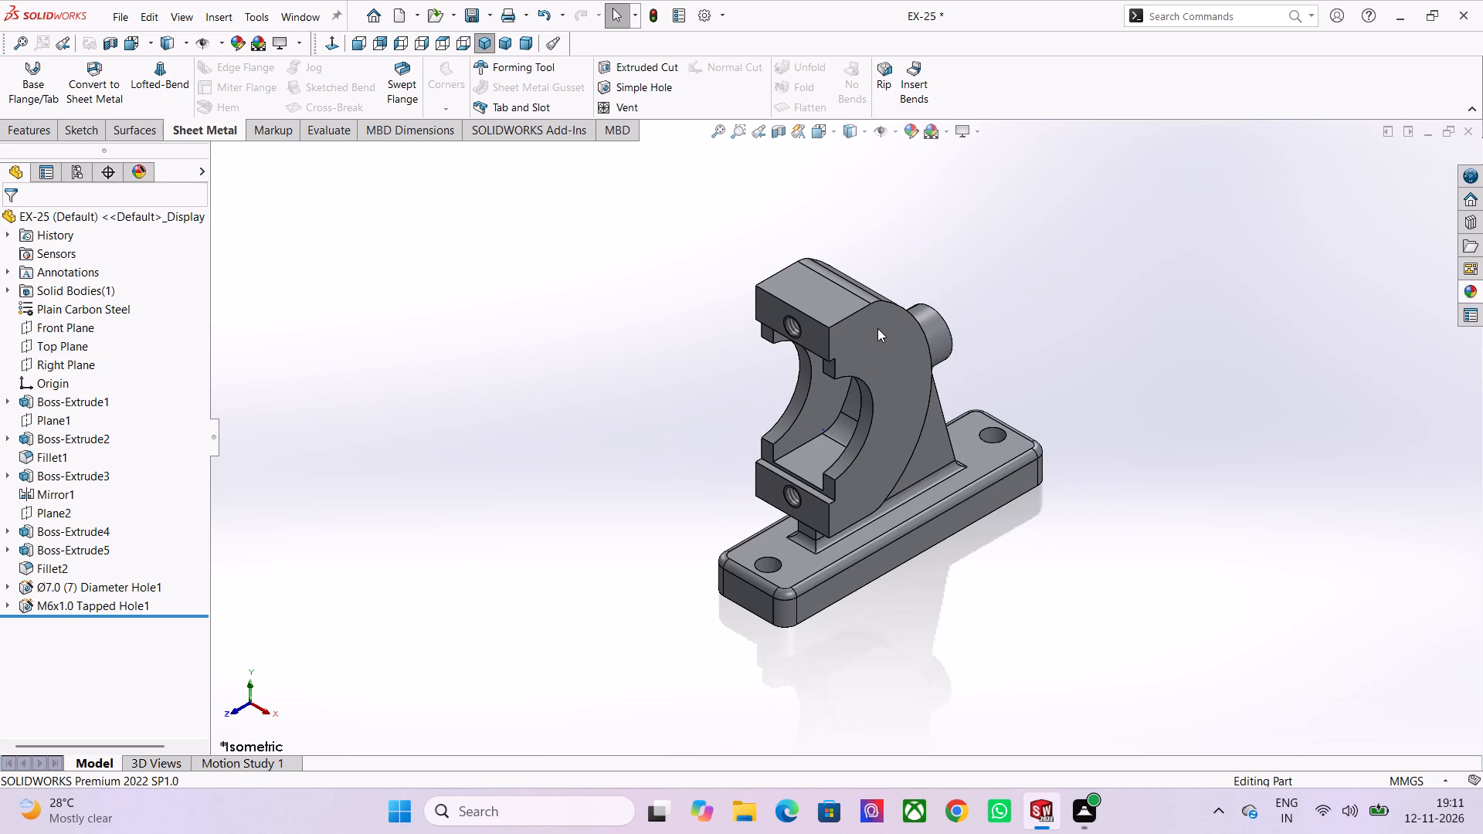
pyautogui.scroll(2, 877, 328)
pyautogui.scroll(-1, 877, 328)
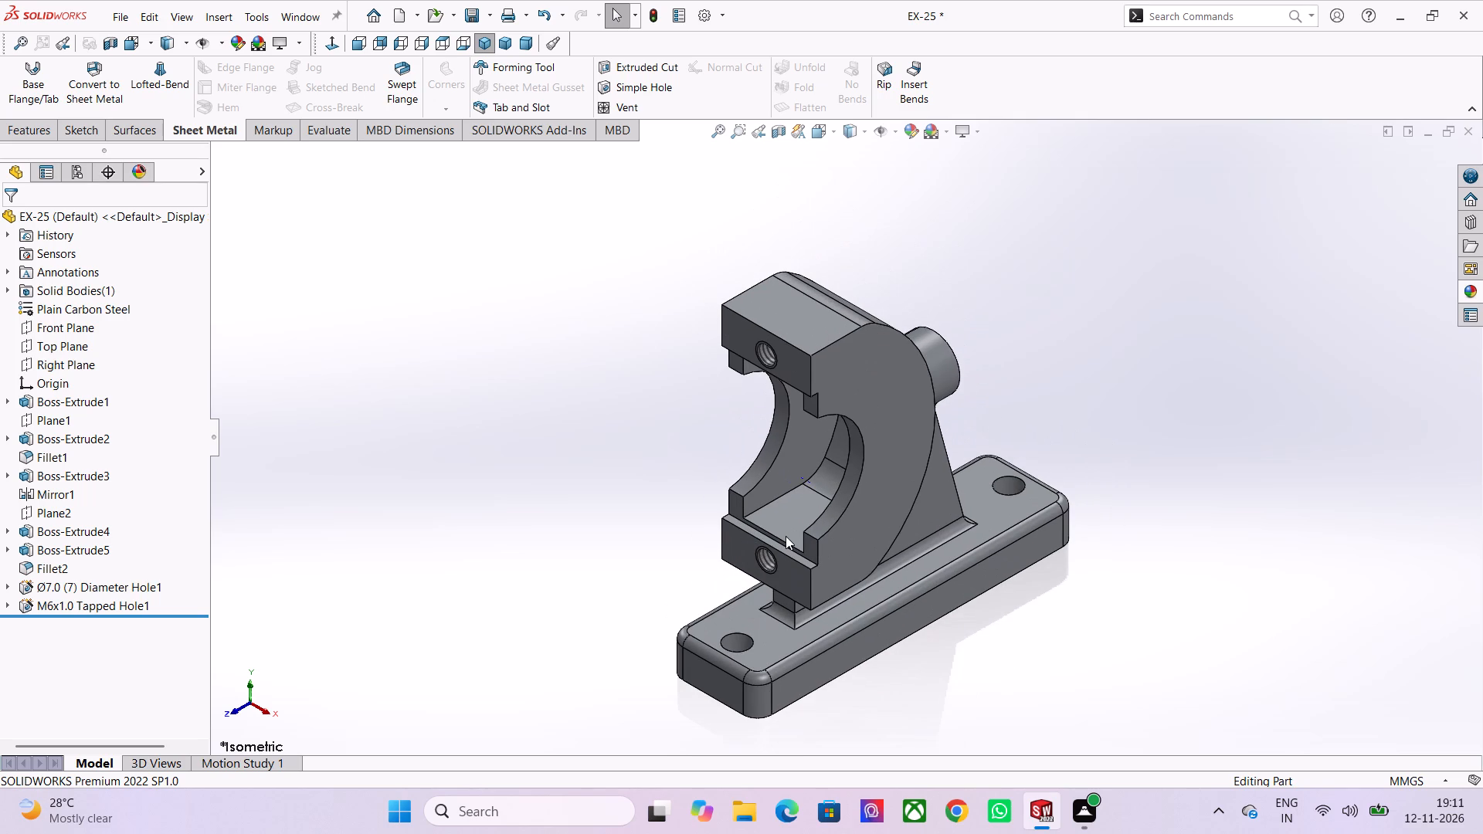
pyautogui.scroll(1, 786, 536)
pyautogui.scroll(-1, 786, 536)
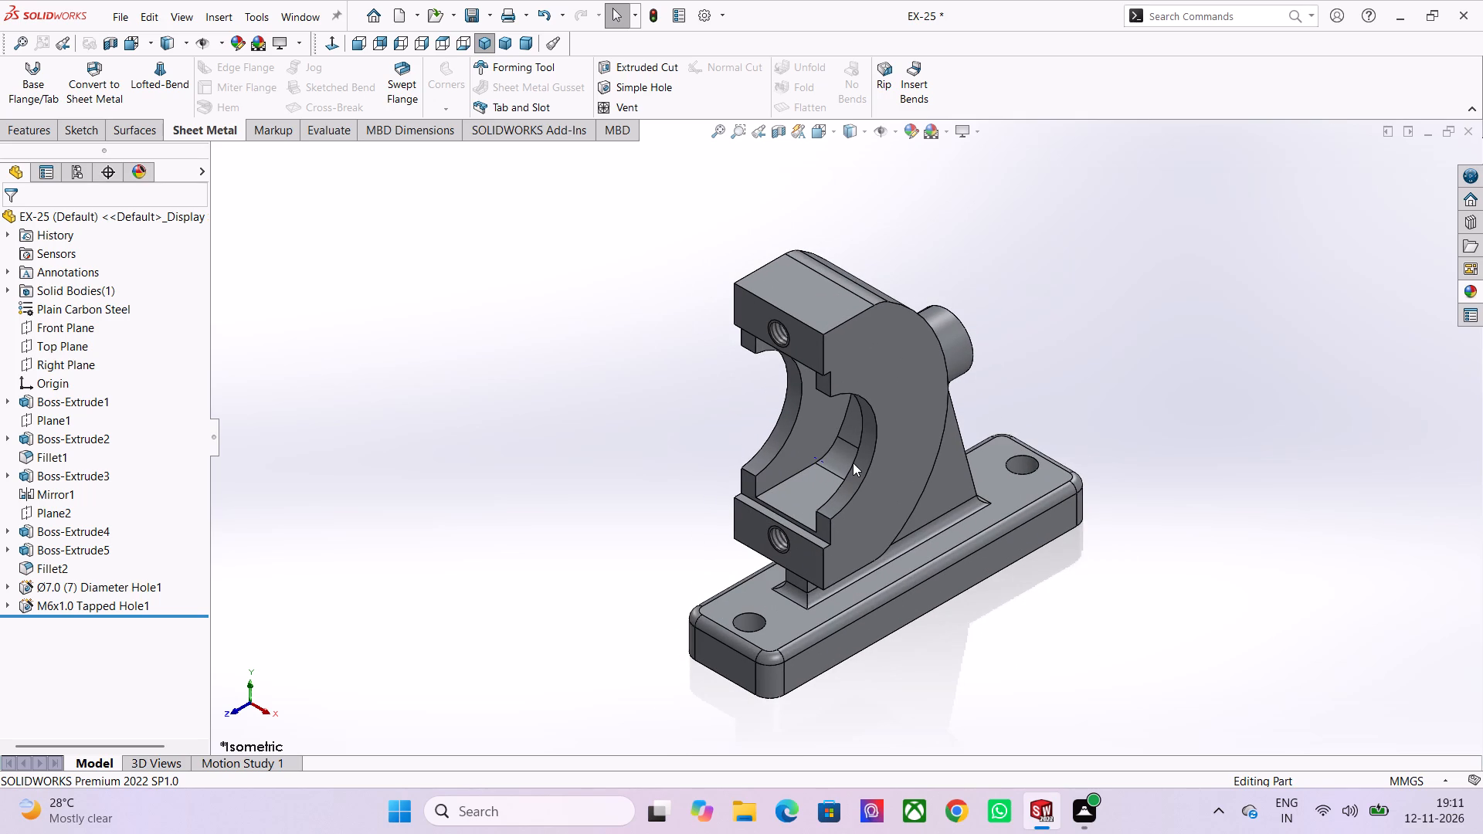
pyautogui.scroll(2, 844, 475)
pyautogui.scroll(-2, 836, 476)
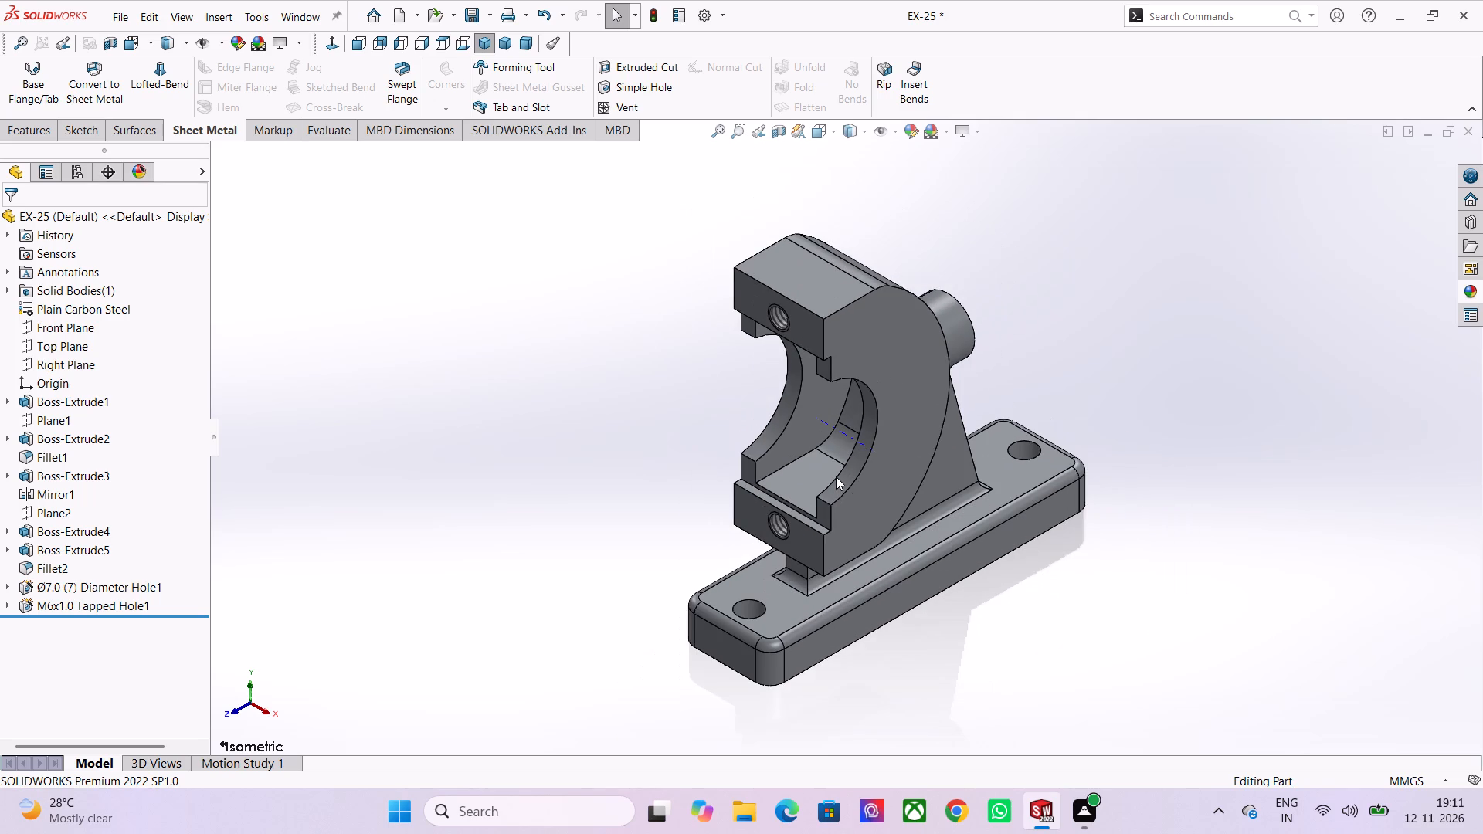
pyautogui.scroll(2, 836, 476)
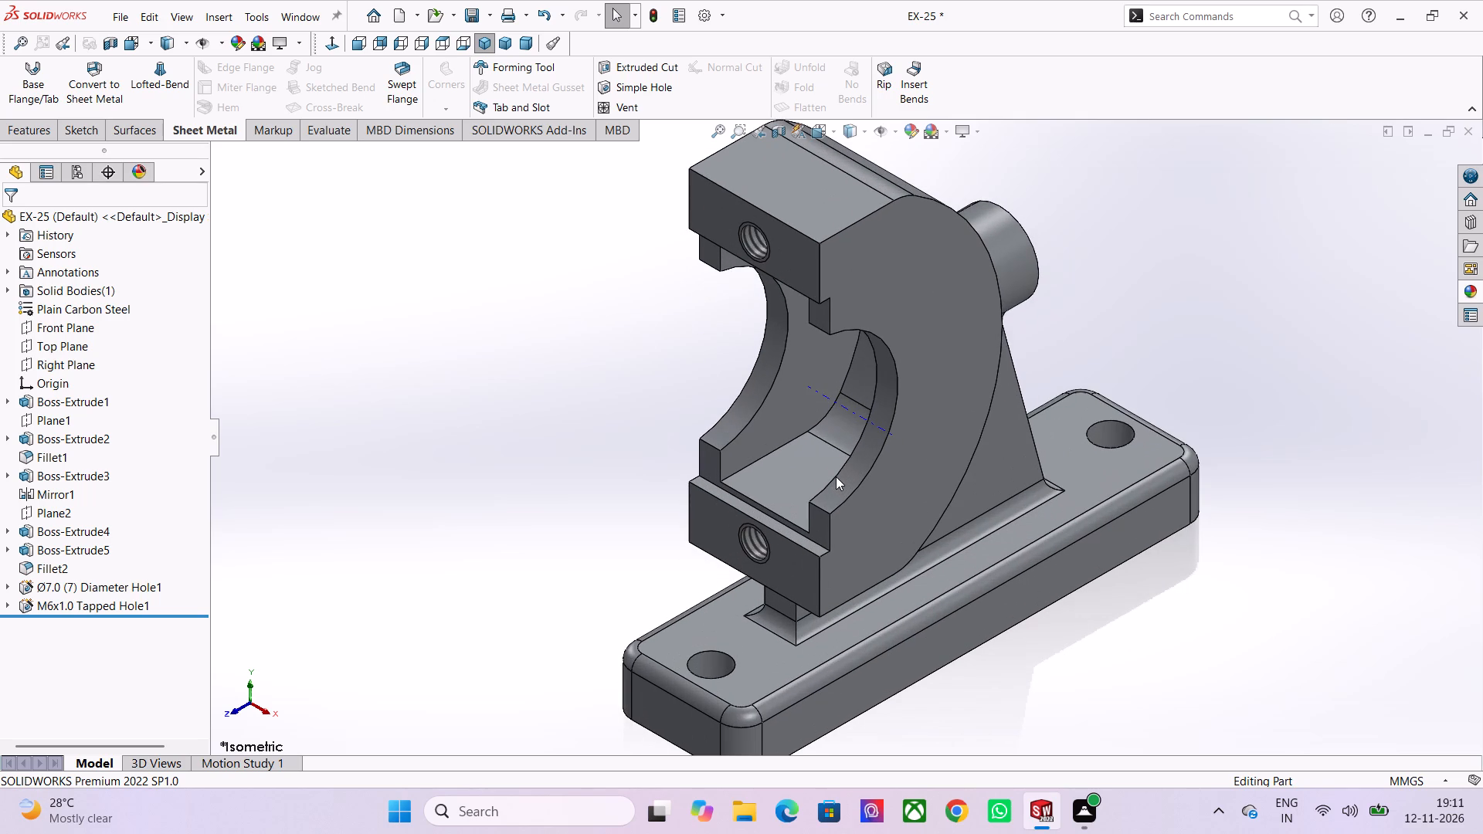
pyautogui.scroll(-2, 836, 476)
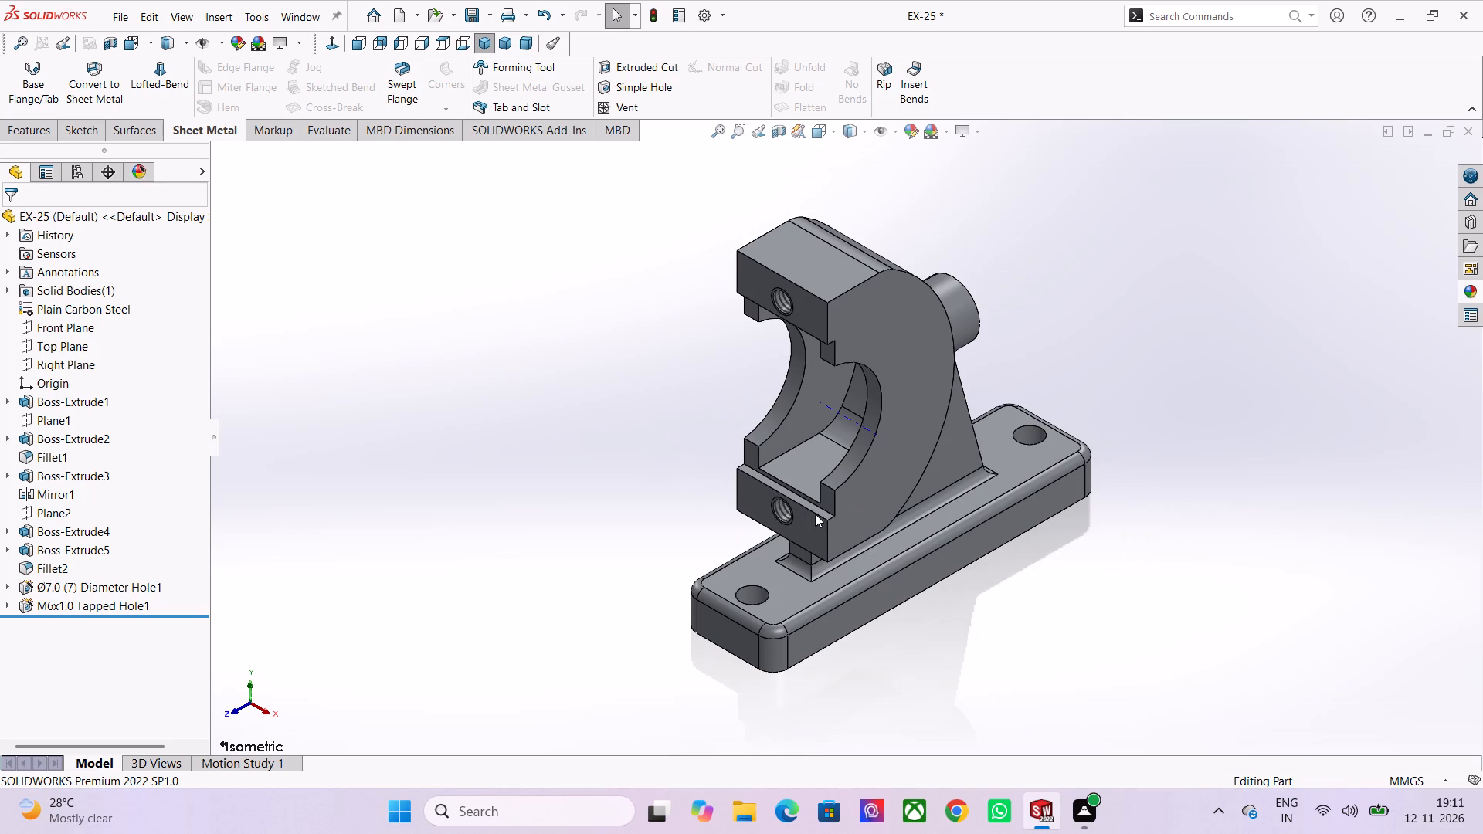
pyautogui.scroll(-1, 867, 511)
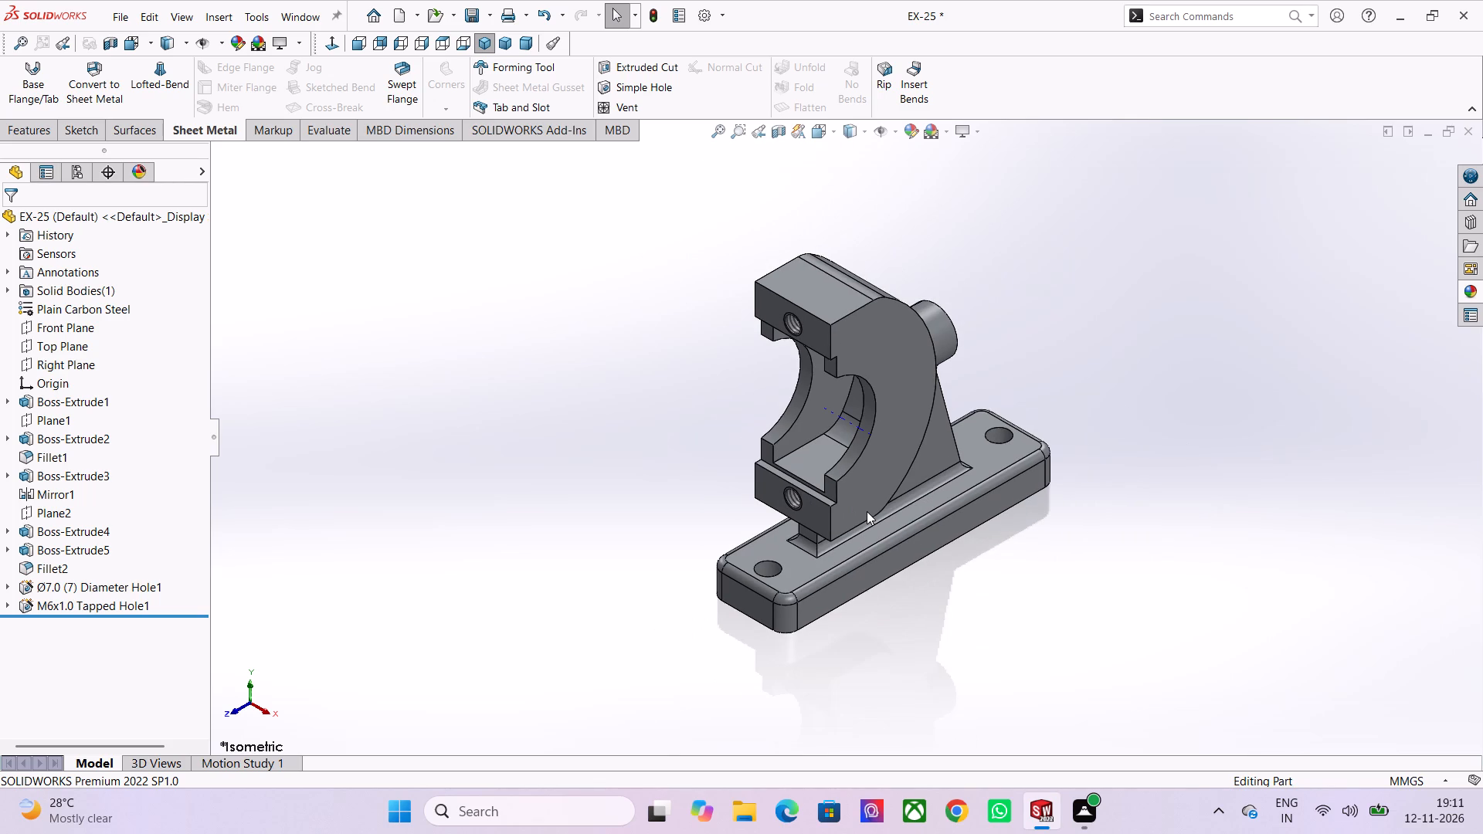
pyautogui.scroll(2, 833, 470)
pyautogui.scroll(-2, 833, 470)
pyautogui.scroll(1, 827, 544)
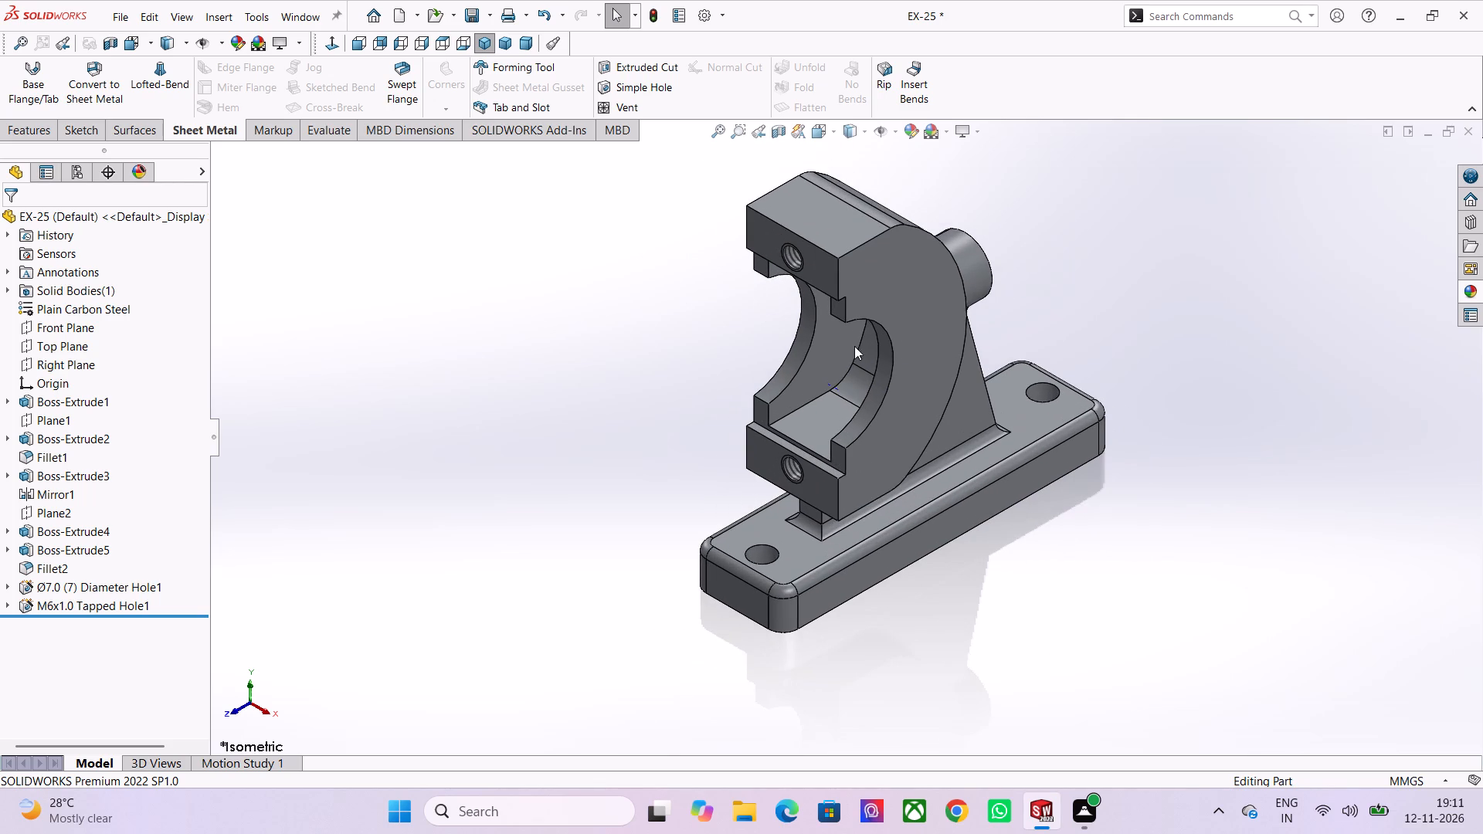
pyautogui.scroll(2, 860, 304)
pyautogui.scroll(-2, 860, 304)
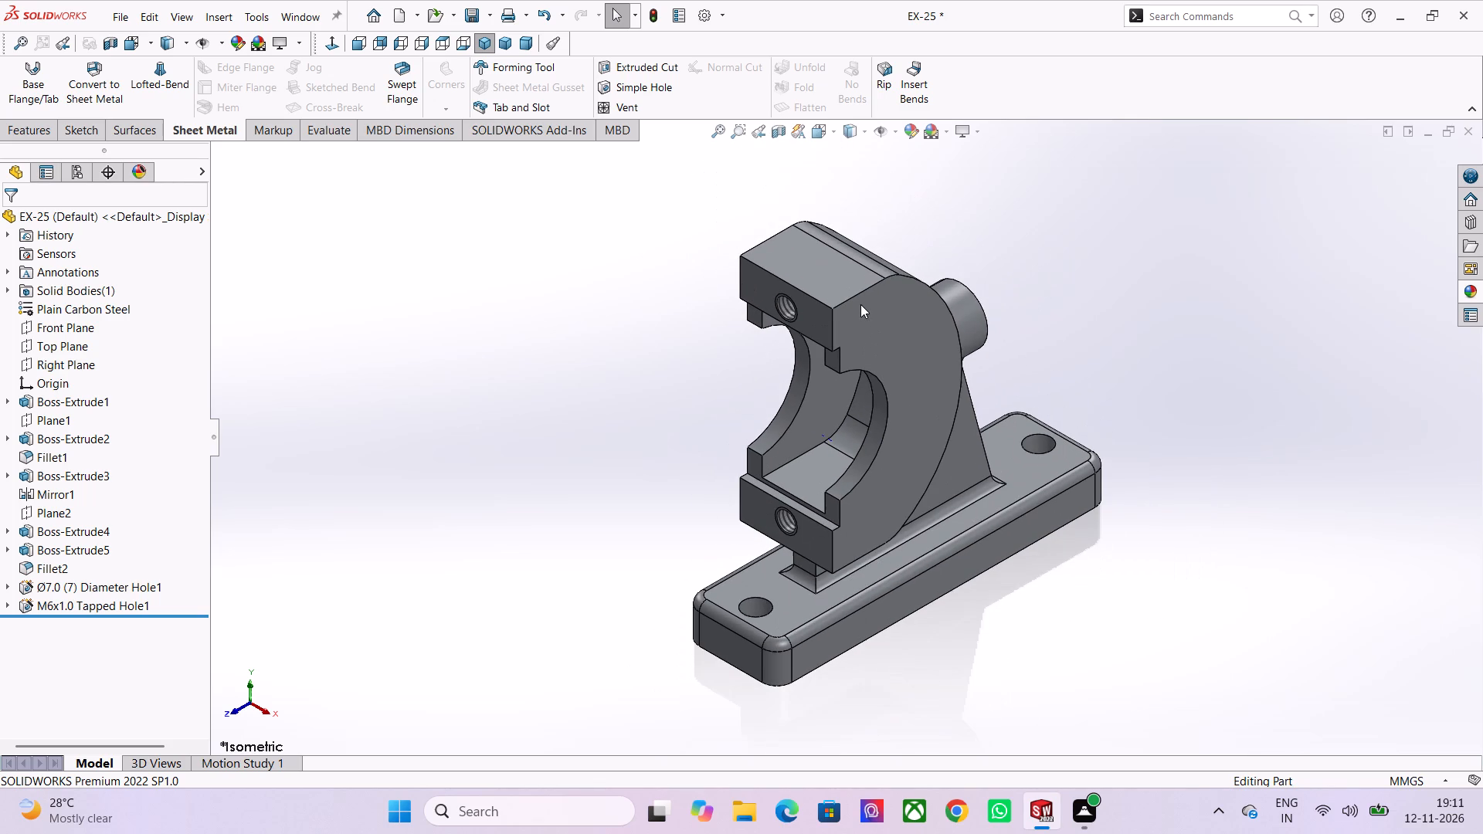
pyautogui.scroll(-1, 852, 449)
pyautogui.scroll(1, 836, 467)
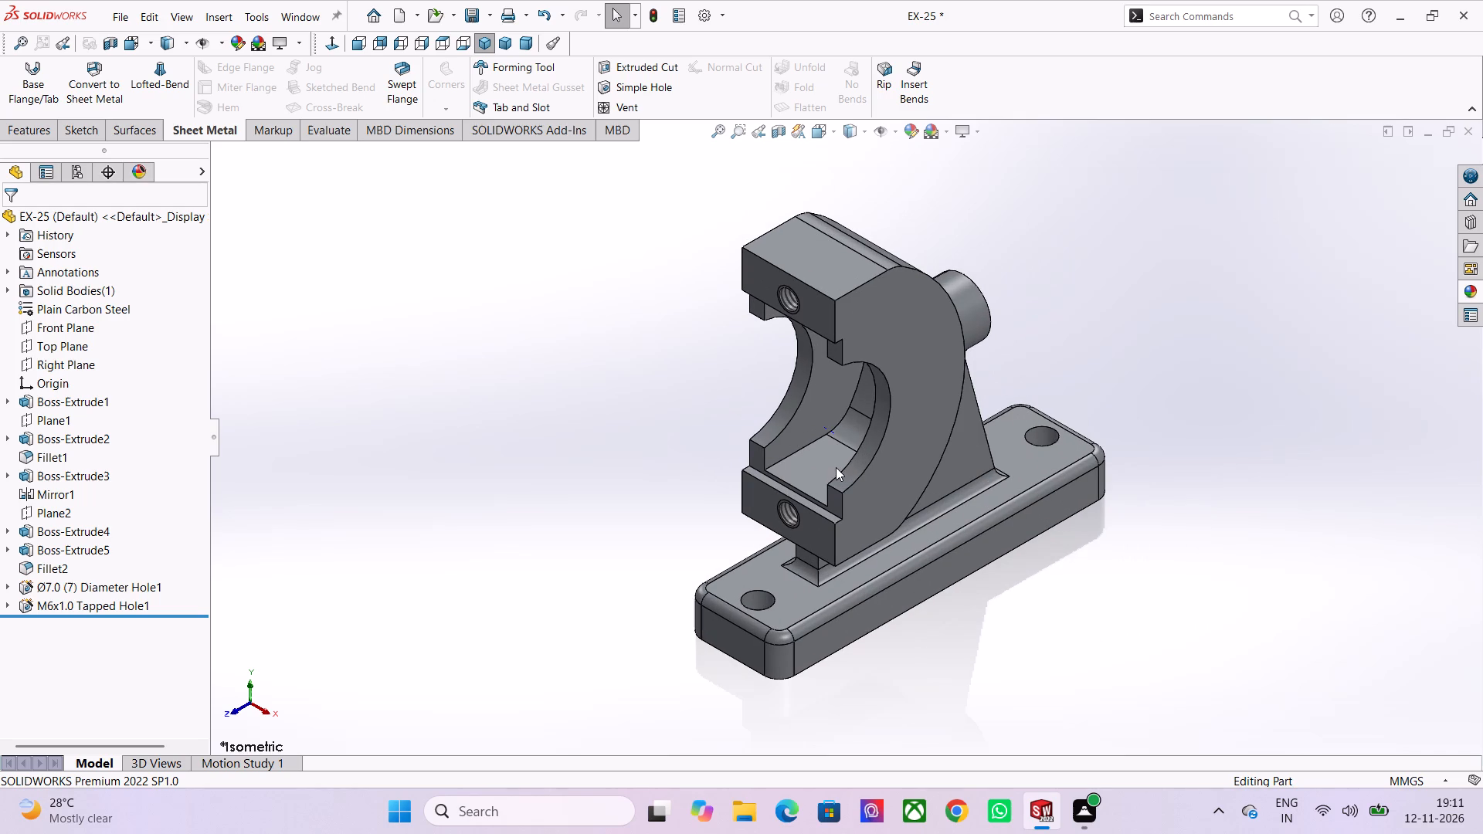
# Check the clamp's inner bore face and the short axis line in front of the jaws up close.
pyautogui.click(868, 443)
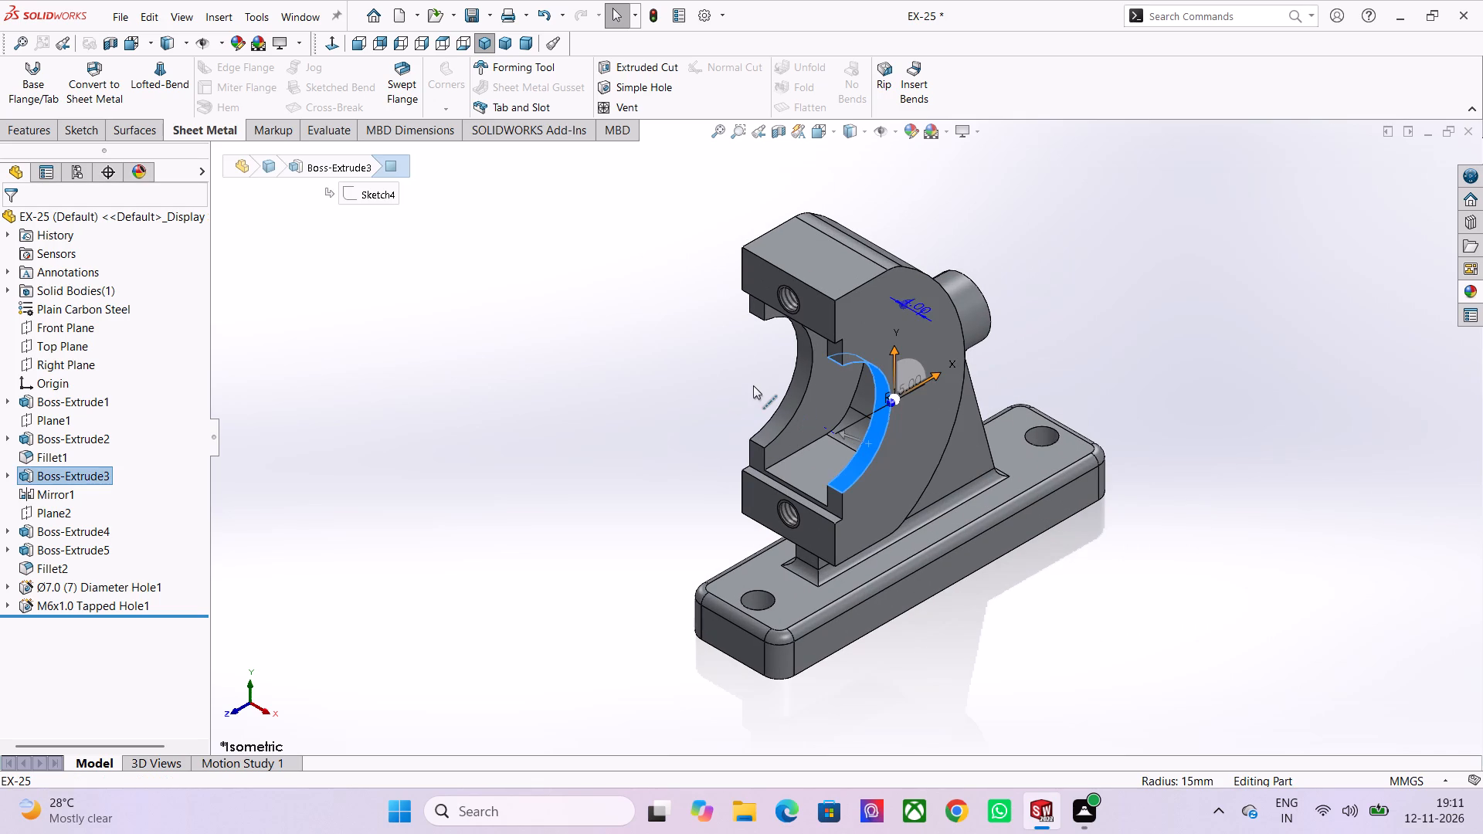
pyautogui.click(753, 385)
pyautogui.scroll(-1, 753, 385)
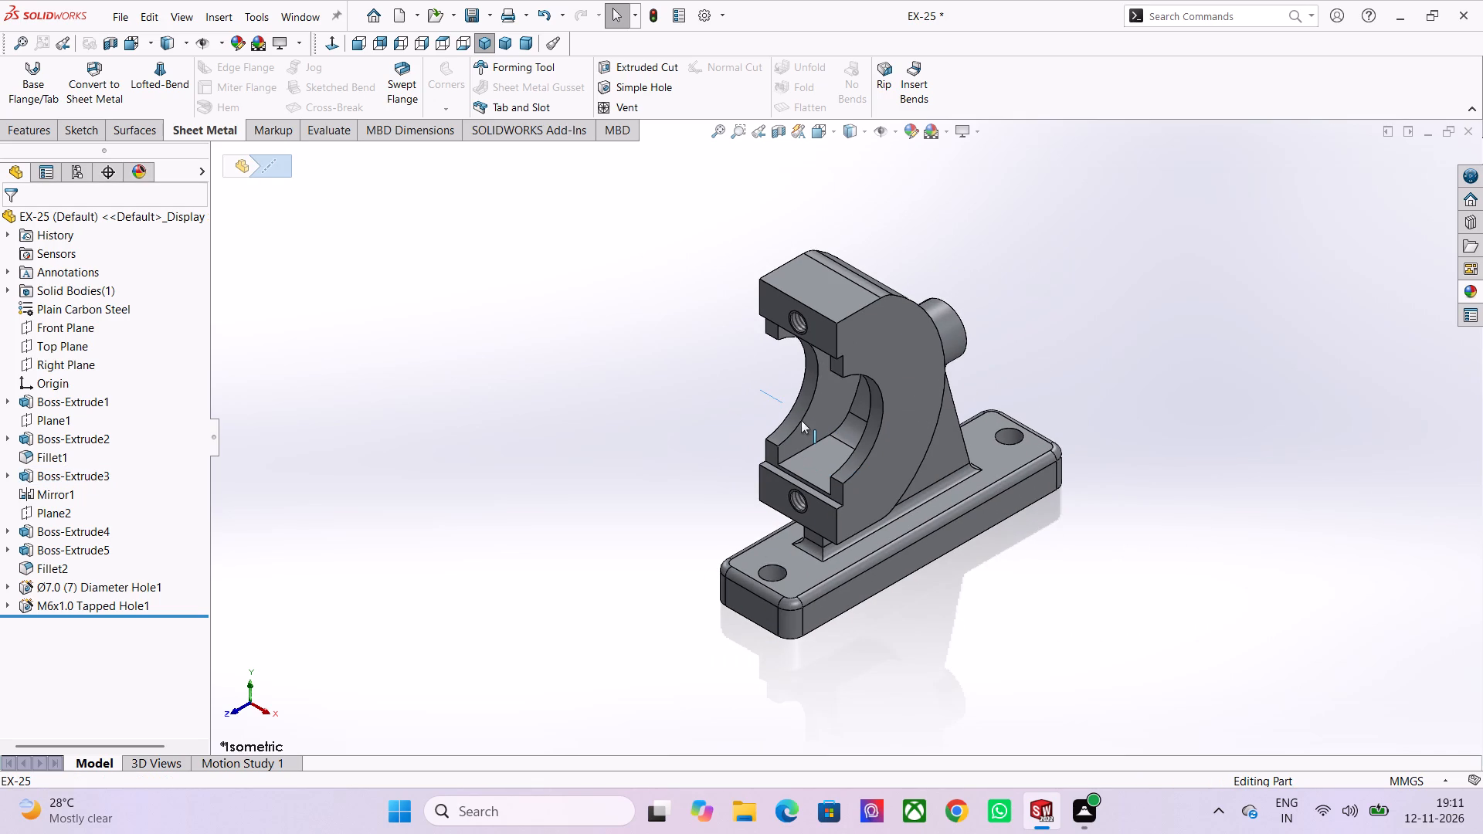
pyautogui.scroll(3, 801, 420)
pyautogui.click(744, 373)
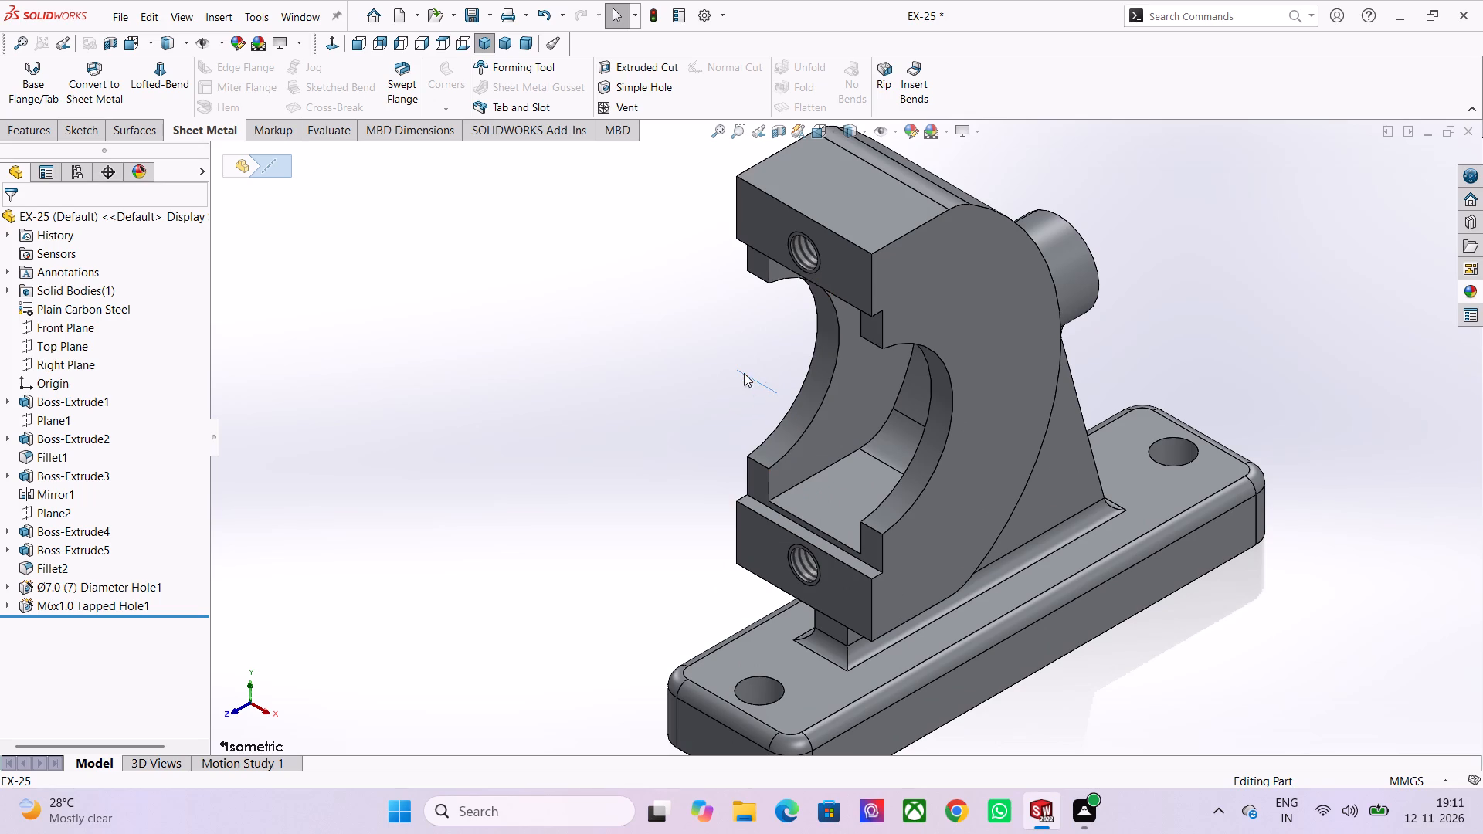
pyautogui.moveTo(763, 387); pyautogui.dragTo(752, 380)
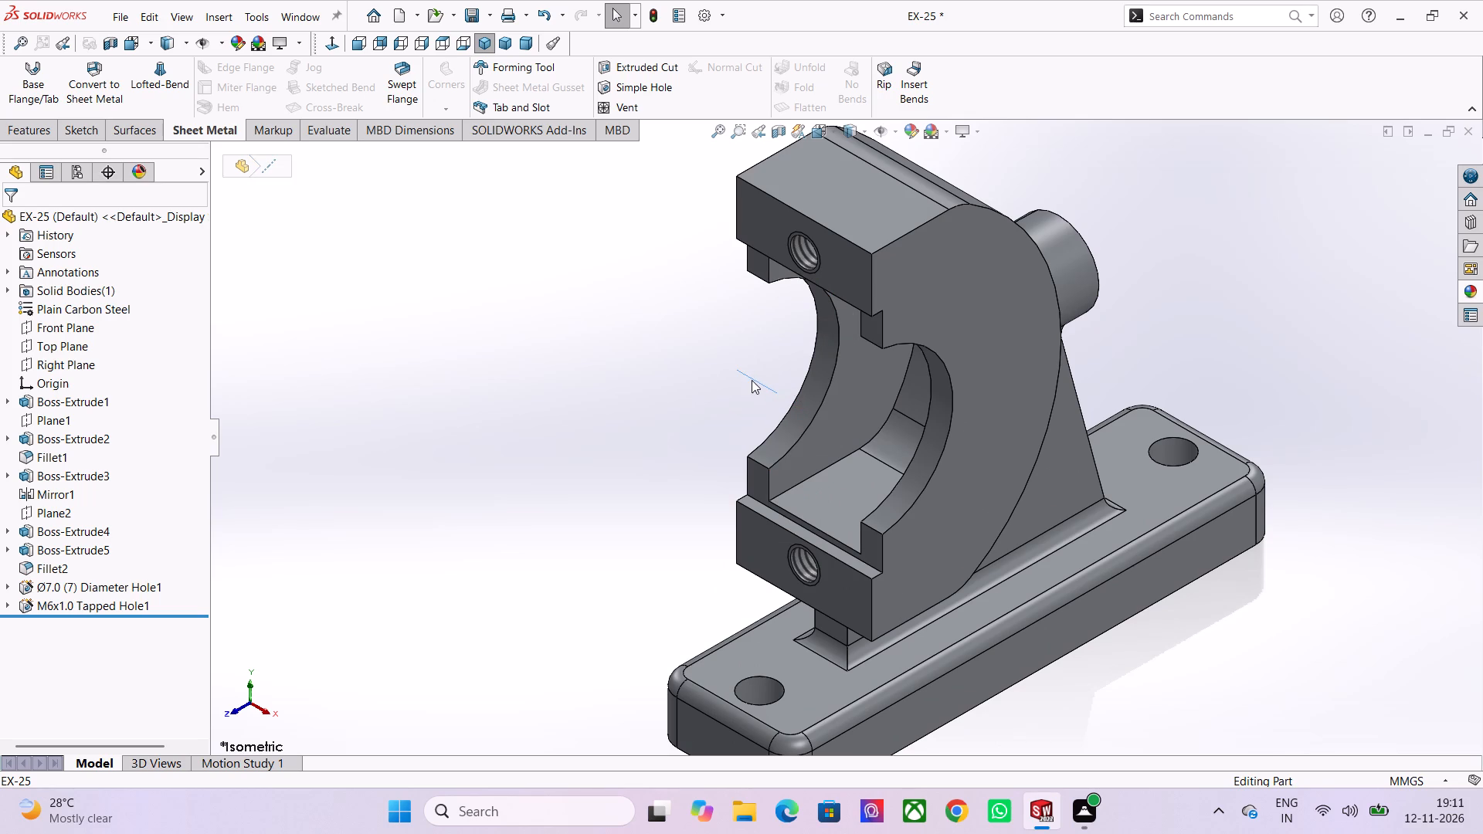
pyautogui.scroll(2, 752, 380)
pyautogui.scroll(4, 844, 455)
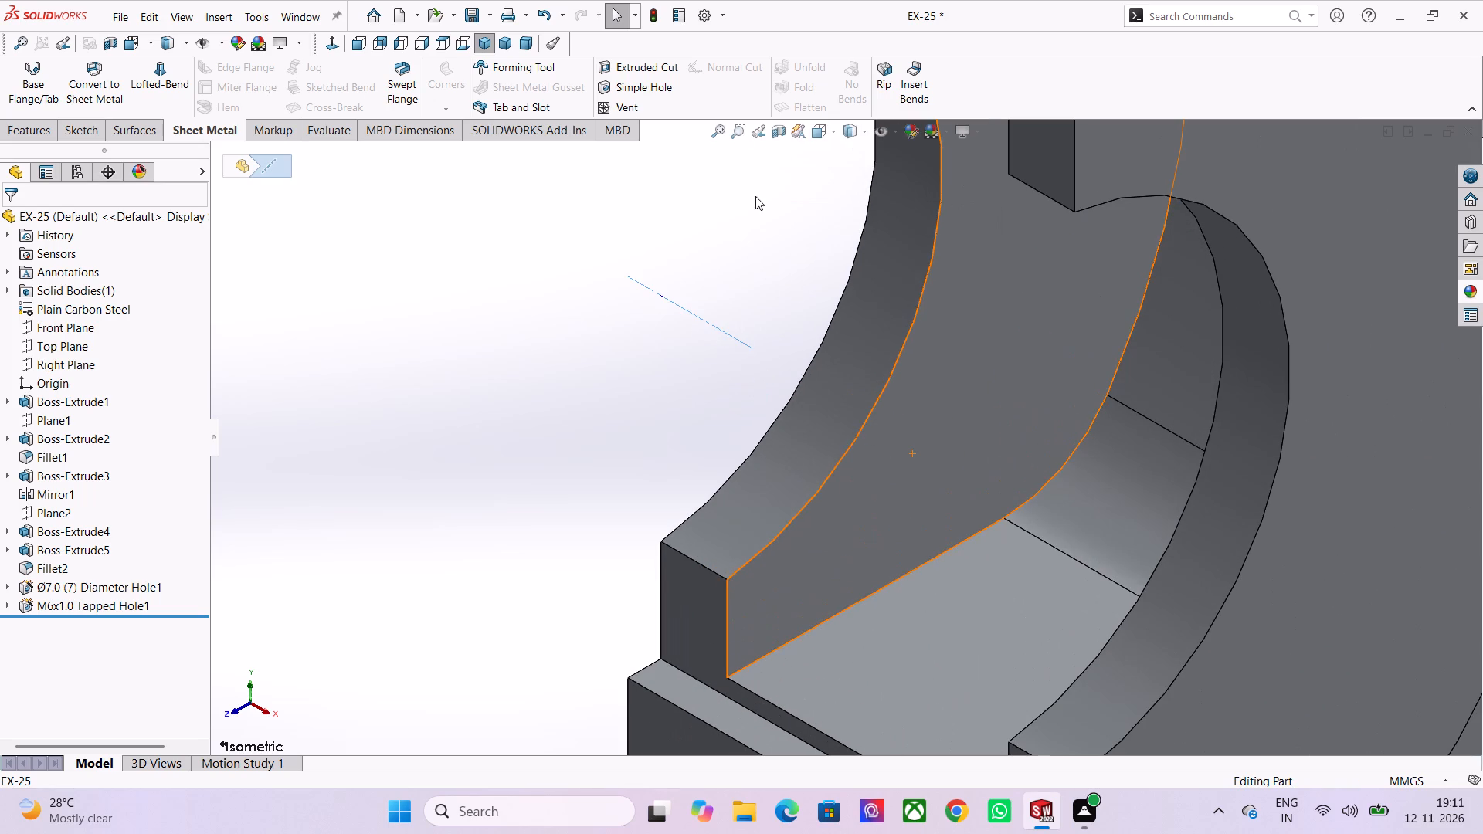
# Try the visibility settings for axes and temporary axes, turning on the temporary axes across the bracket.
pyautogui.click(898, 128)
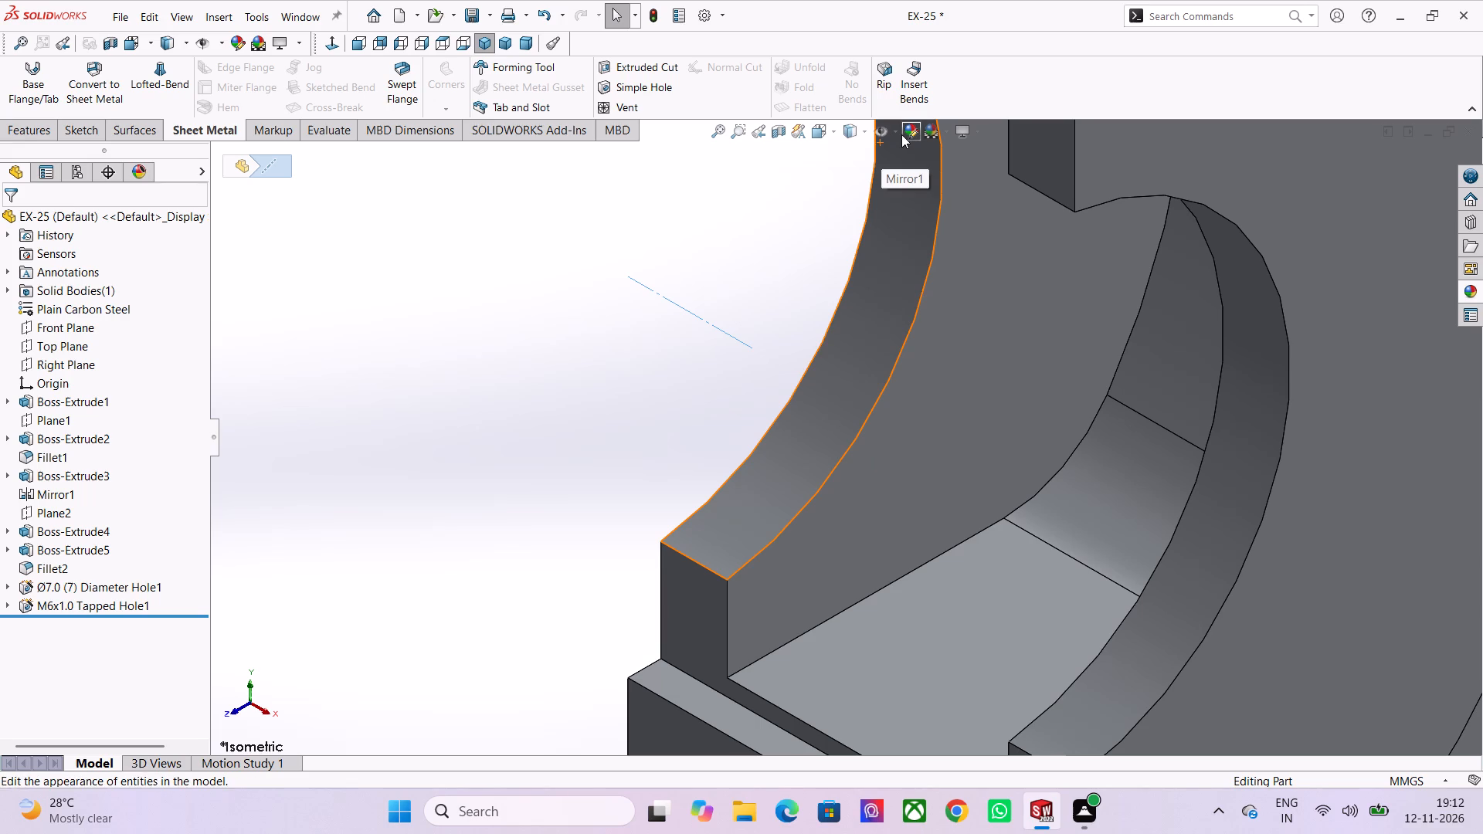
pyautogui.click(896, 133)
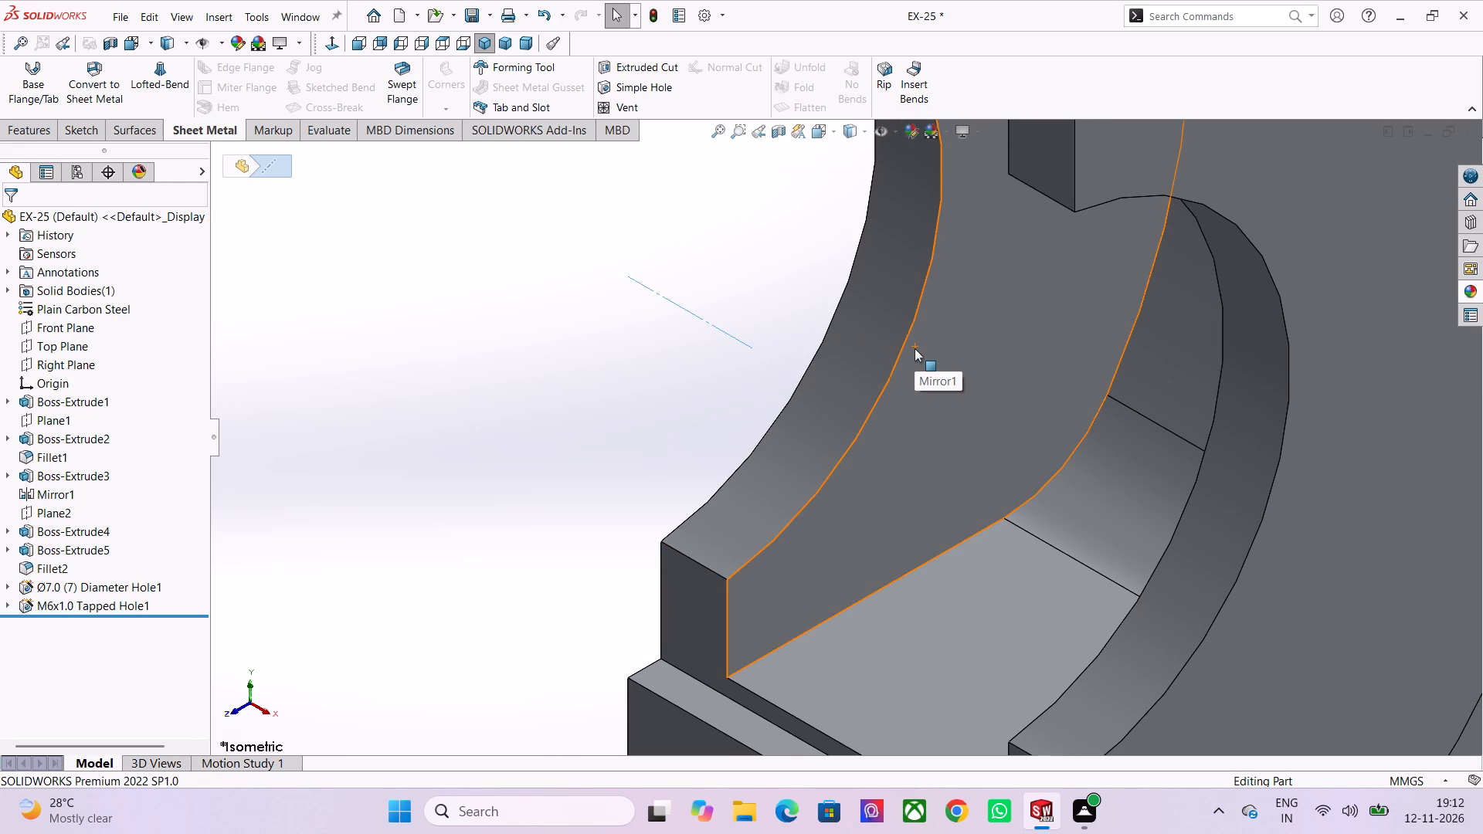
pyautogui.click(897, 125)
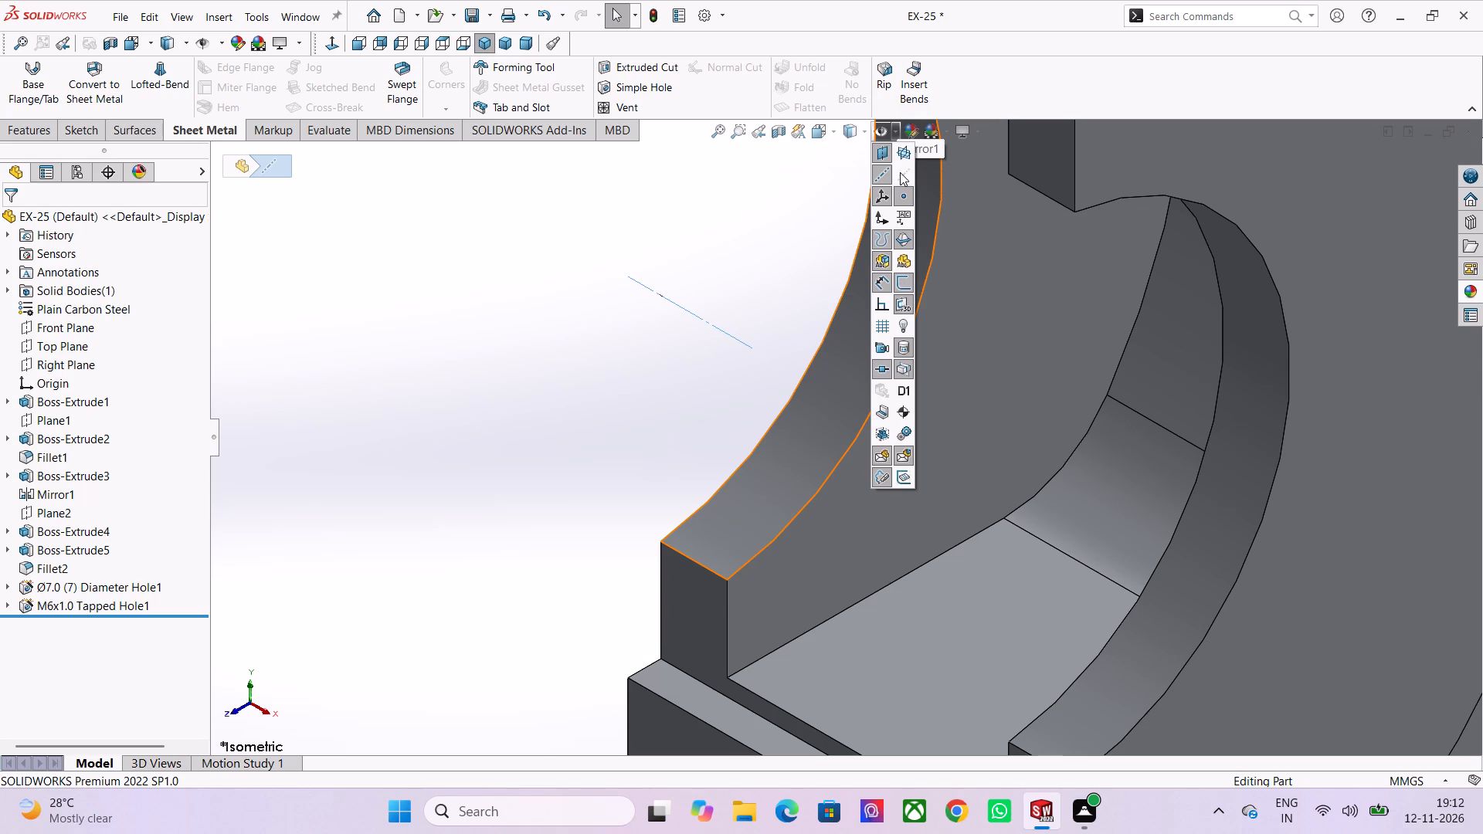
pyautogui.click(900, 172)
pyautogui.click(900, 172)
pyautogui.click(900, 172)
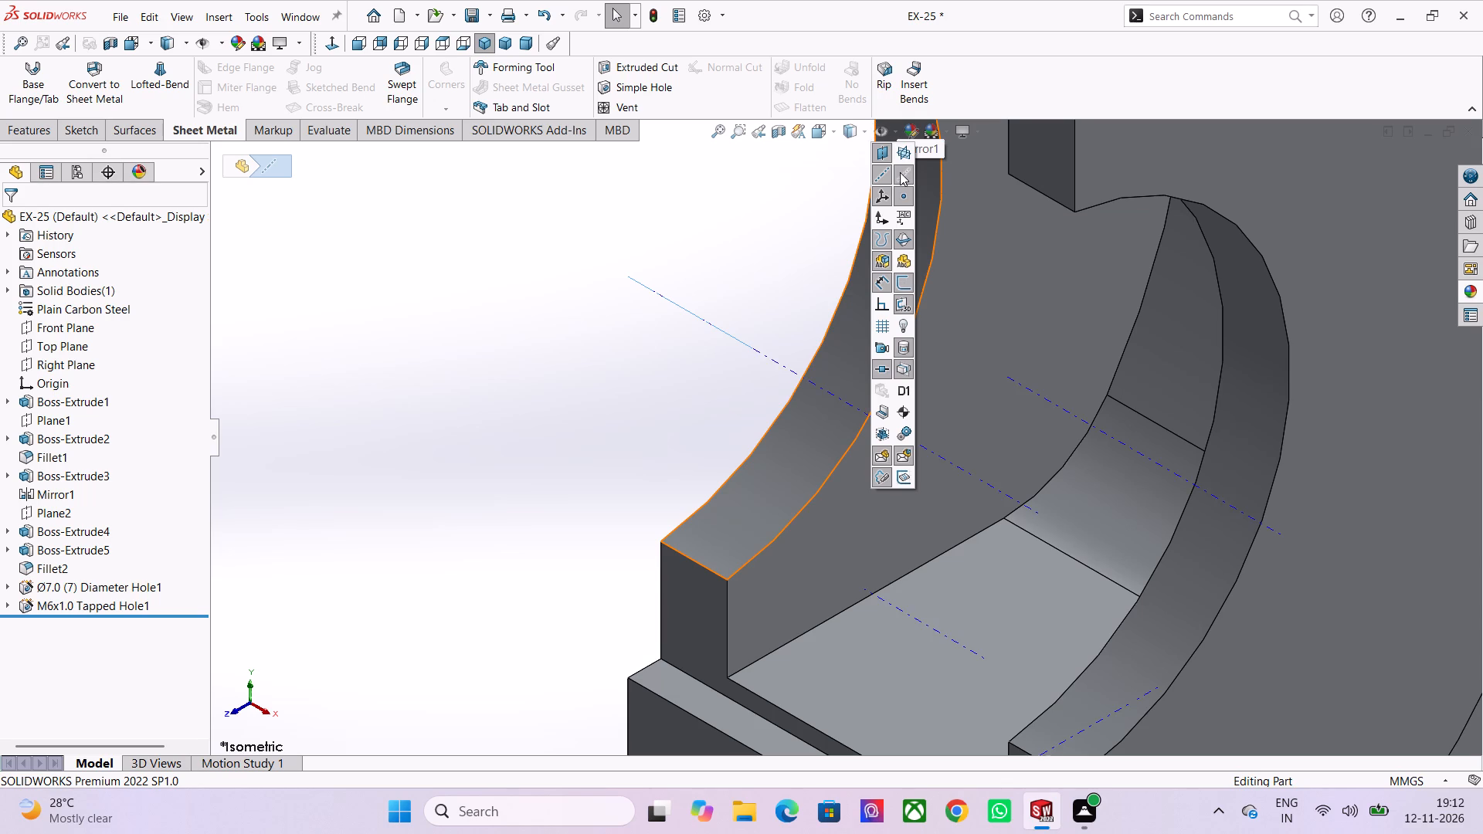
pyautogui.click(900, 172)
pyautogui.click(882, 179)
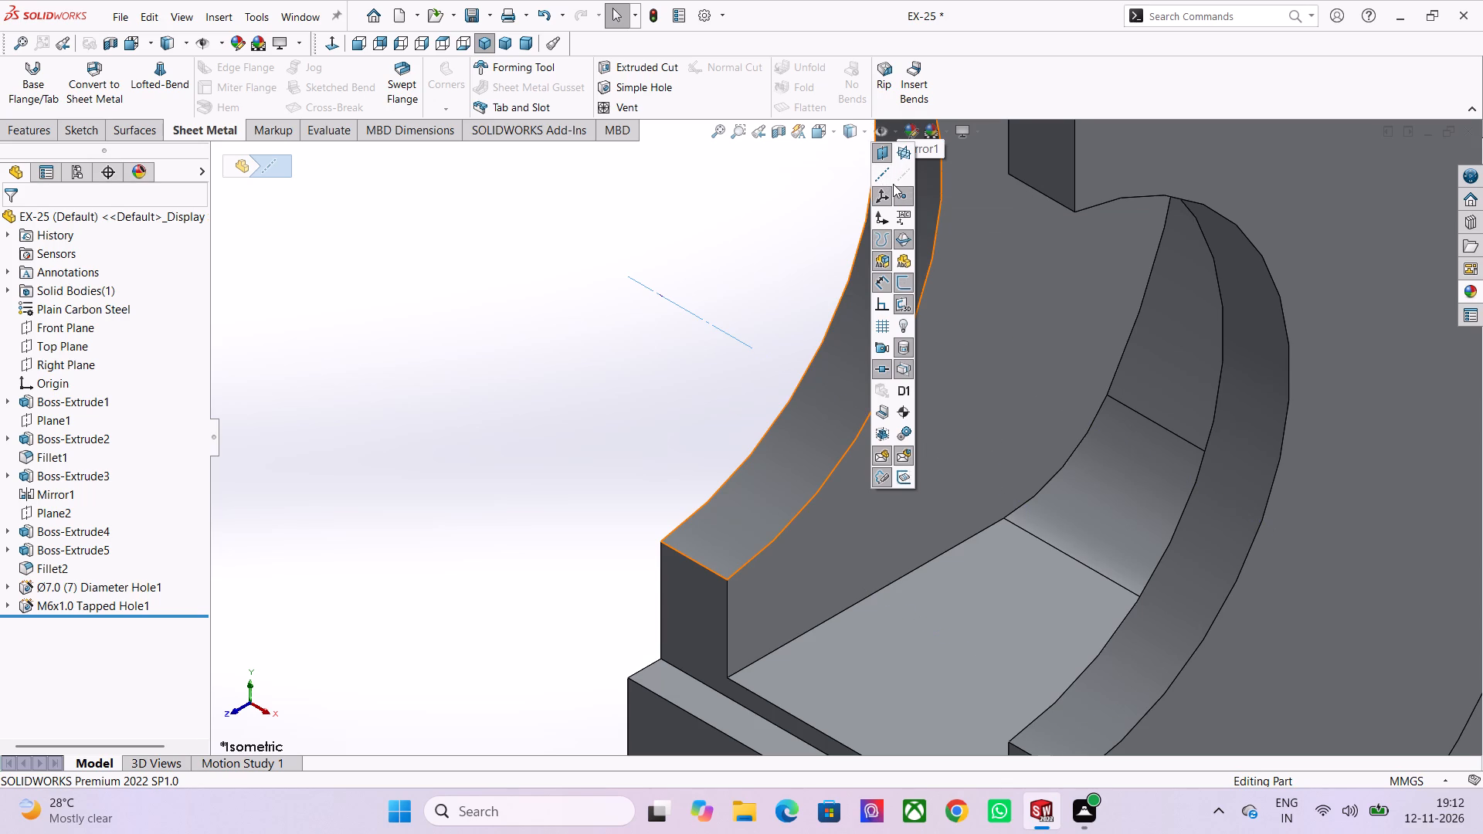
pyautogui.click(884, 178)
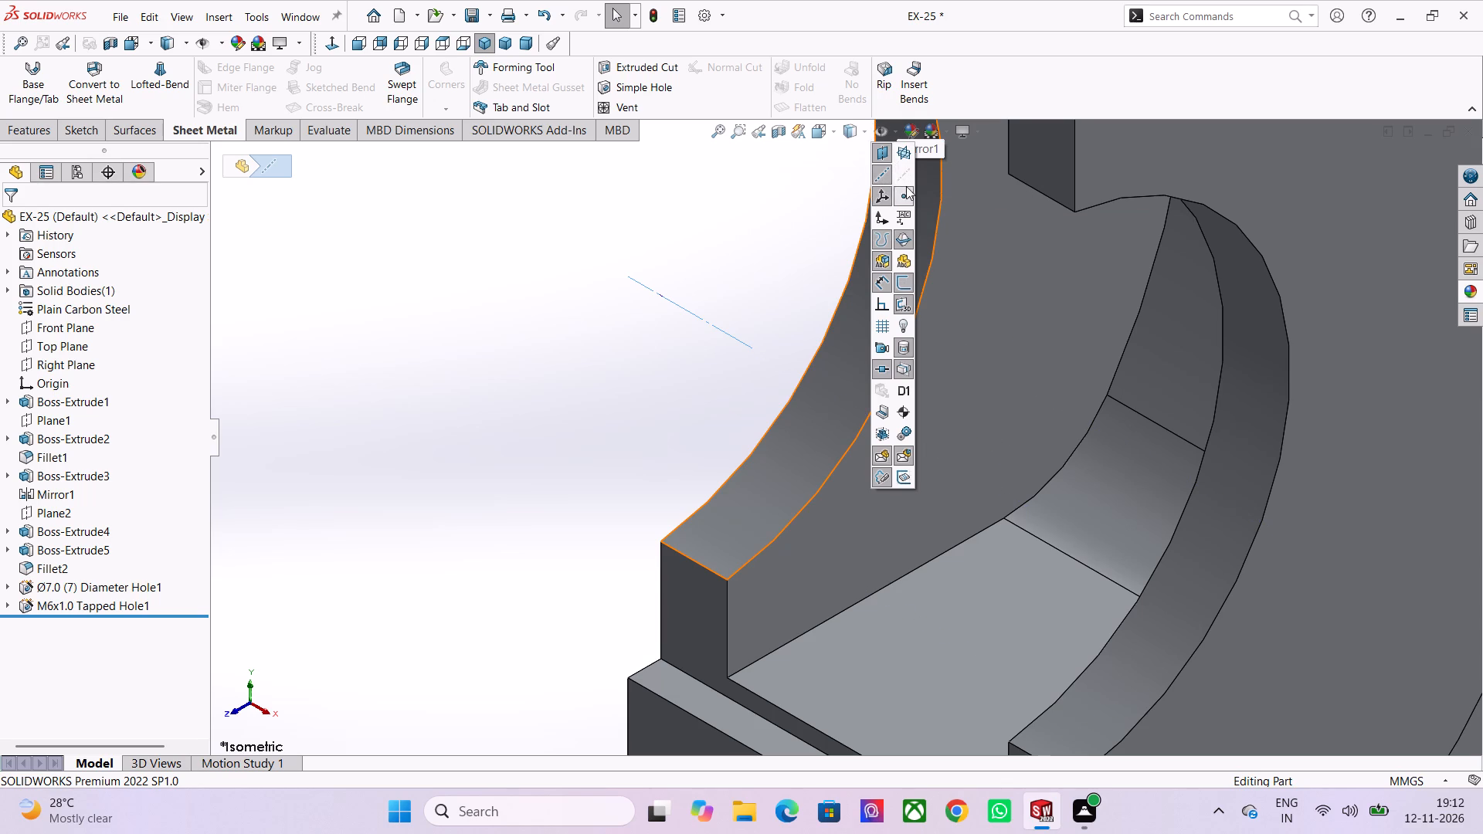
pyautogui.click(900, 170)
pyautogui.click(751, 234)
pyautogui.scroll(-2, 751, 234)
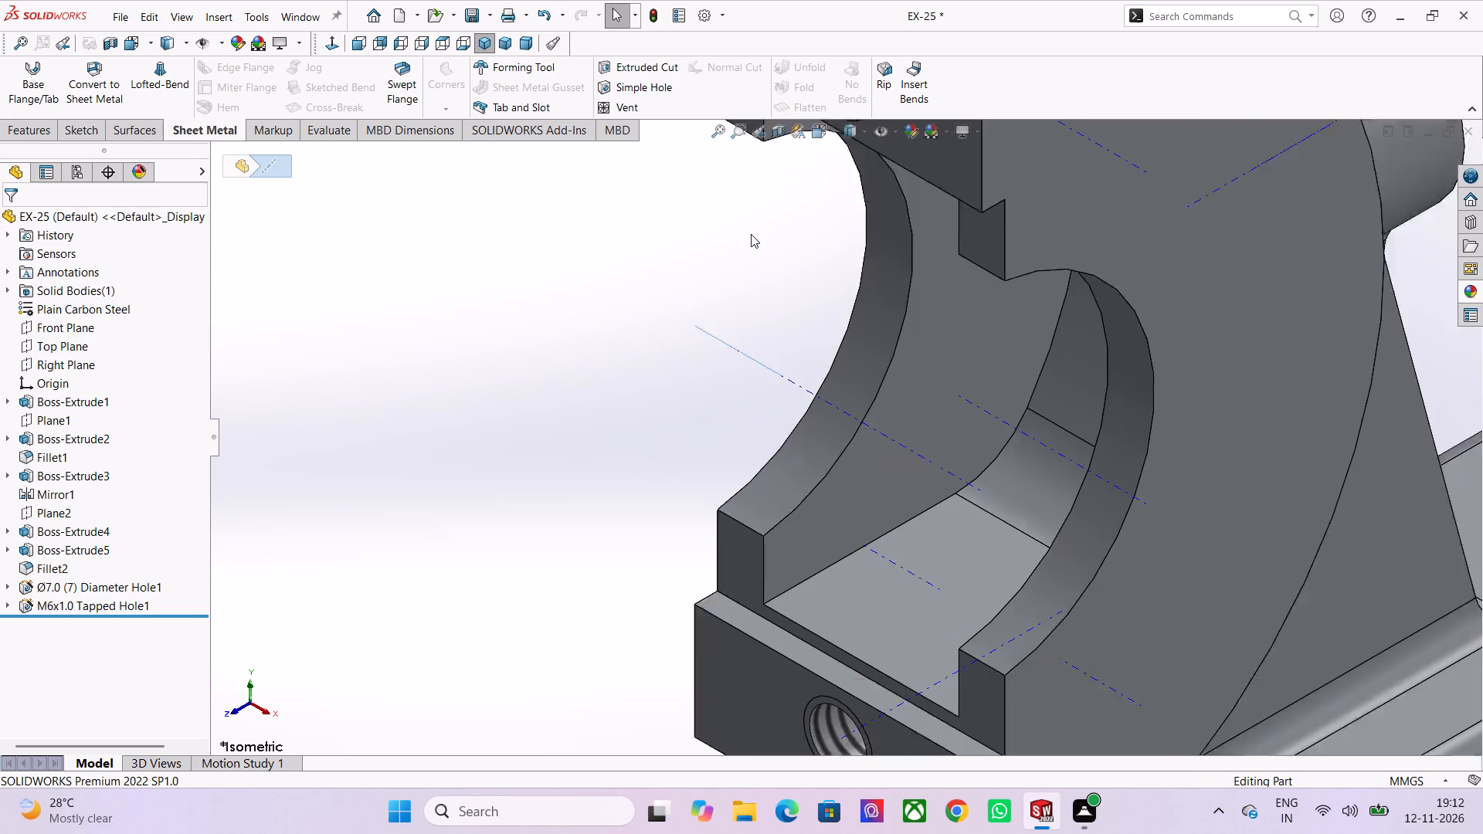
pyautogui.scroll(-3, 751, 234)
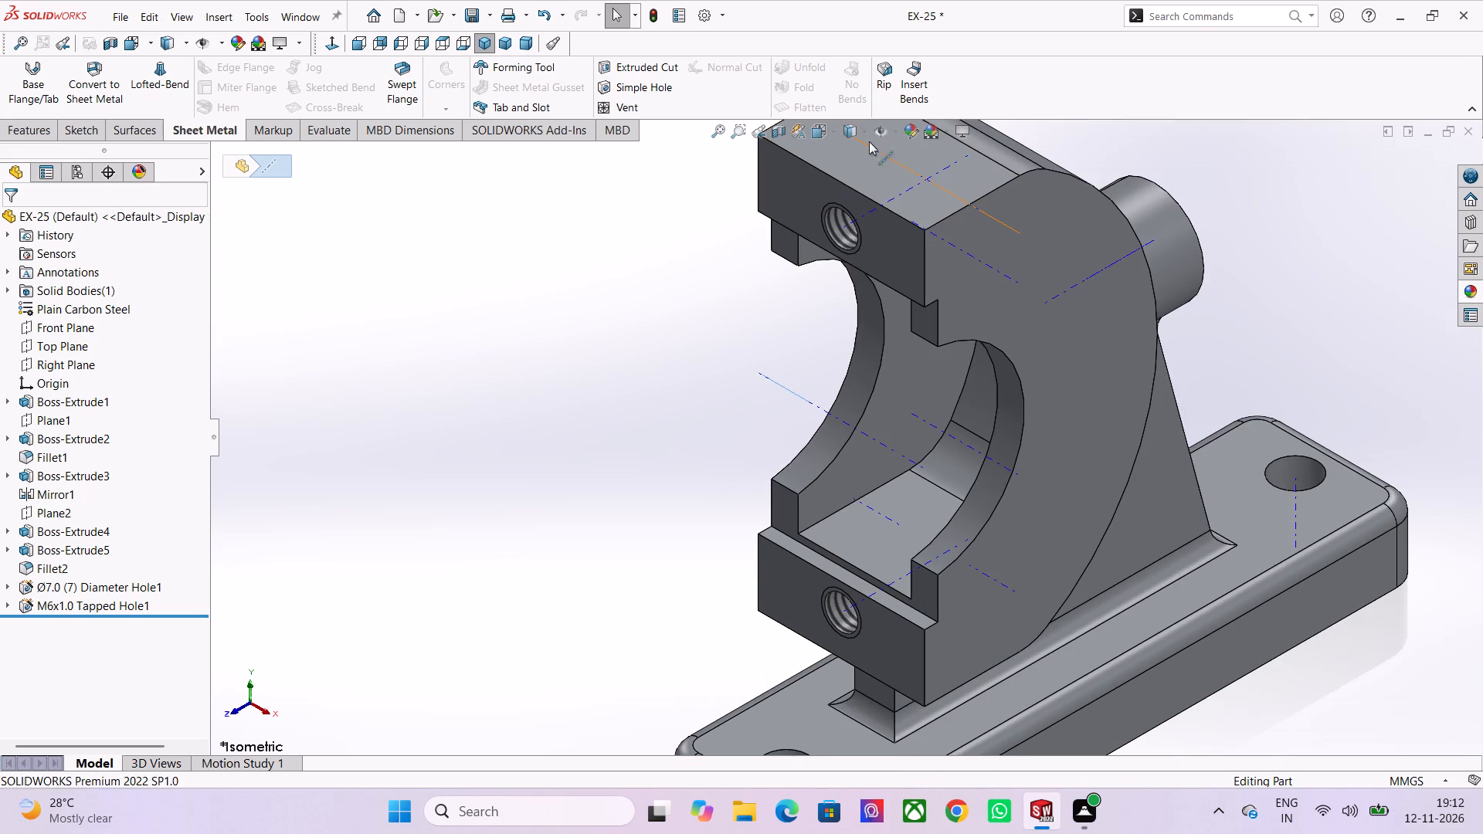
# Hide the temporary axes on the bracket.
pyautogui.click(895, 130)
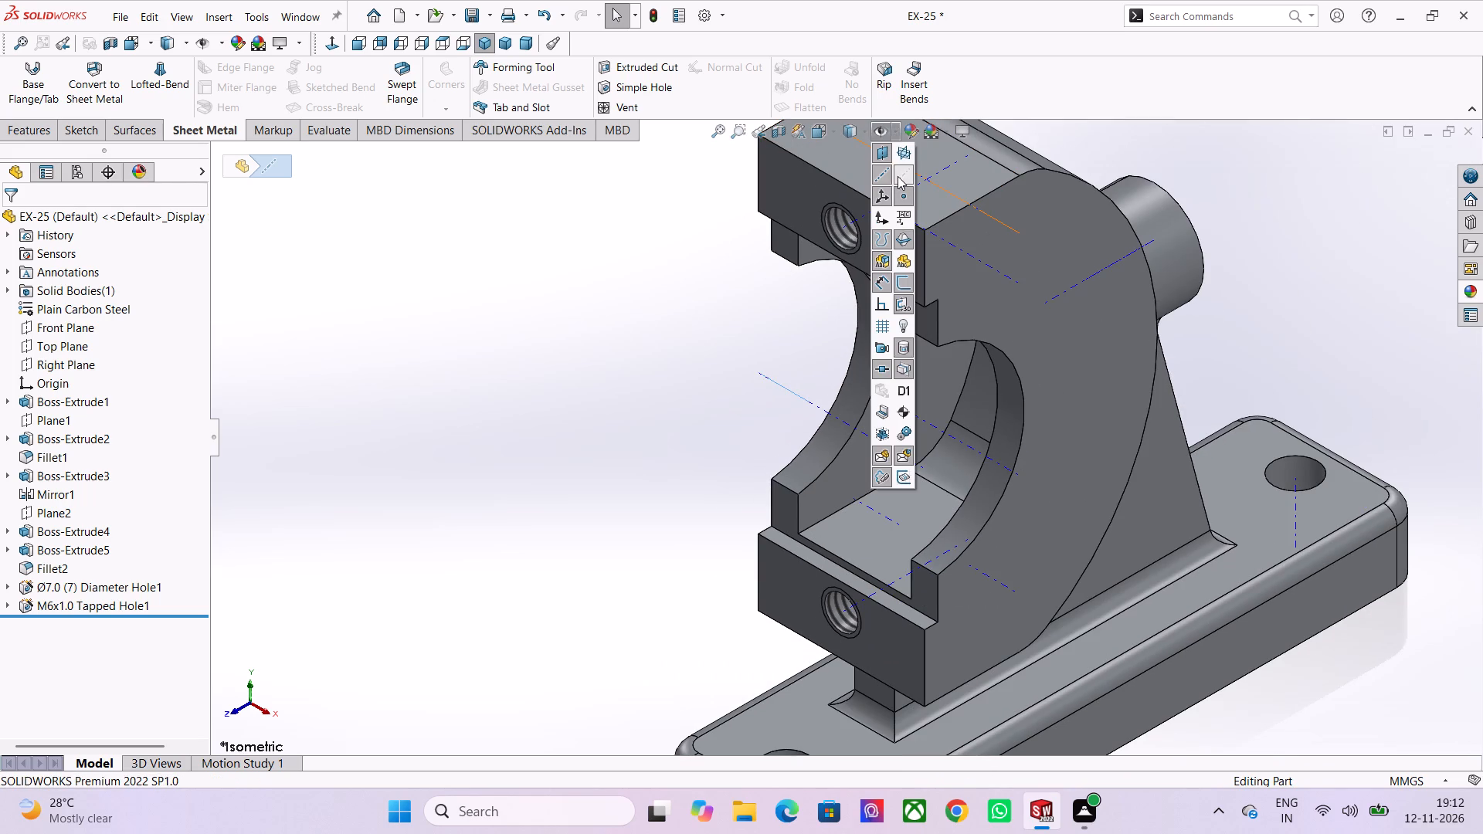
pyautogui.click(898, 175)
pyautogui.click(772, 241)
# Examine the whole bracket and the clamp opening from a lower, more side-on angle.
pyautogui.scroll(-3, 772, 241)
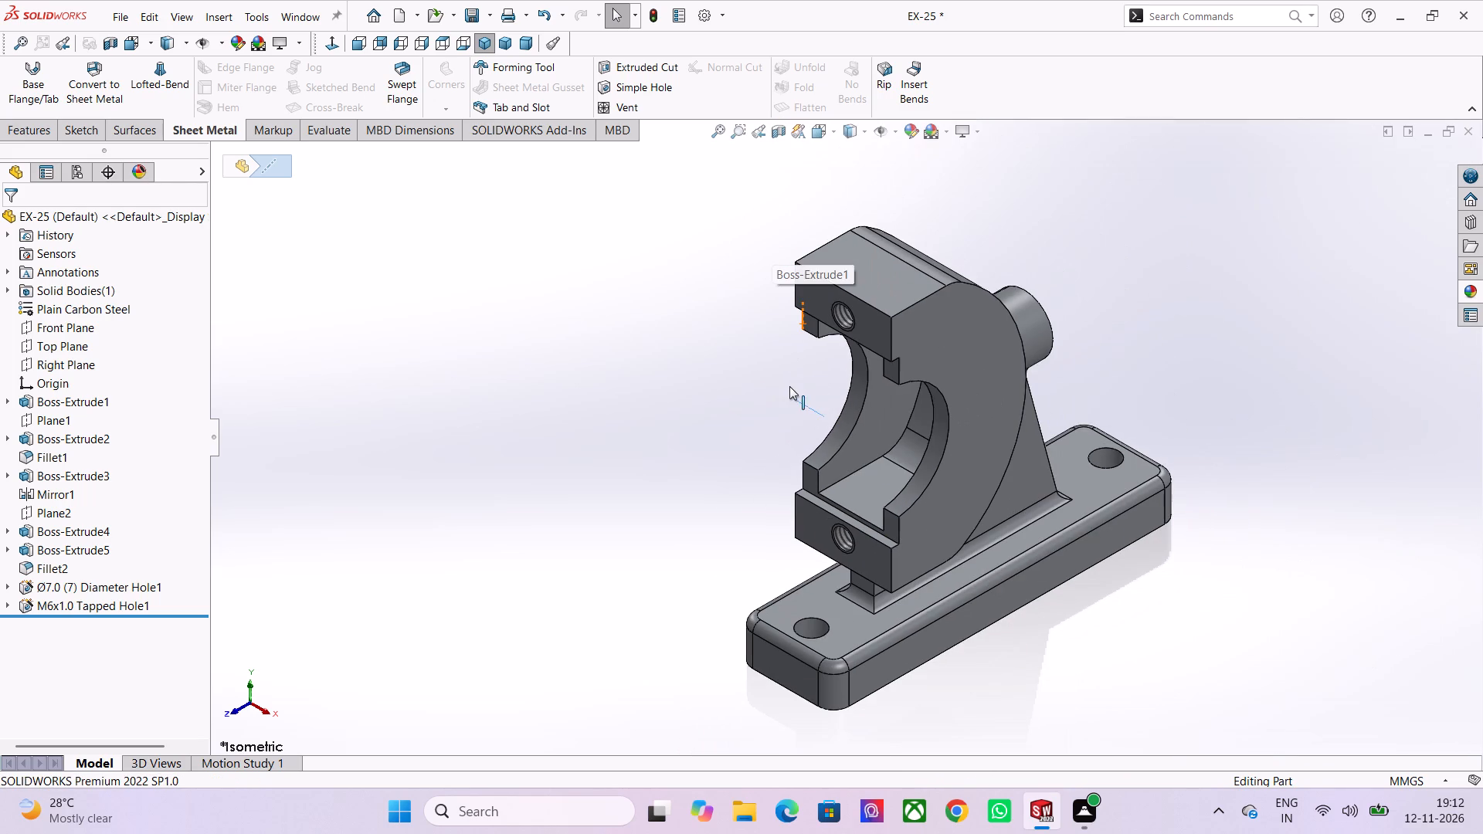
pyautogui.scroll(-3, 790, 391)
pyautogui.scroll(1, 817, 404)
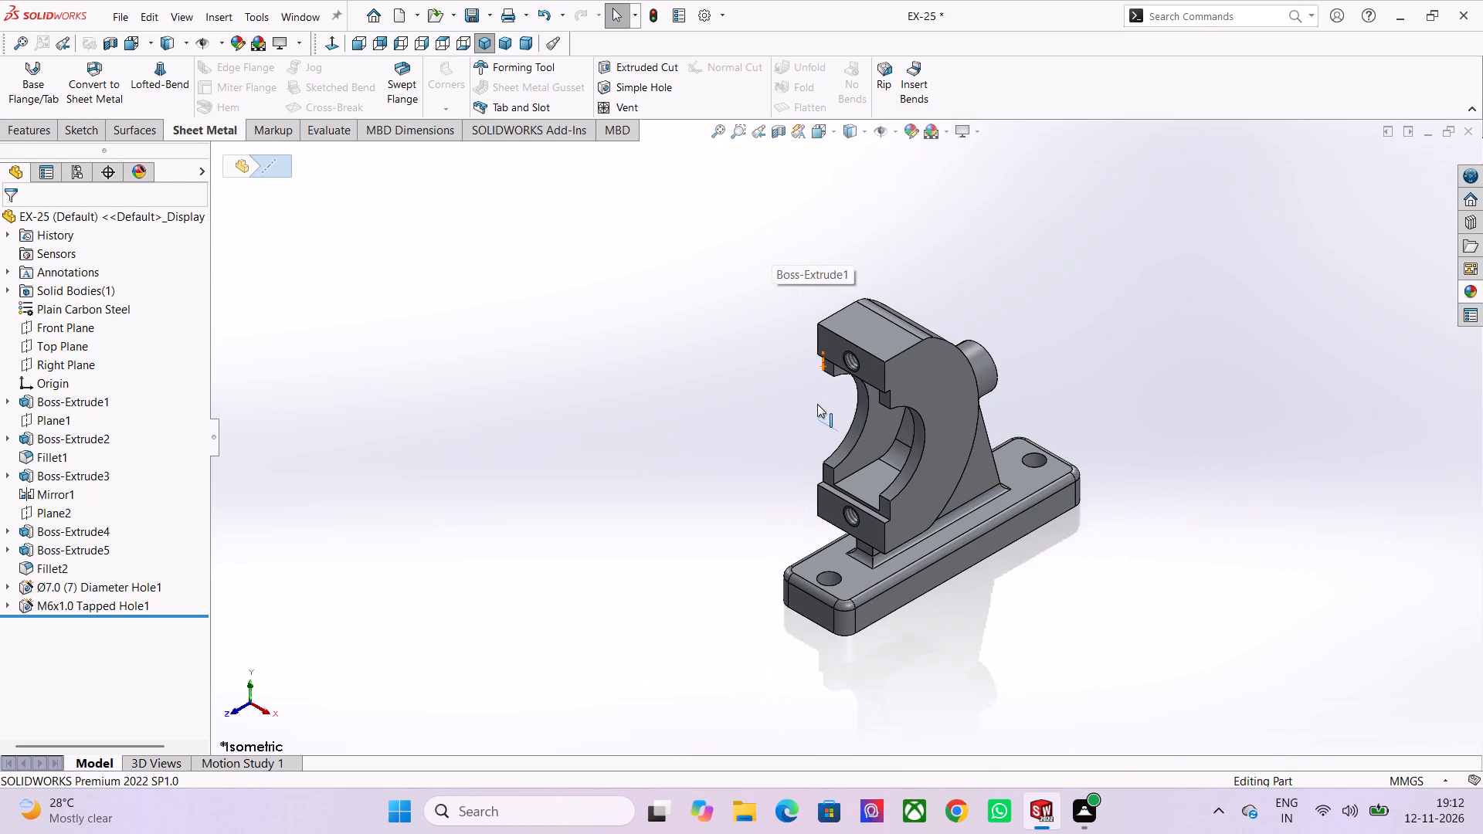
pyautogui.scroll(2, 823, 406)
pyautogui.scroll(-2, 870, 433)
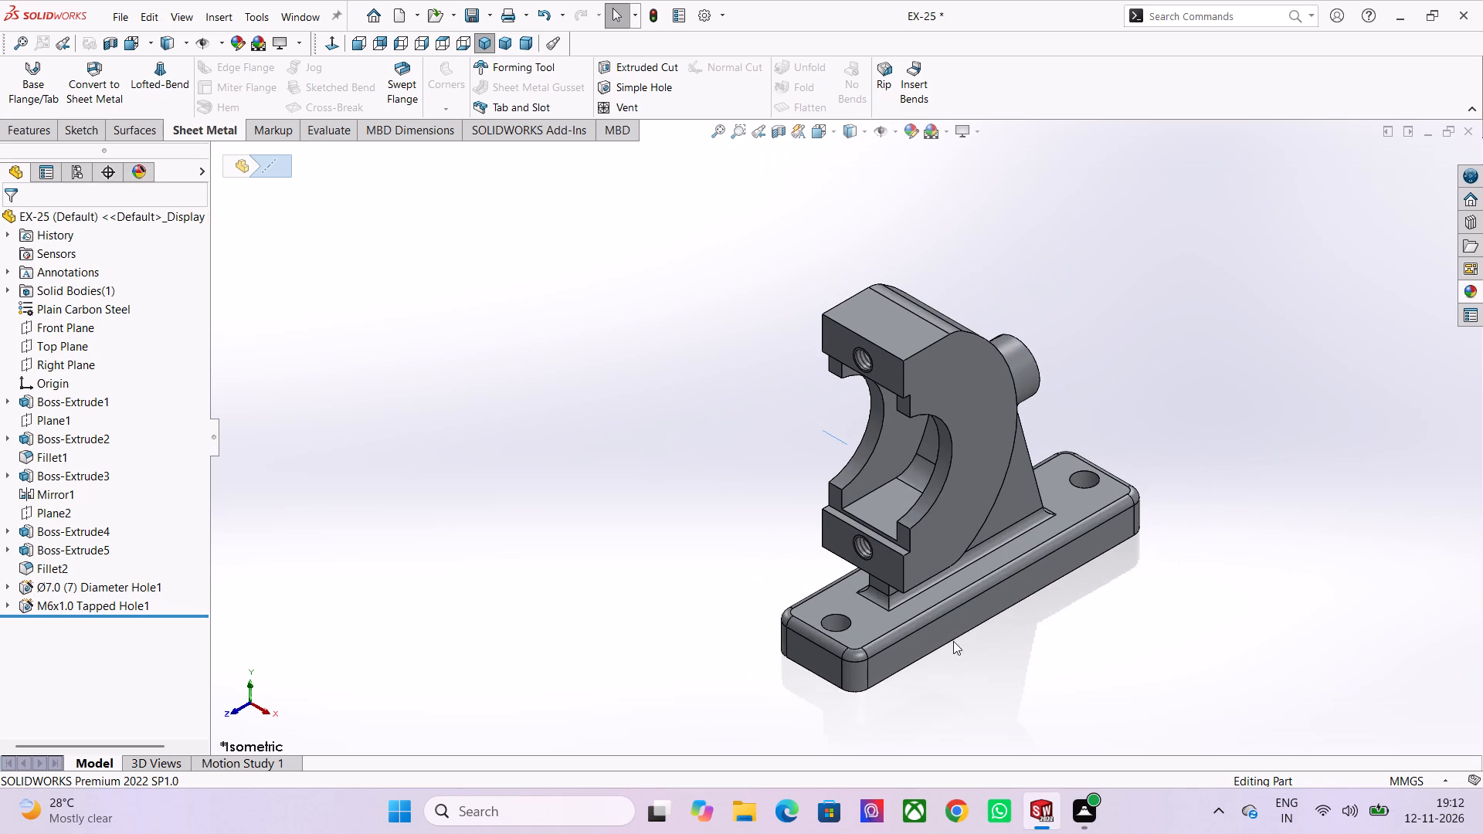
pyautogui.moveTo(953, 641); pyautogui.dragTo(944, 597, button='middle')
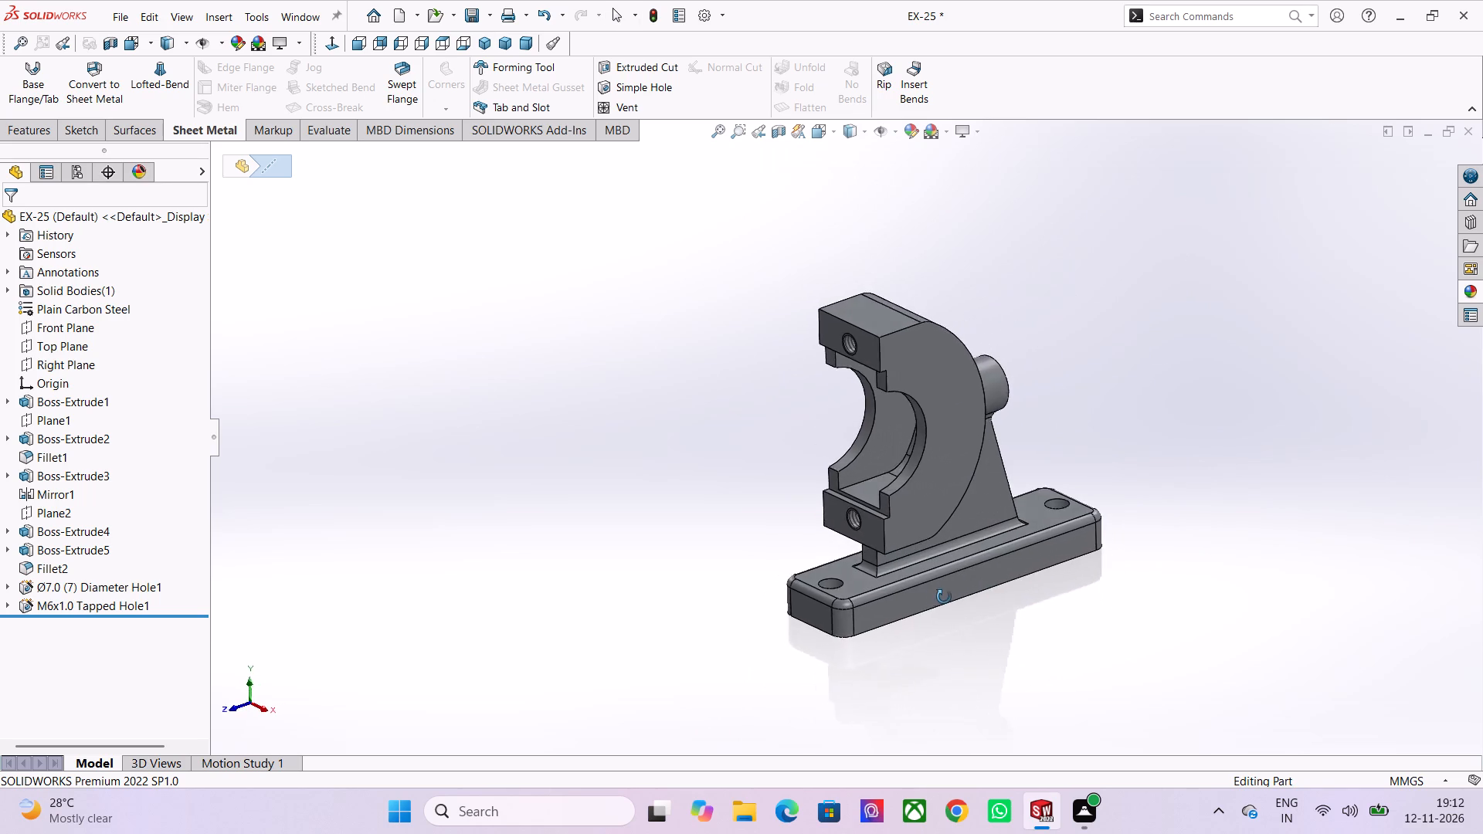
pyautogui.moveTo(944, 597); pyautogui.dragTo(928, 597, button='middle')
pyautogui.scroll(2, 902, 476)
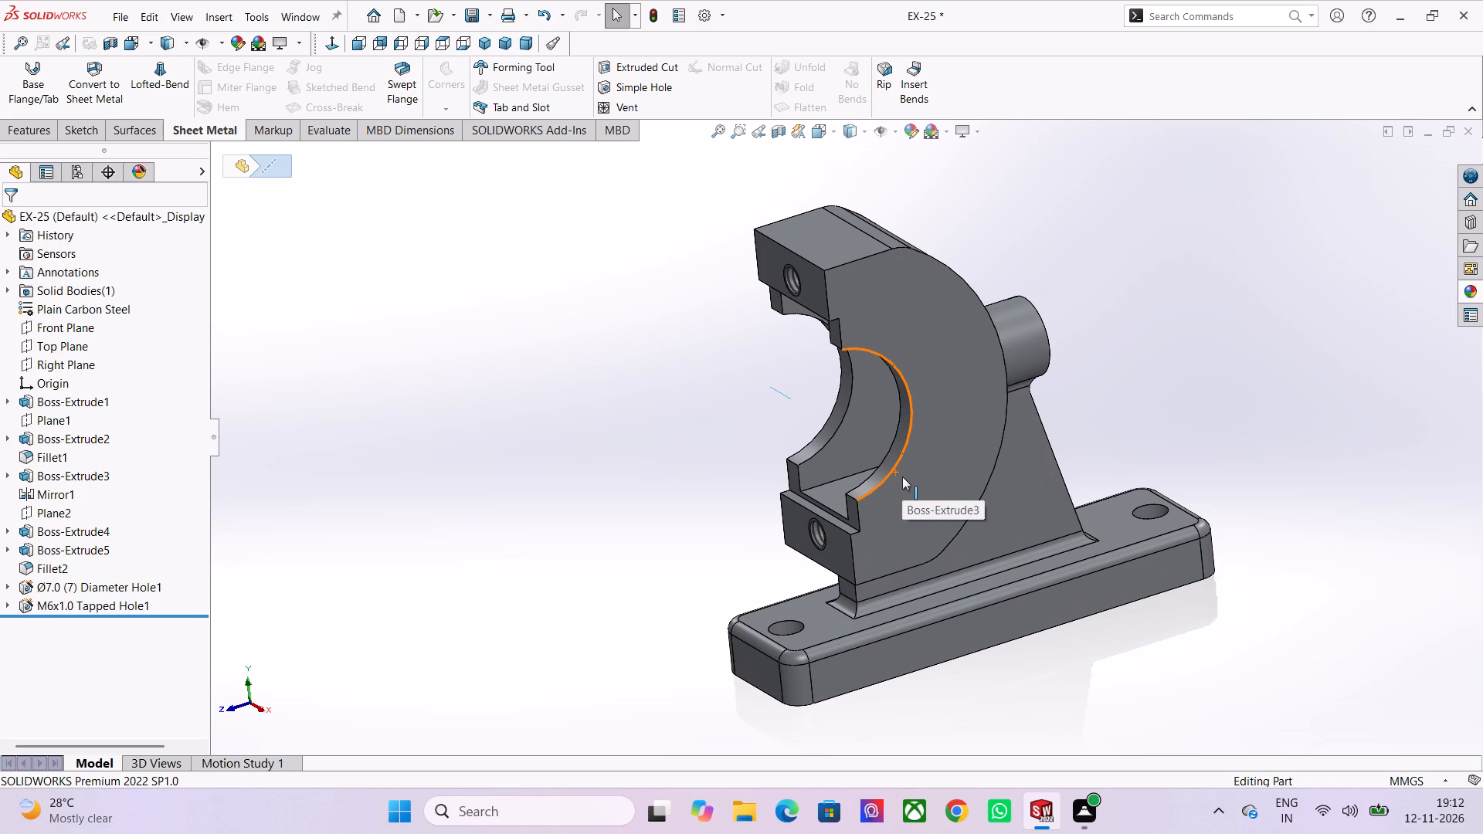
pyautogui.scroll(2, 847, 436)
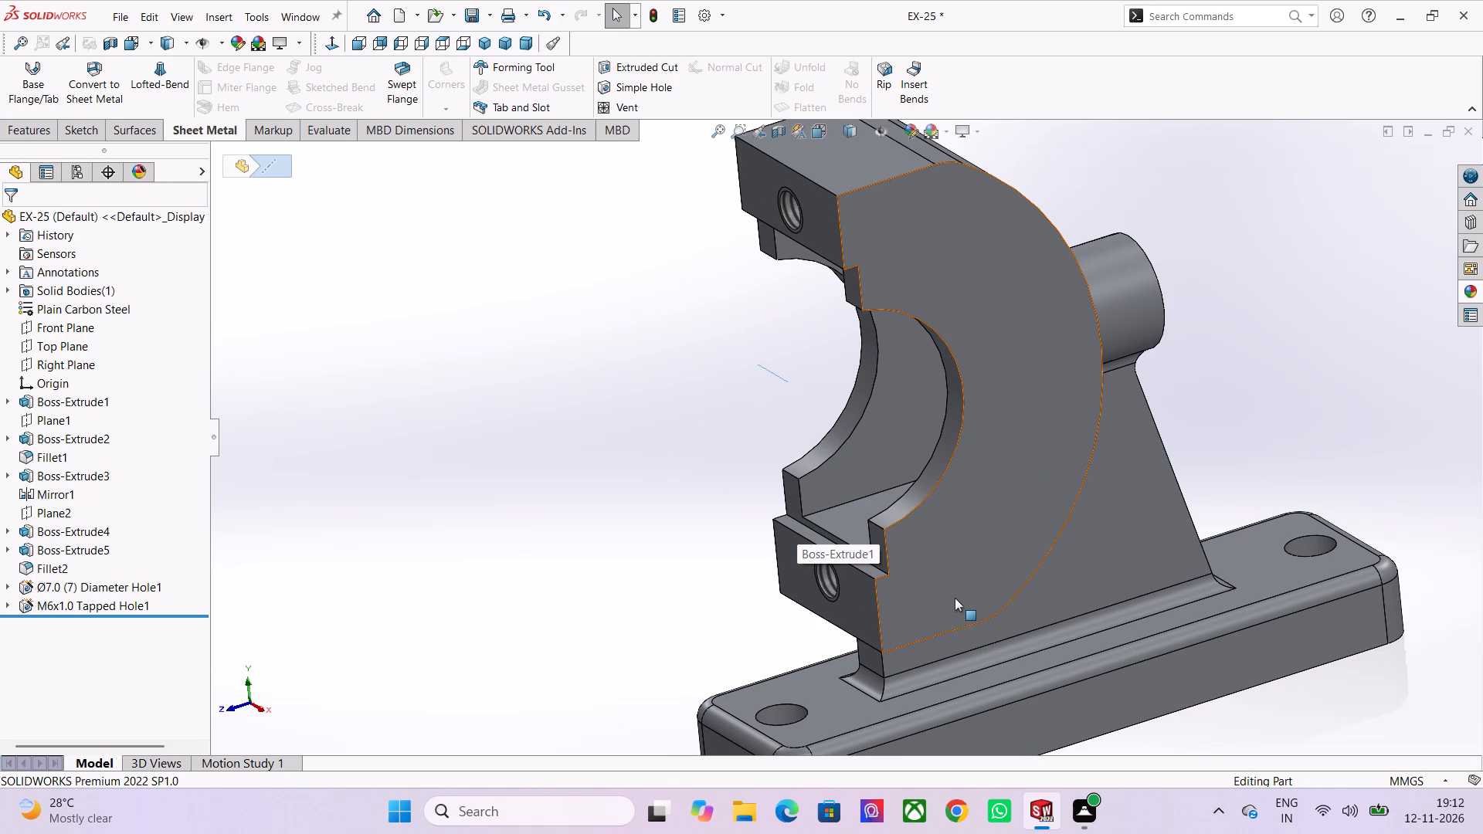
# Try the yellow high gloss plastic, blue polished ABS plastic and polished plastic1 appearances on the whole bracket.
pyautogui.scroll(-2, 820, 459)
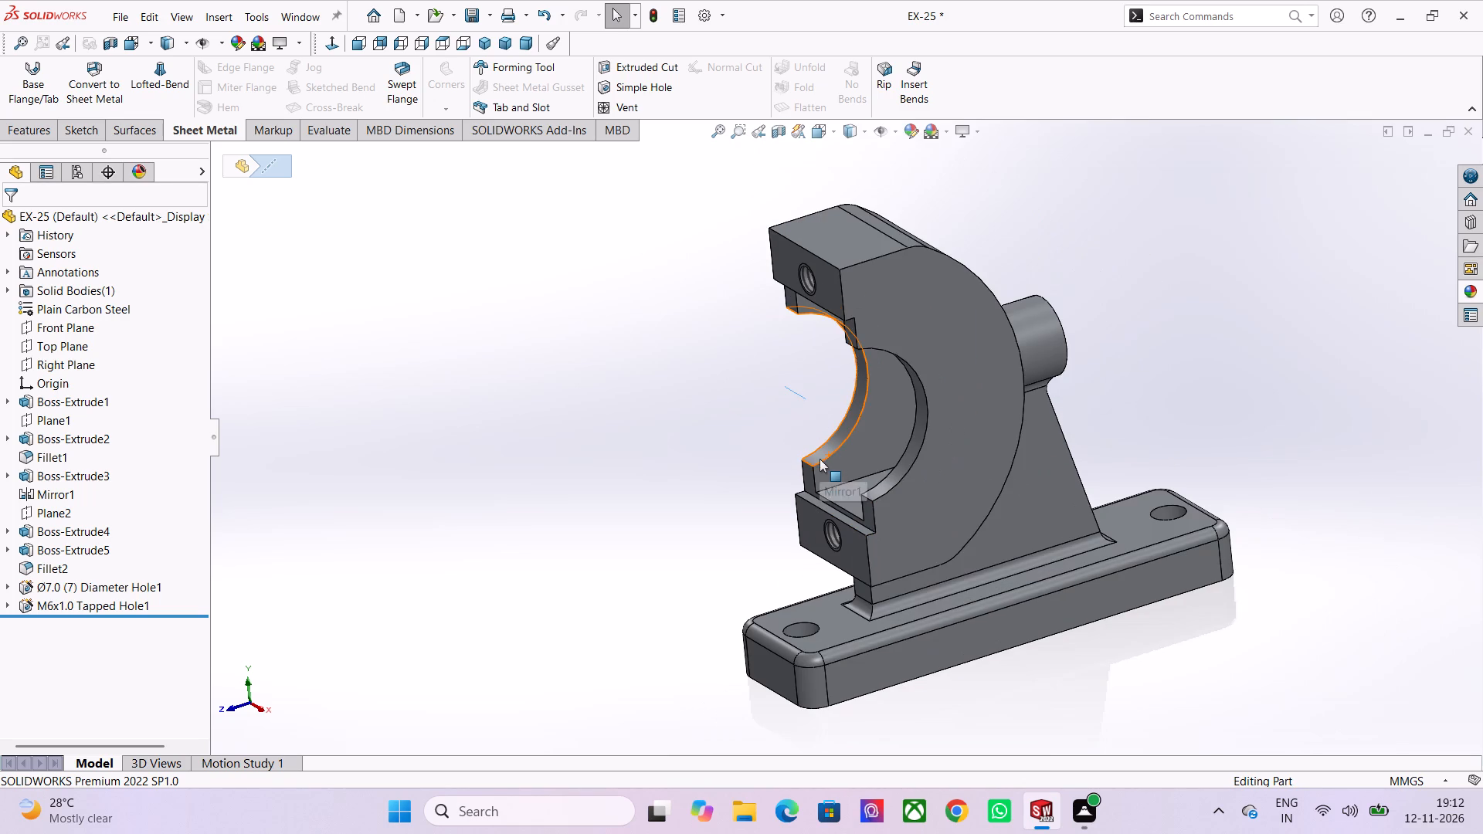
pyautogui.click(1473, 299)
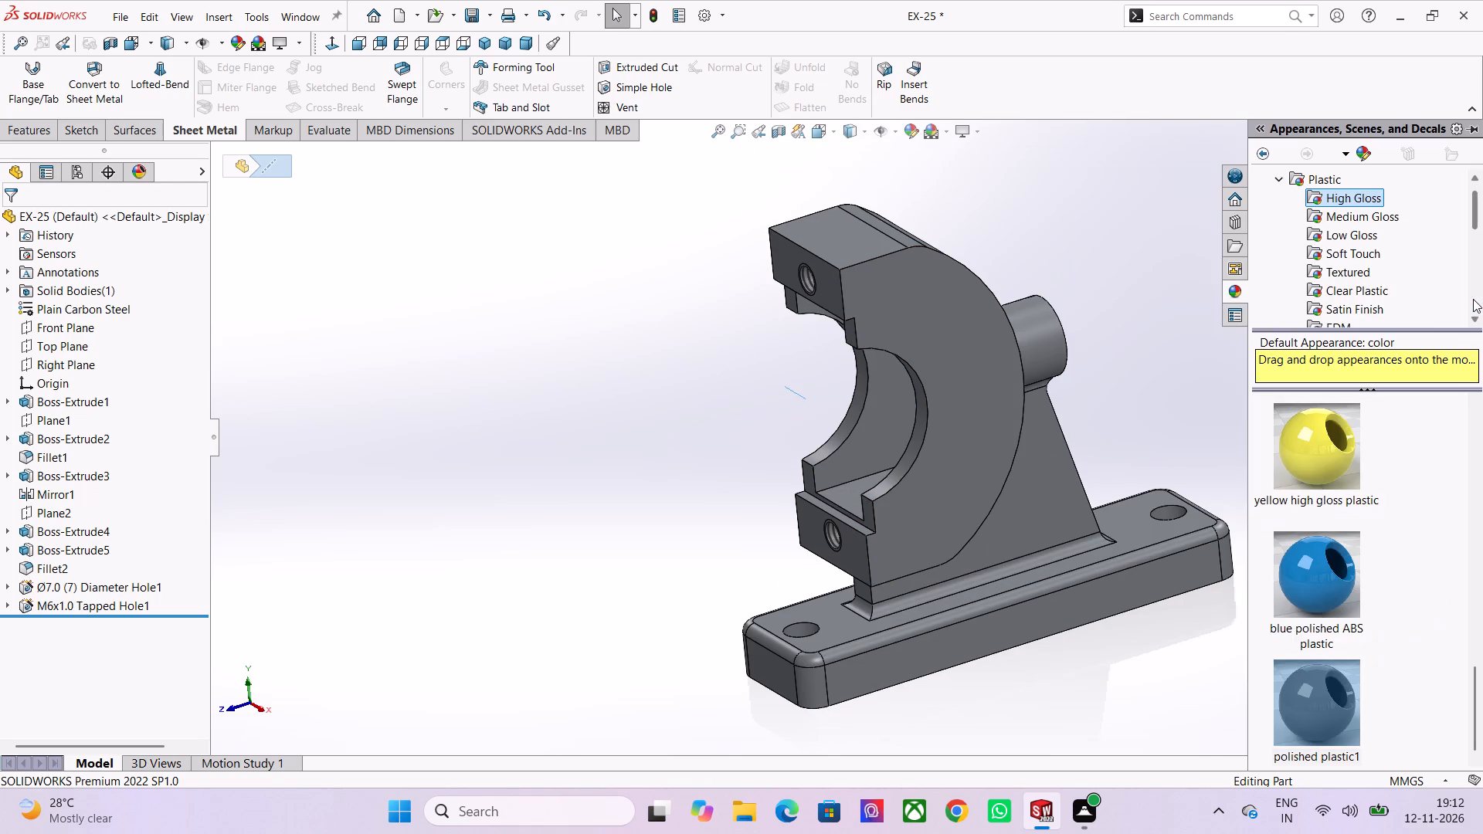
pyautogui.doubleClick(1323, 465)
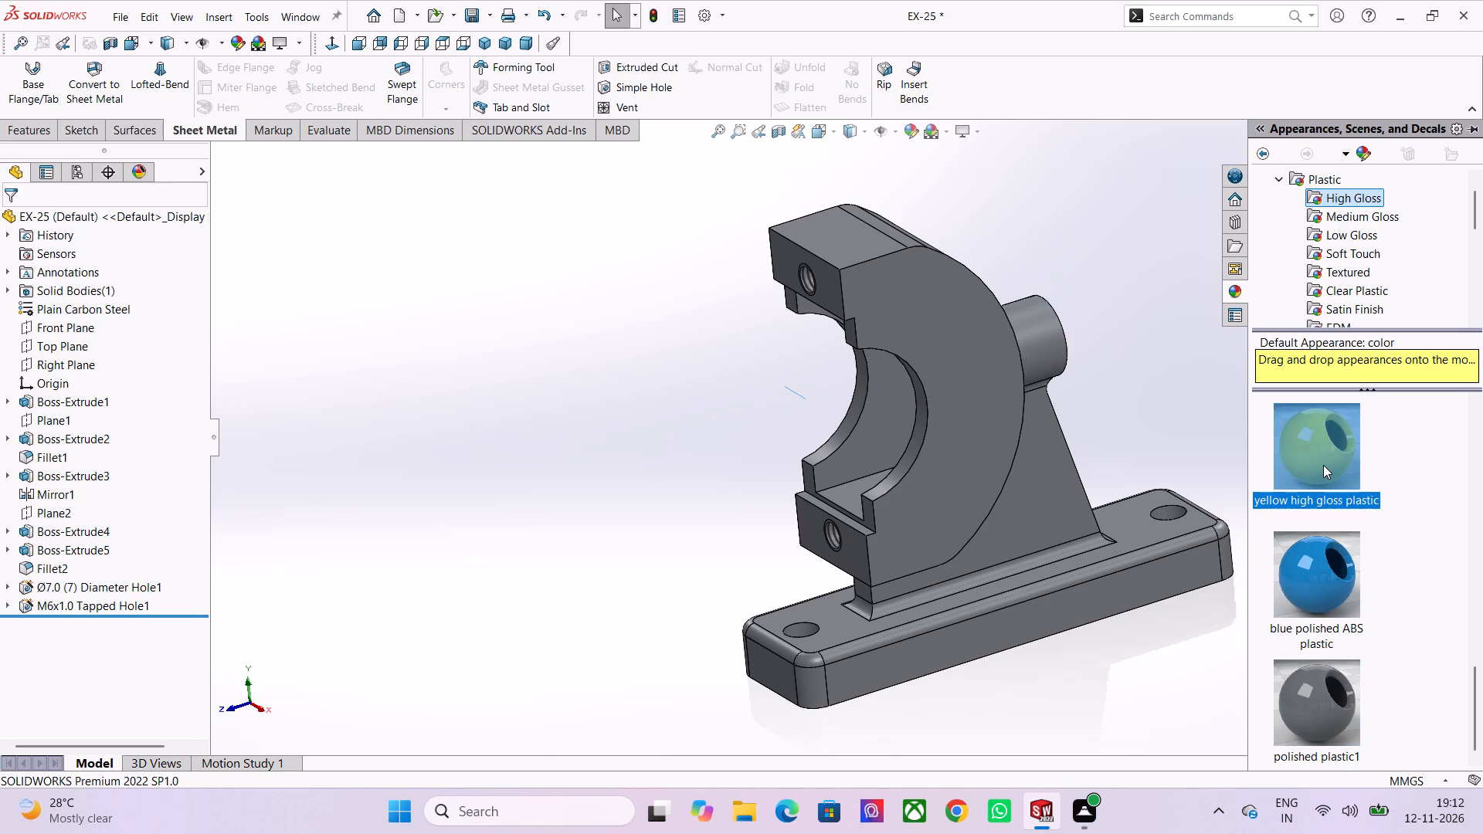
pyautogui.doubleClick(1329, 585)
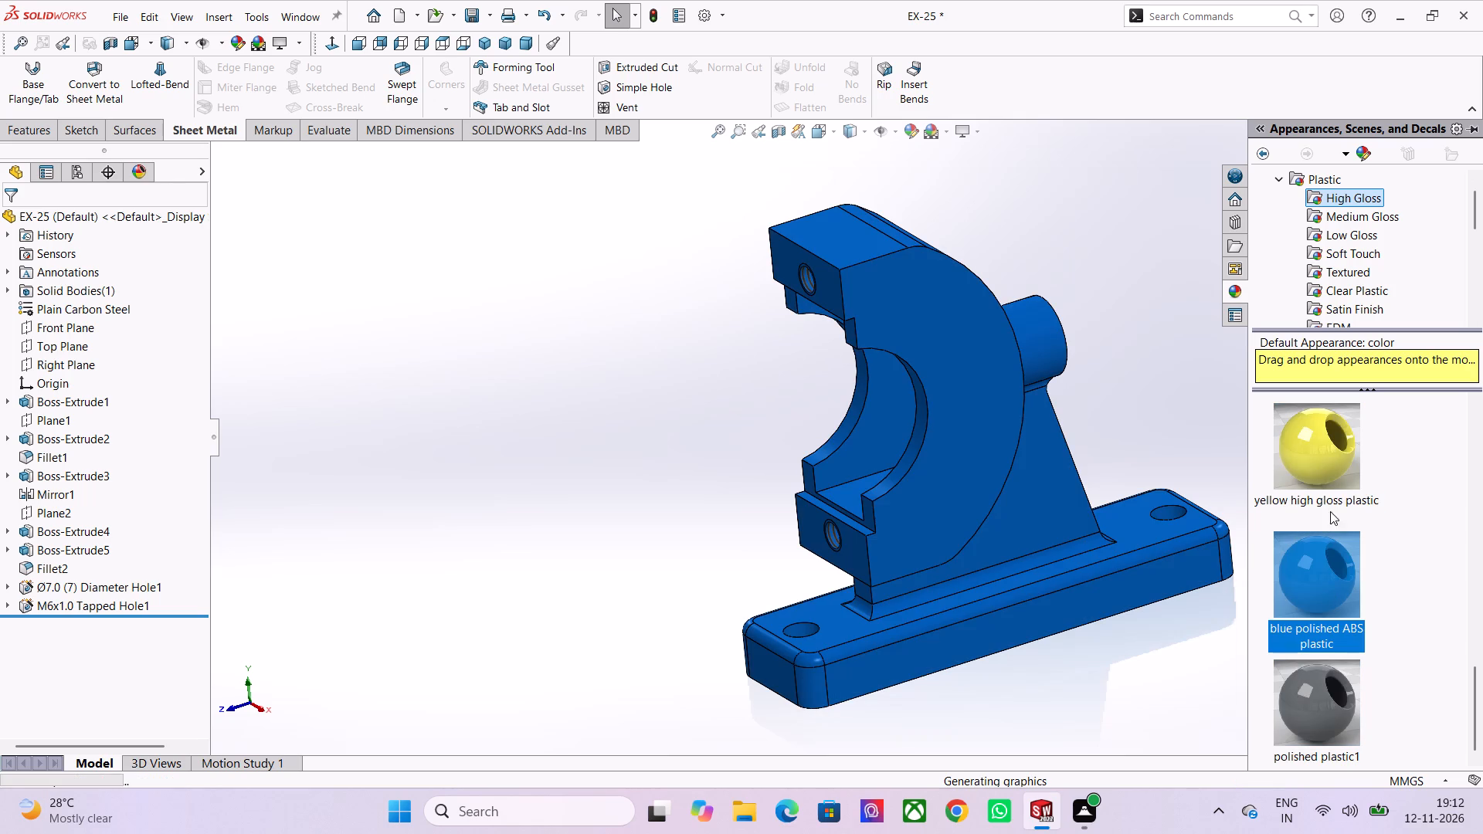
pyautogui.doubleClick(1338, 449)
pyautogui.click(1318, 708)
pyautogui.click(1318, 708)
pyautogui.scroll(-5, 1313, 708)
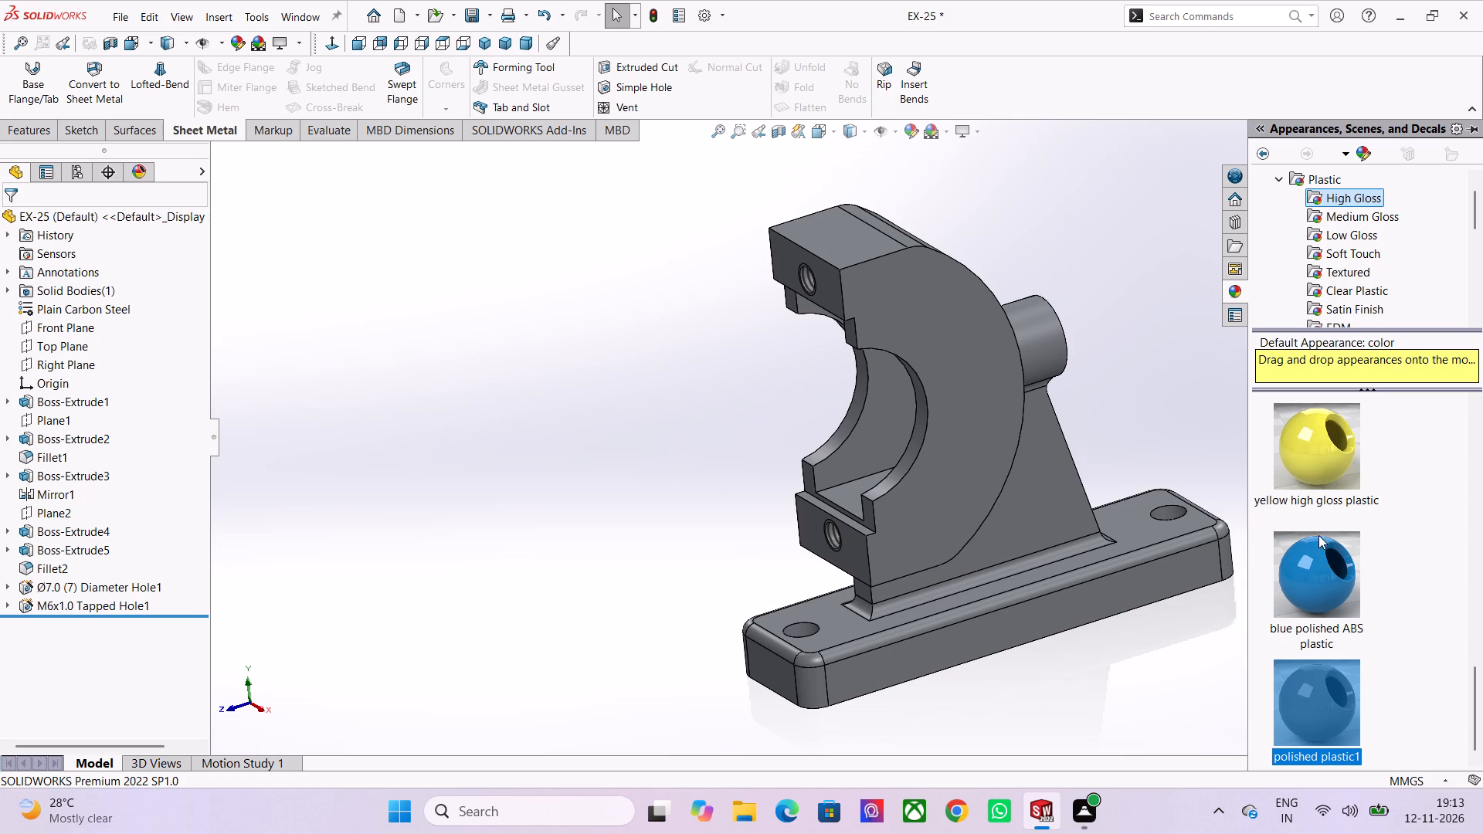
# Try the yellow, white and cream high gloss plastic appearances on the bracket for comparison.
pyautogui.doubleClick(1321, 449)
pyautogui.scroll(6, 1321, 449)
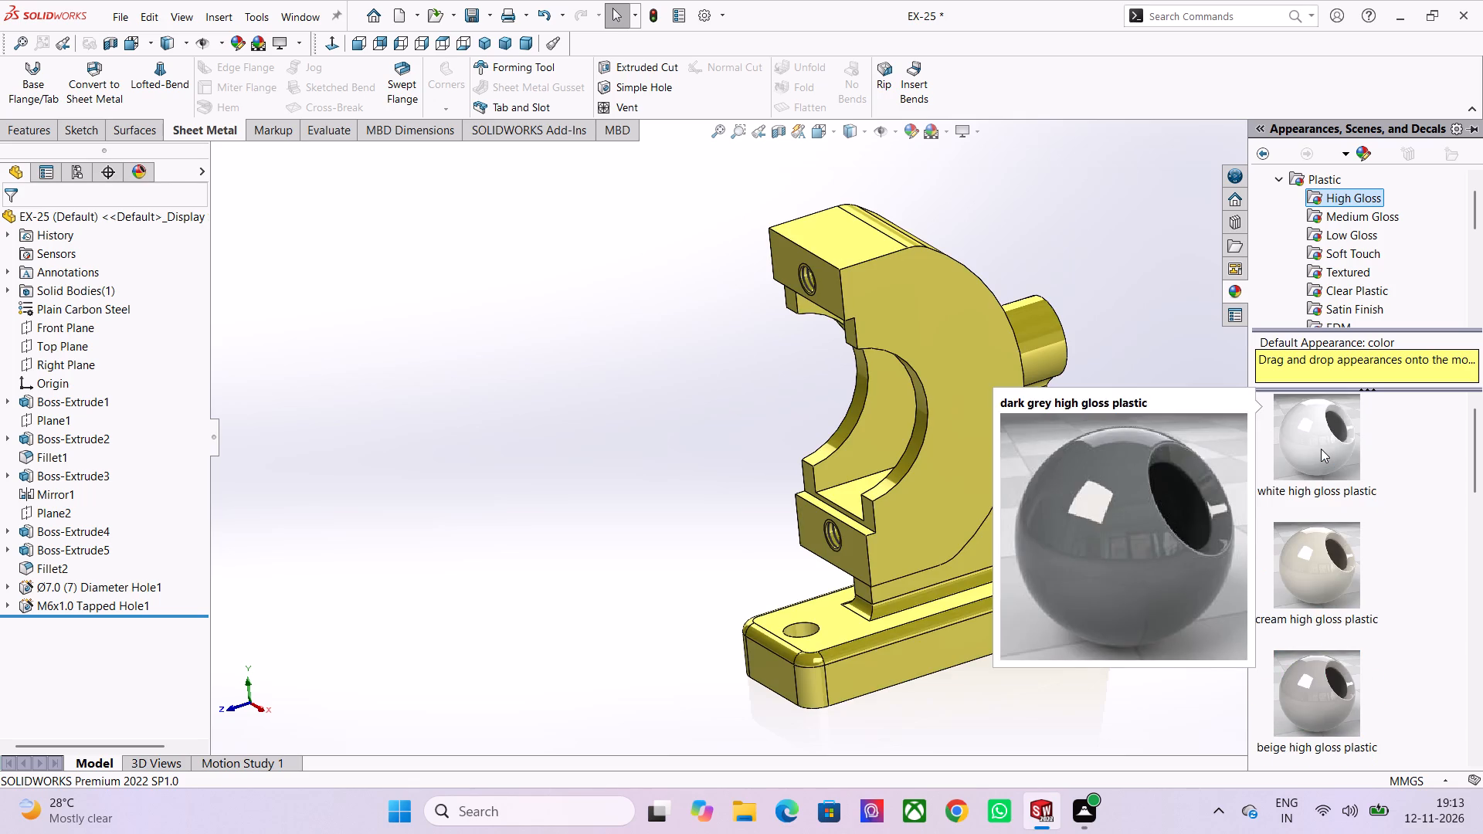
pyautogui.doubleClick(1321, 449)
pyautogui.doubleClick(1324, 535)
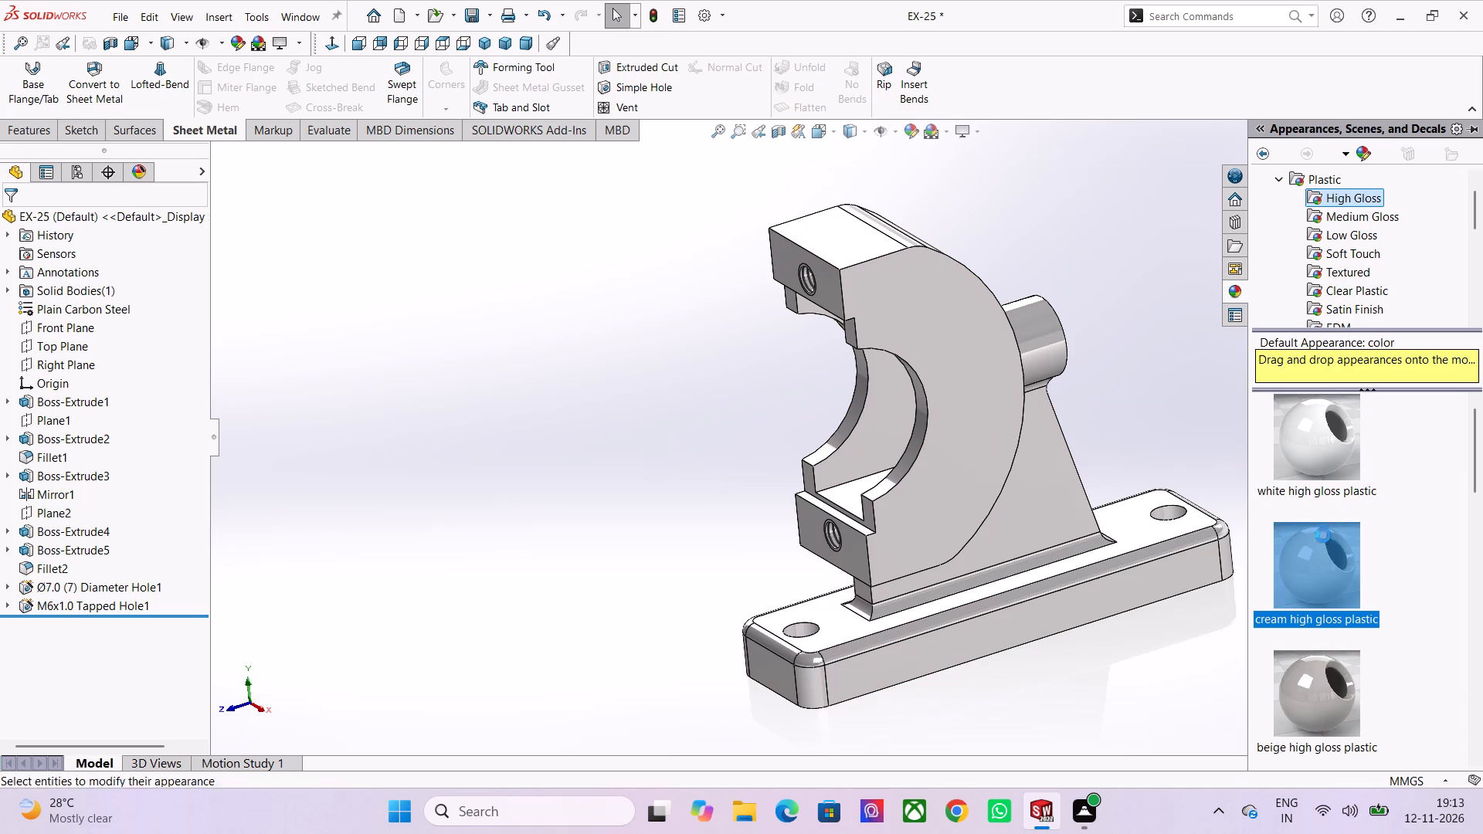
# Apply the yellow high gloss plastic appearance to the whole bracket.
pyautogui.scroll(-5, 1323, 535)
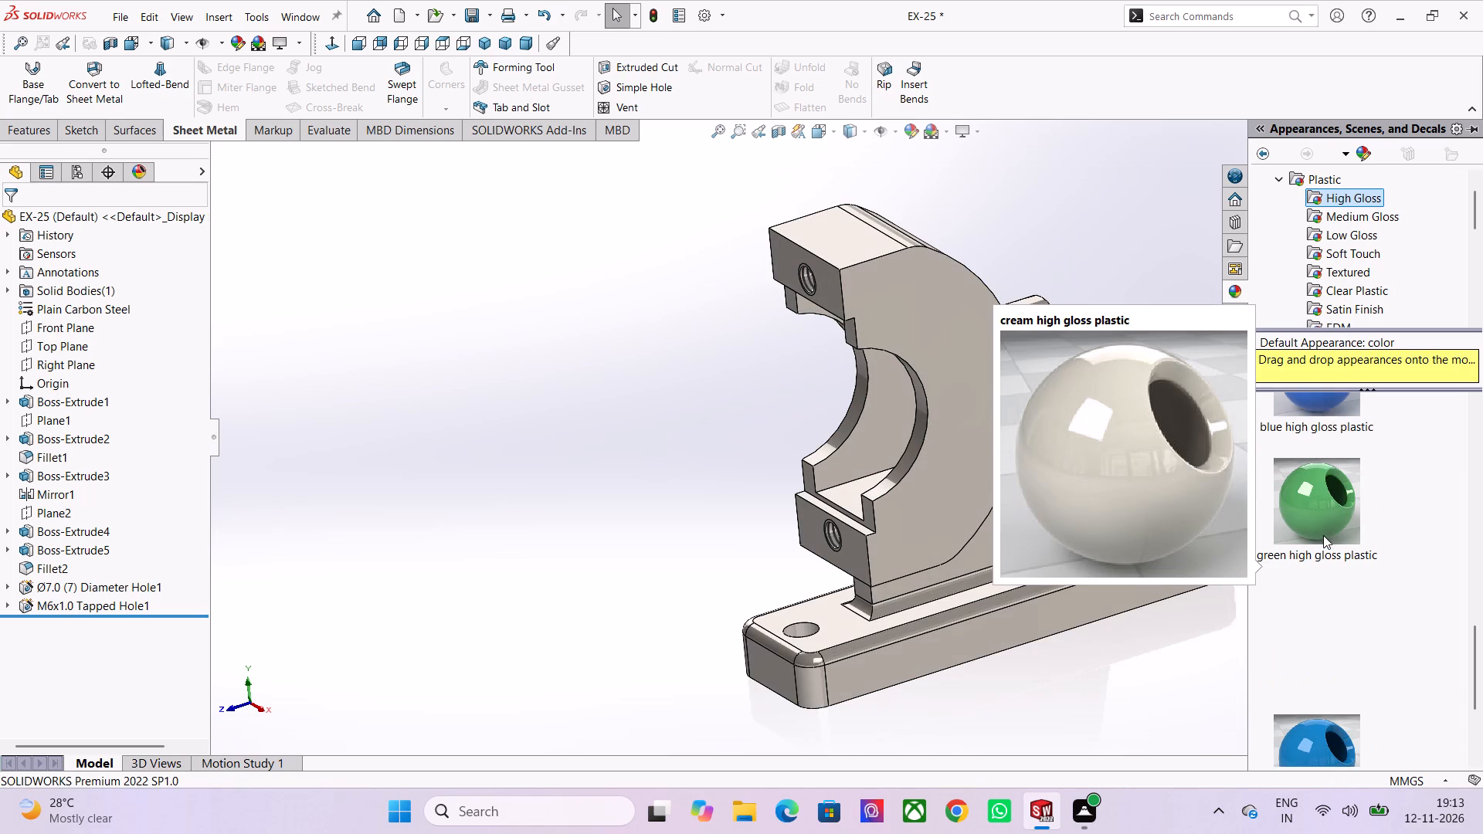
pyautogui.doubleClick(1317, 621)
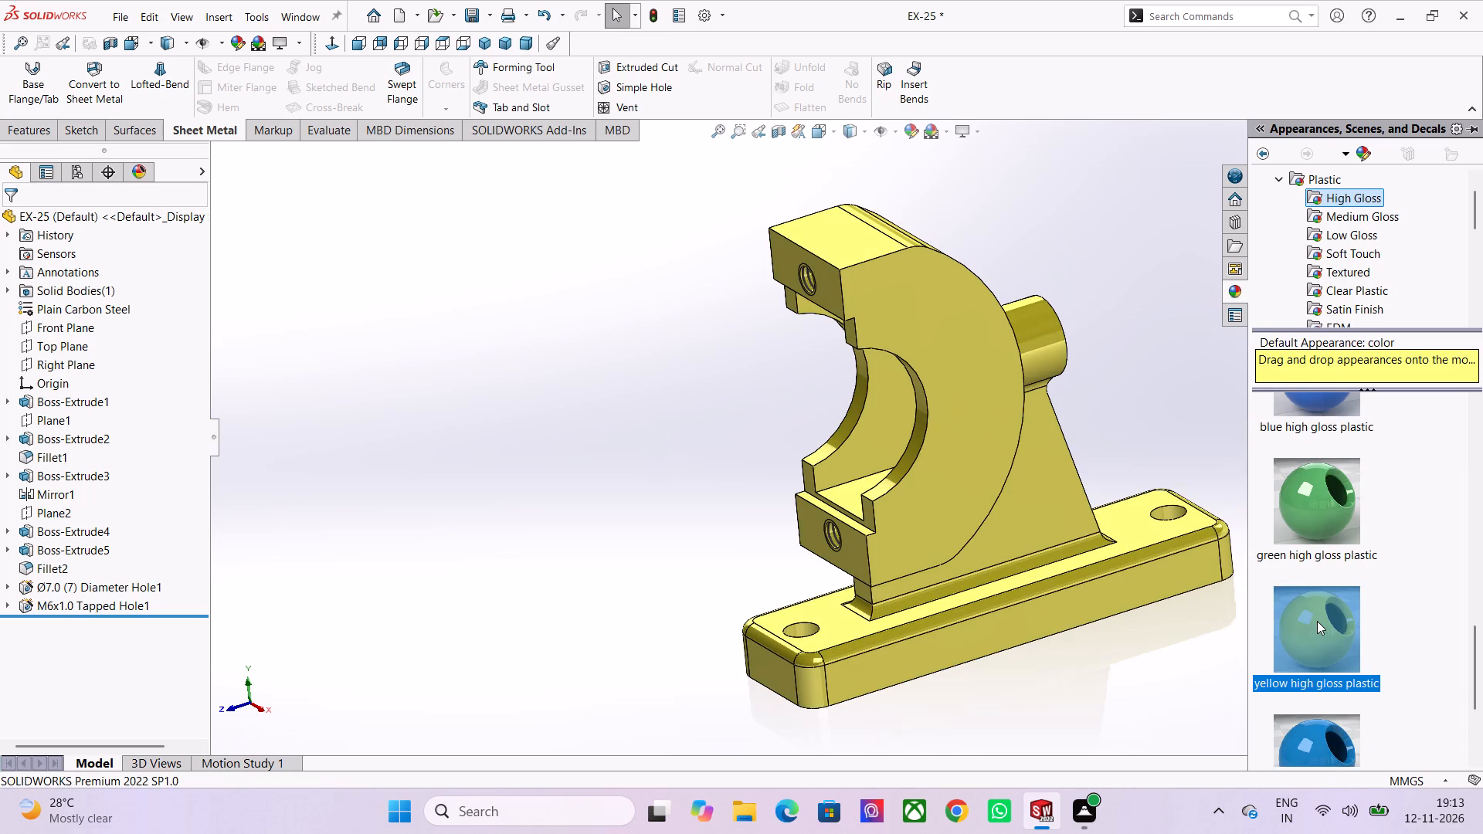
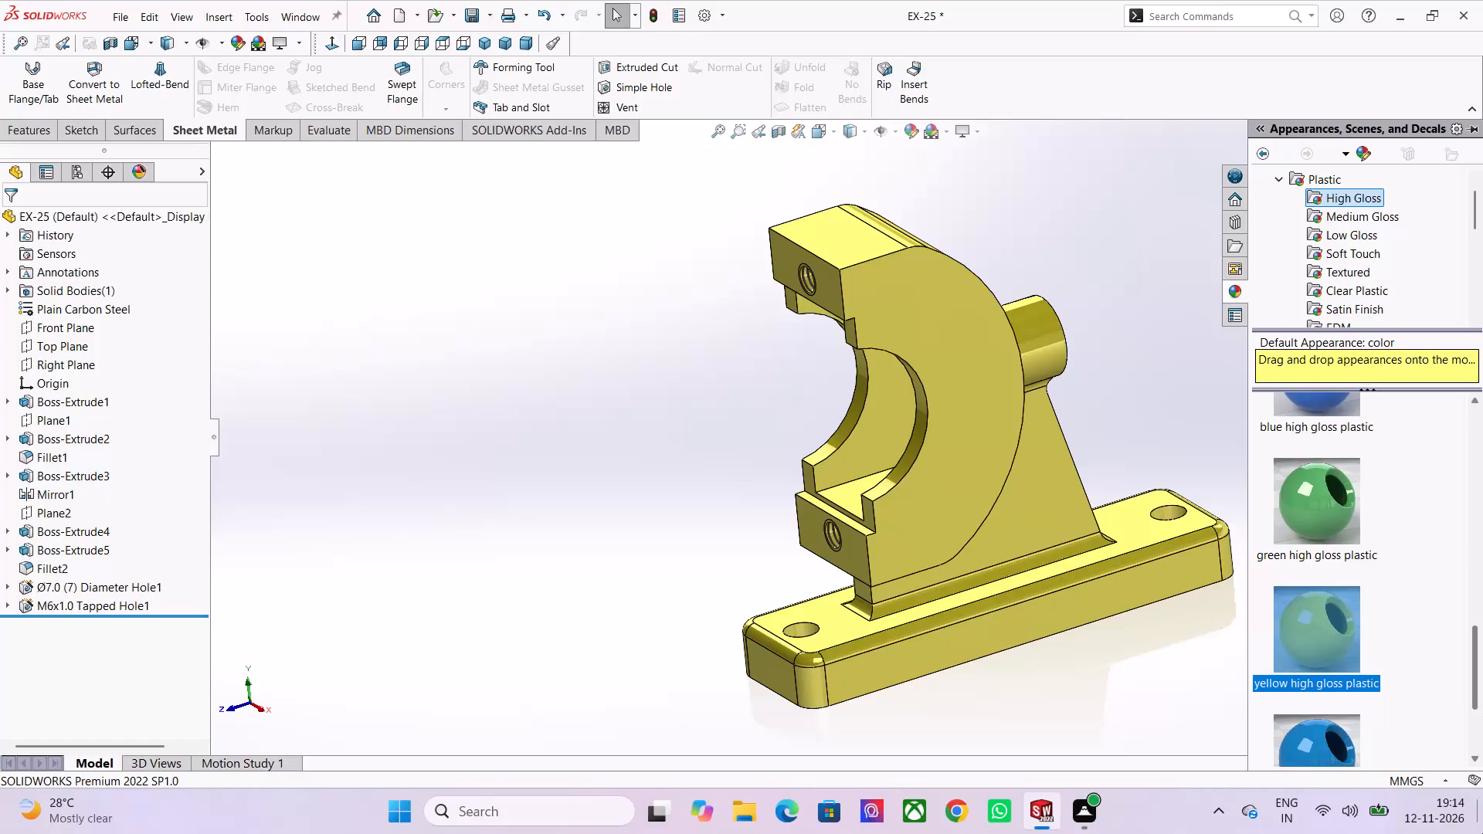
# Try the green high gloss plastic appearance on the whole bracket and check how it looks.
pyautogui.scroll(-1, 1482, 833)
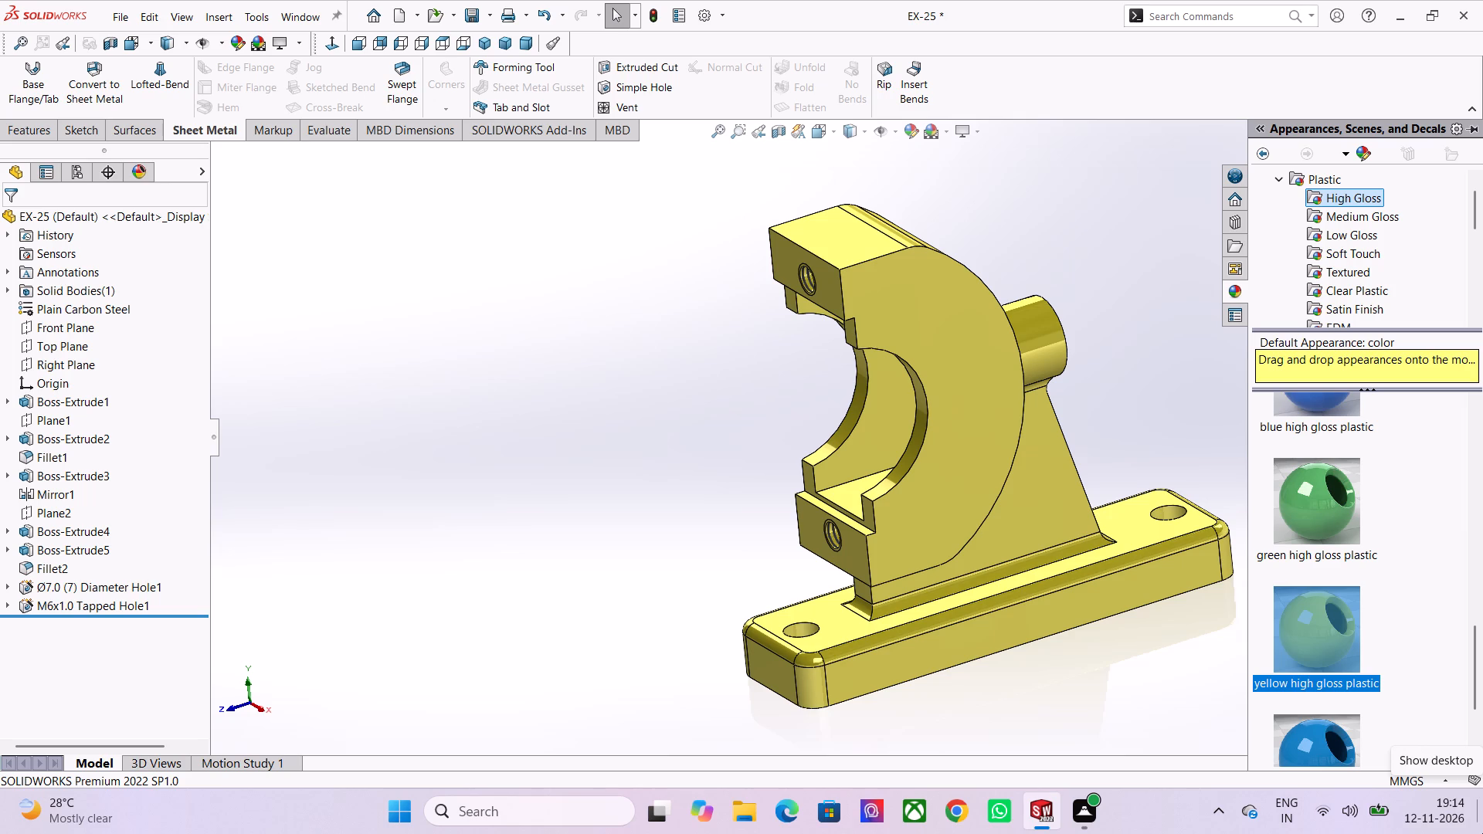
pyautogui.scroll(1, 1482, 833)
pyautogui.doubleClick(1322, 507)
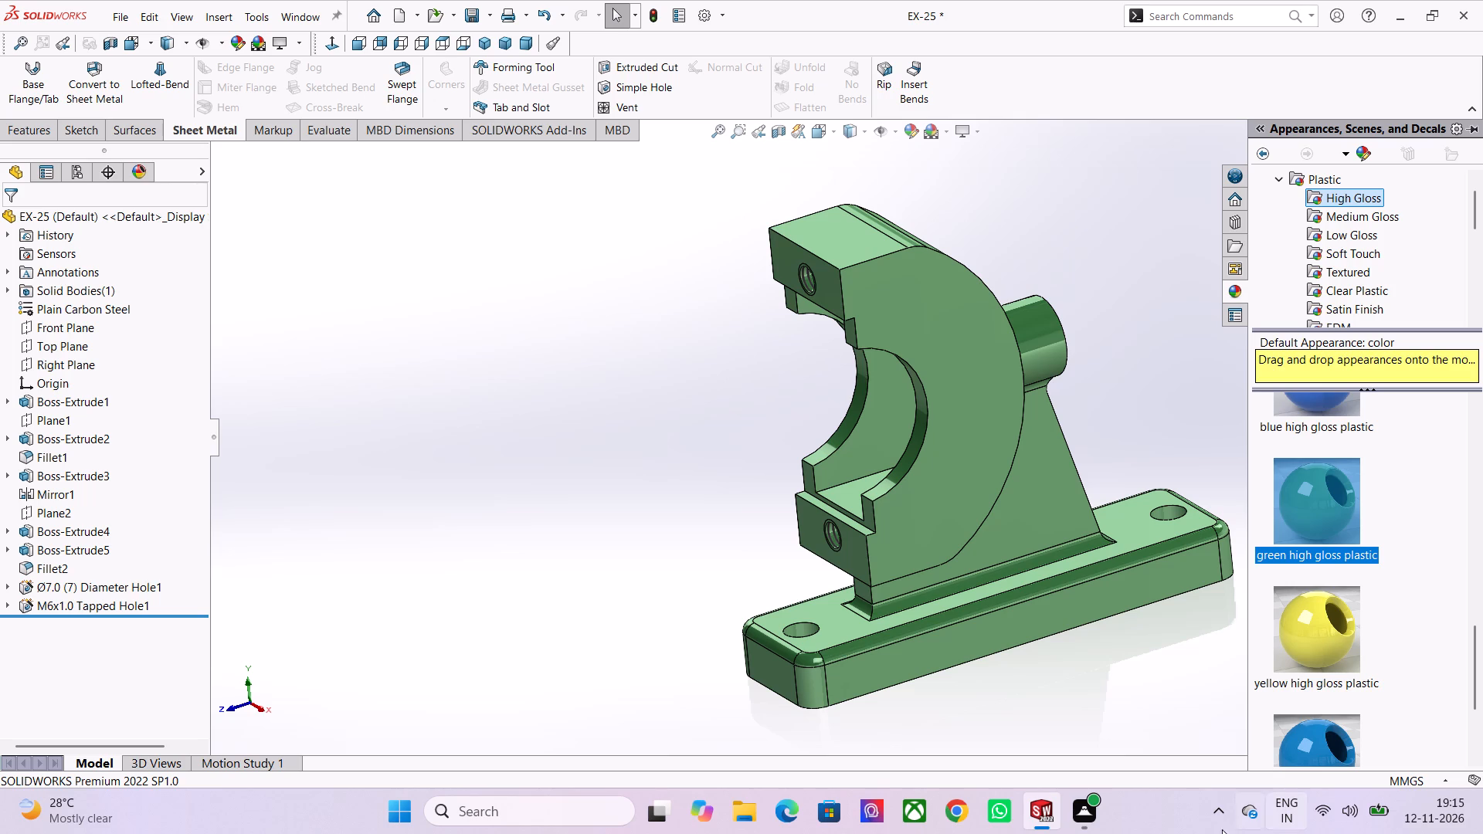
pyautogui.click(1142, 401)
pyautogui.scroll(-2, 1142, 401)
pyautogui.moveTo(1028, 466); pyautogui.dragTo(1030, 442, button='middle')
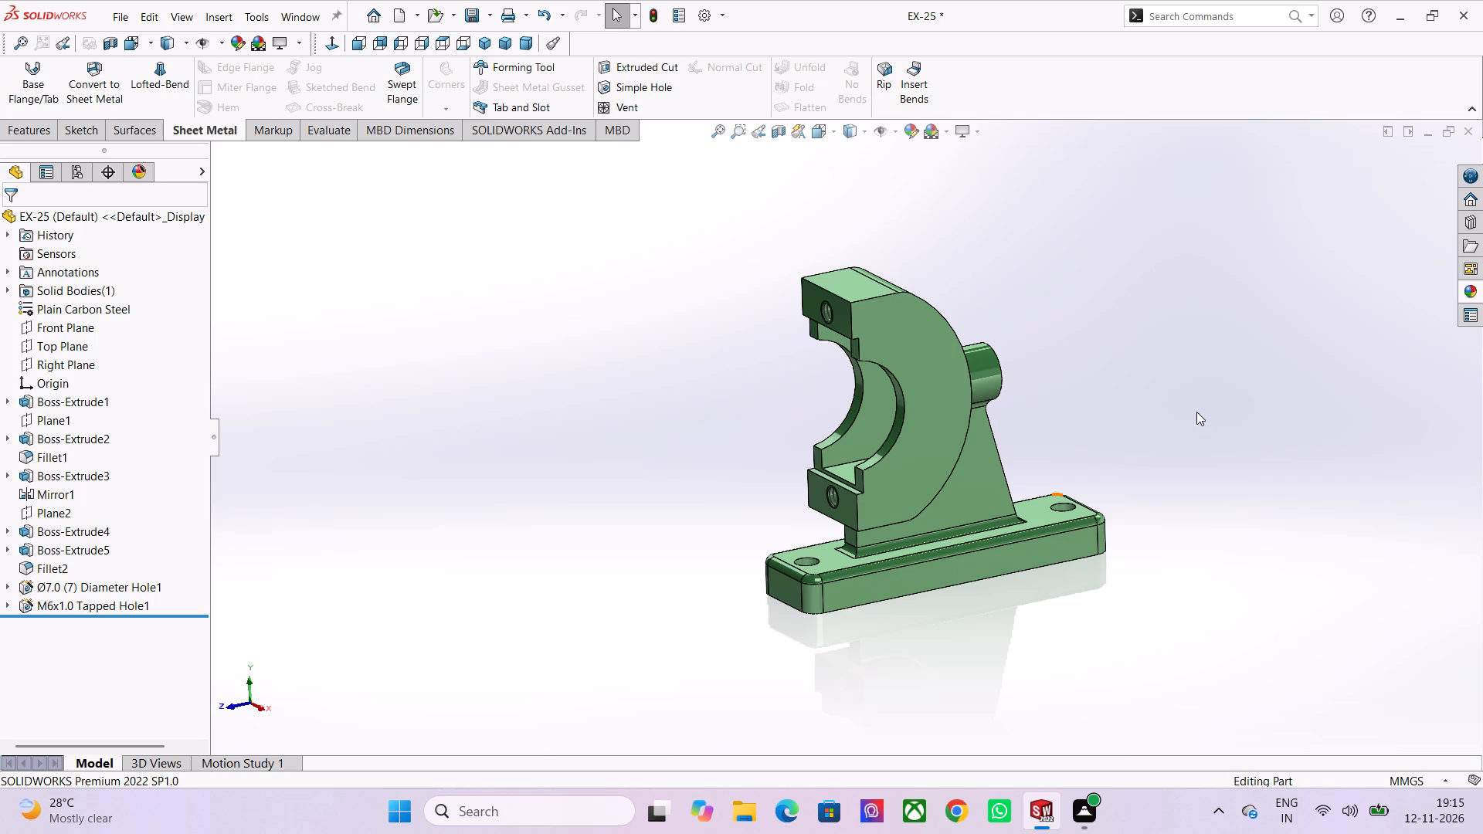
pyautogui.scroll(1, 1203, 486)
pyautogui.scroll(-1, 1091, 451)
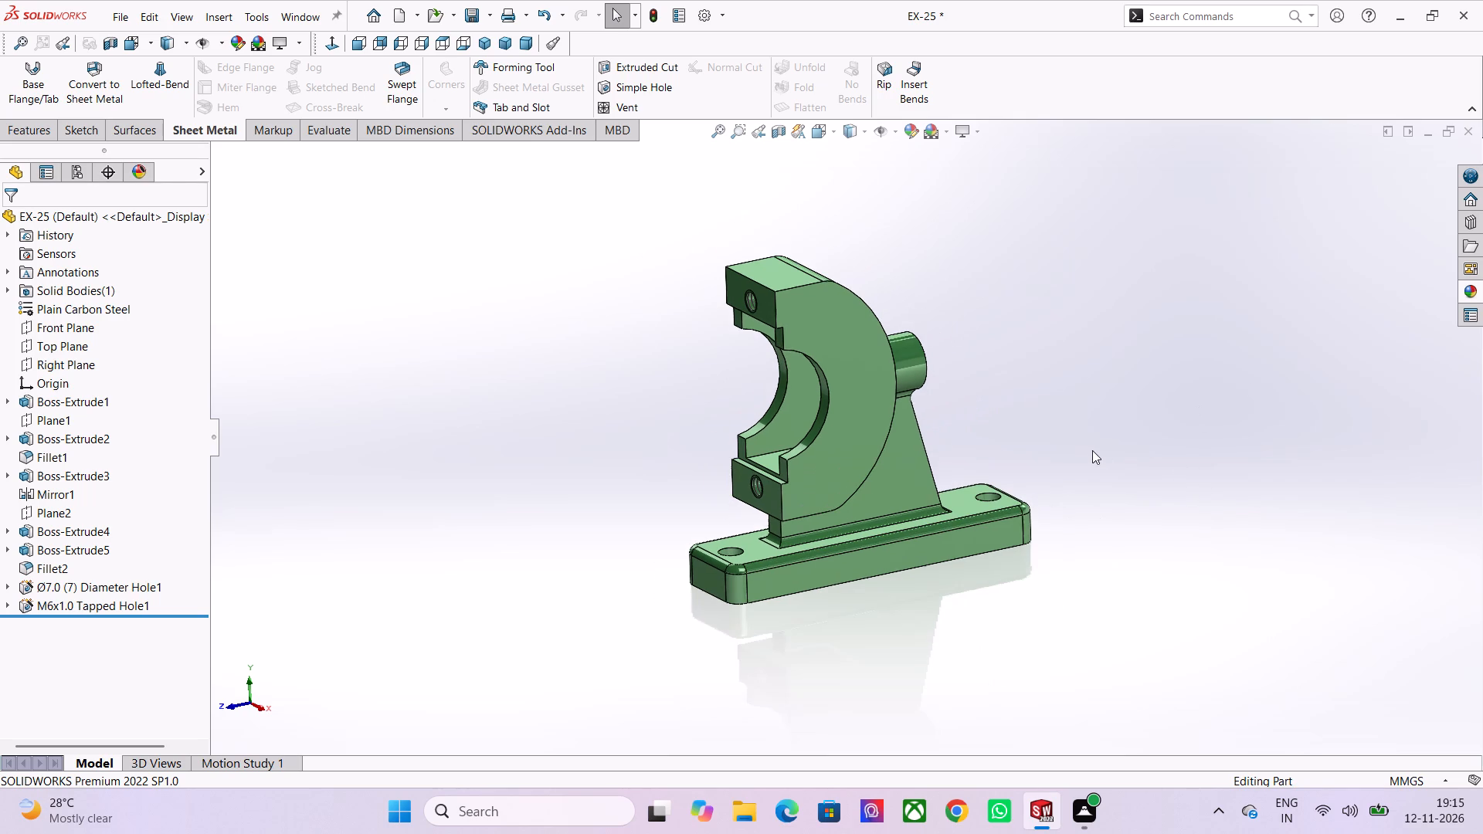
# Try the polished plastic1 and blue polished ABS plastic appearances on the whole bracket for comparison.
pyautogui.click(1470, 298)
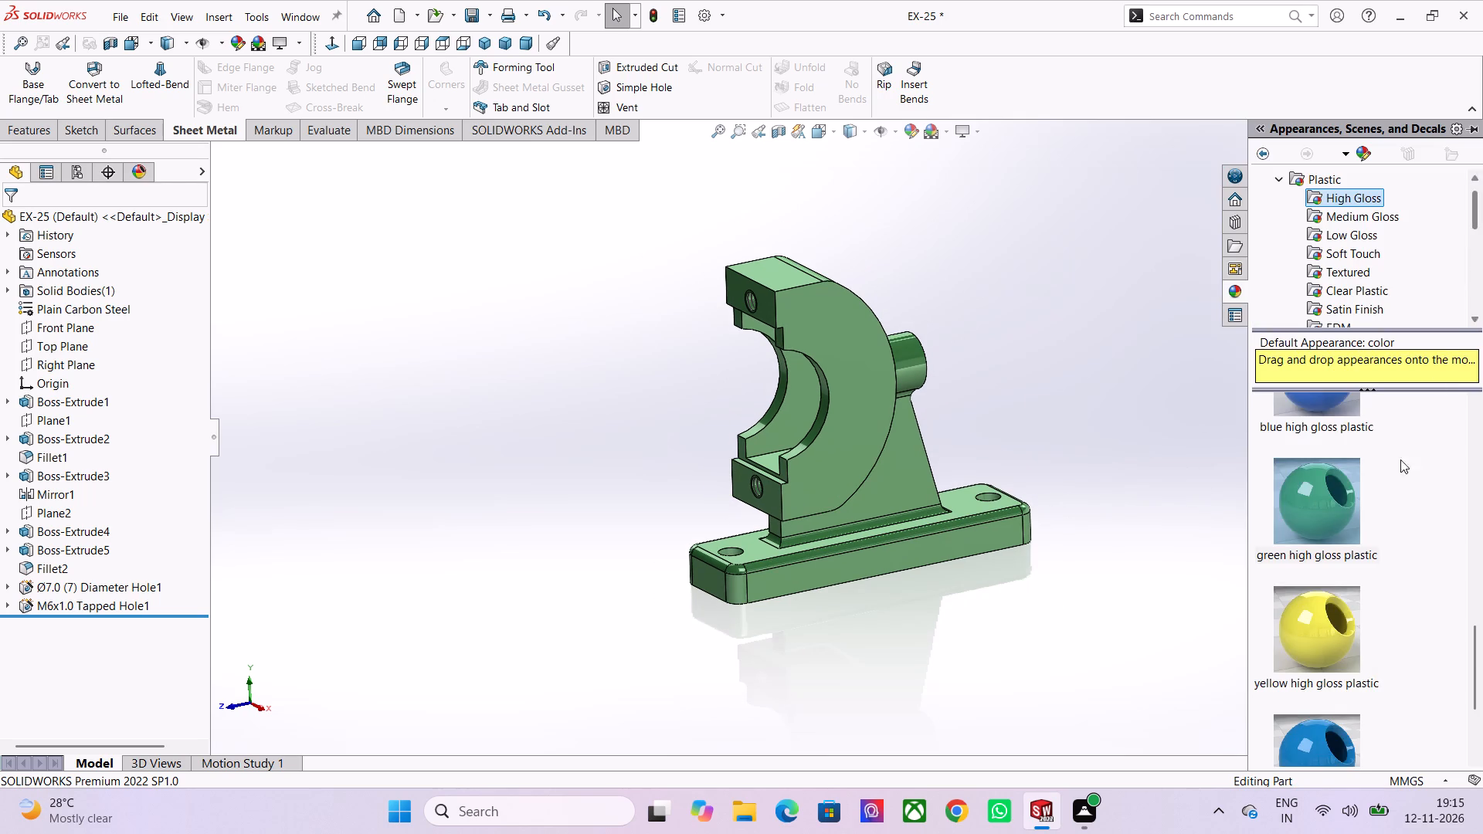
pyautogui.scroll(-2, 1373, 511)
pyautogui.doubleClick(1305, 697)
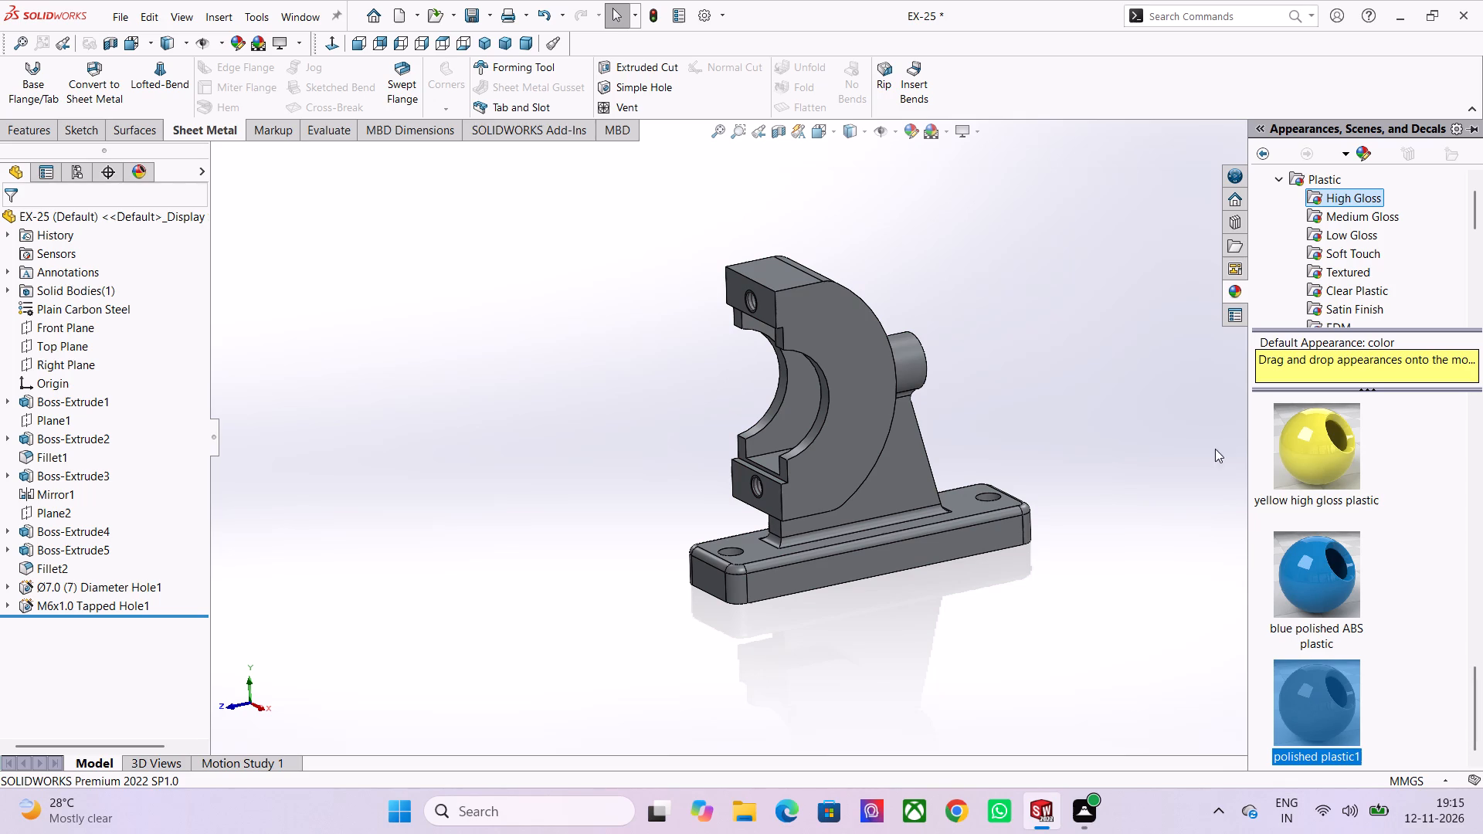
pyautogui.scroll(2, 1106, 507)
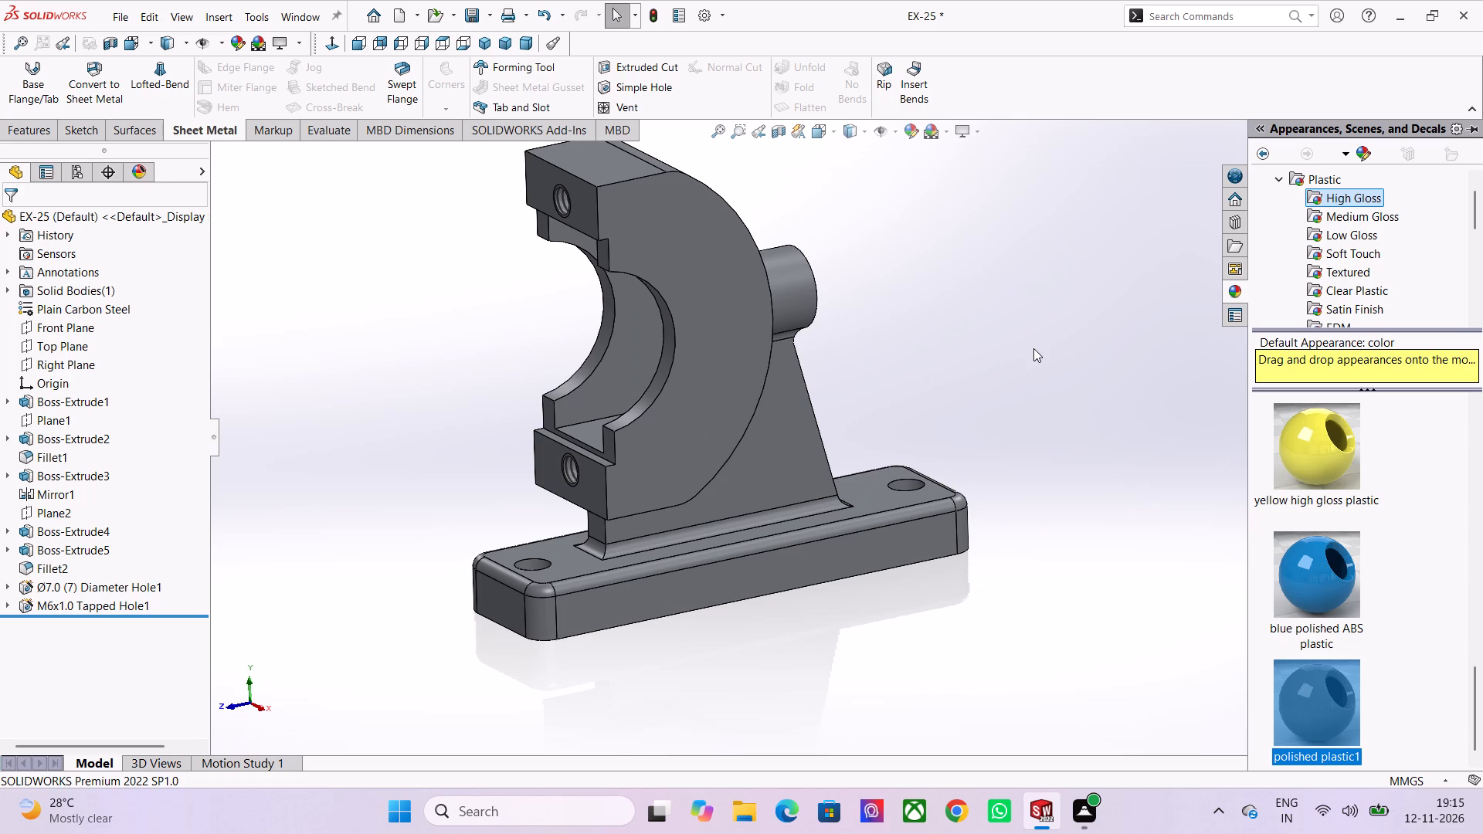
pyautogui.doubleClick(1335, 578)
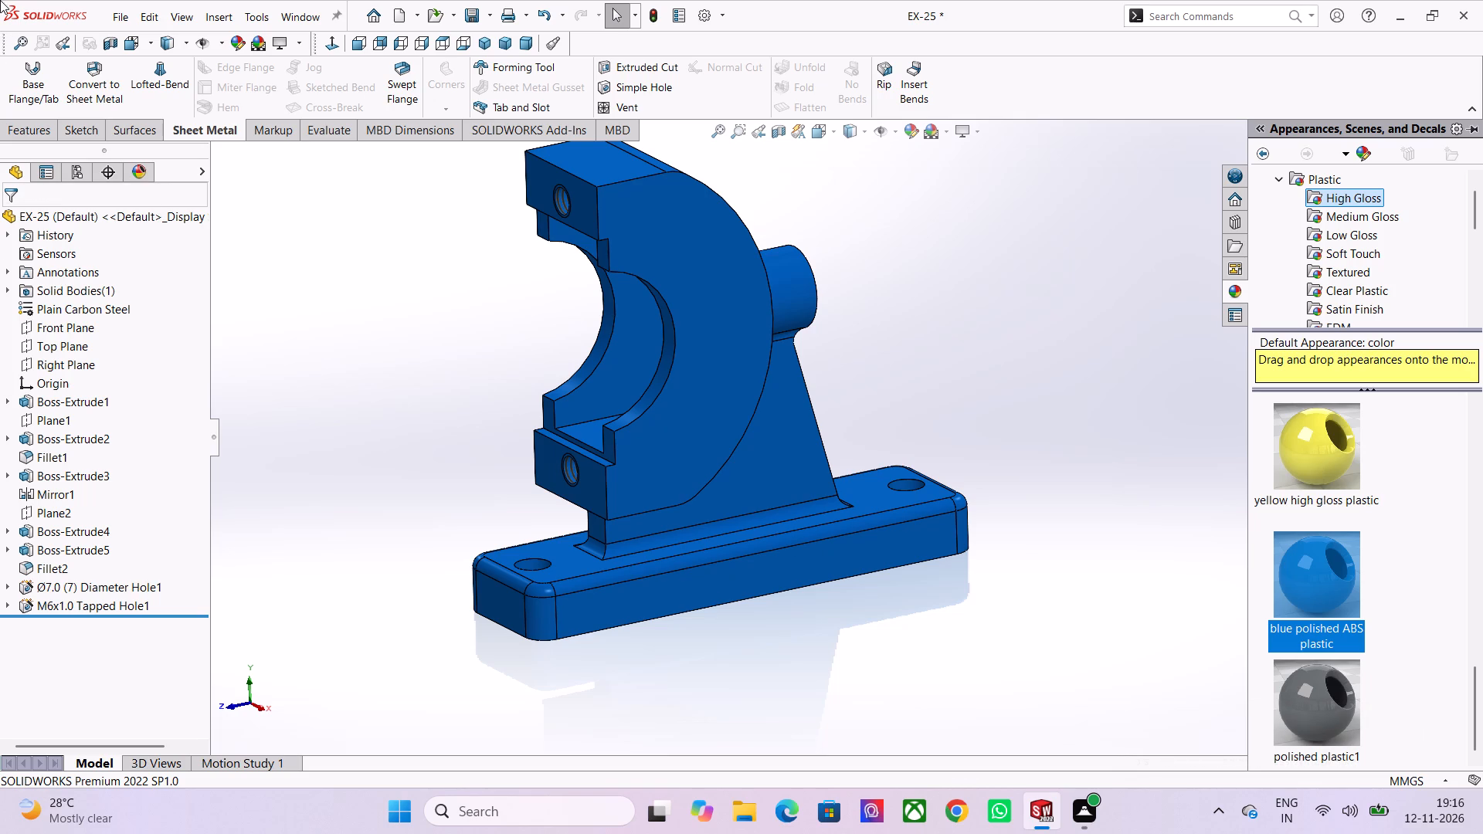
# Apply the polished plastic1 appearance to the whole bracket.
pyautogui.scroll(-1, 964, 297)
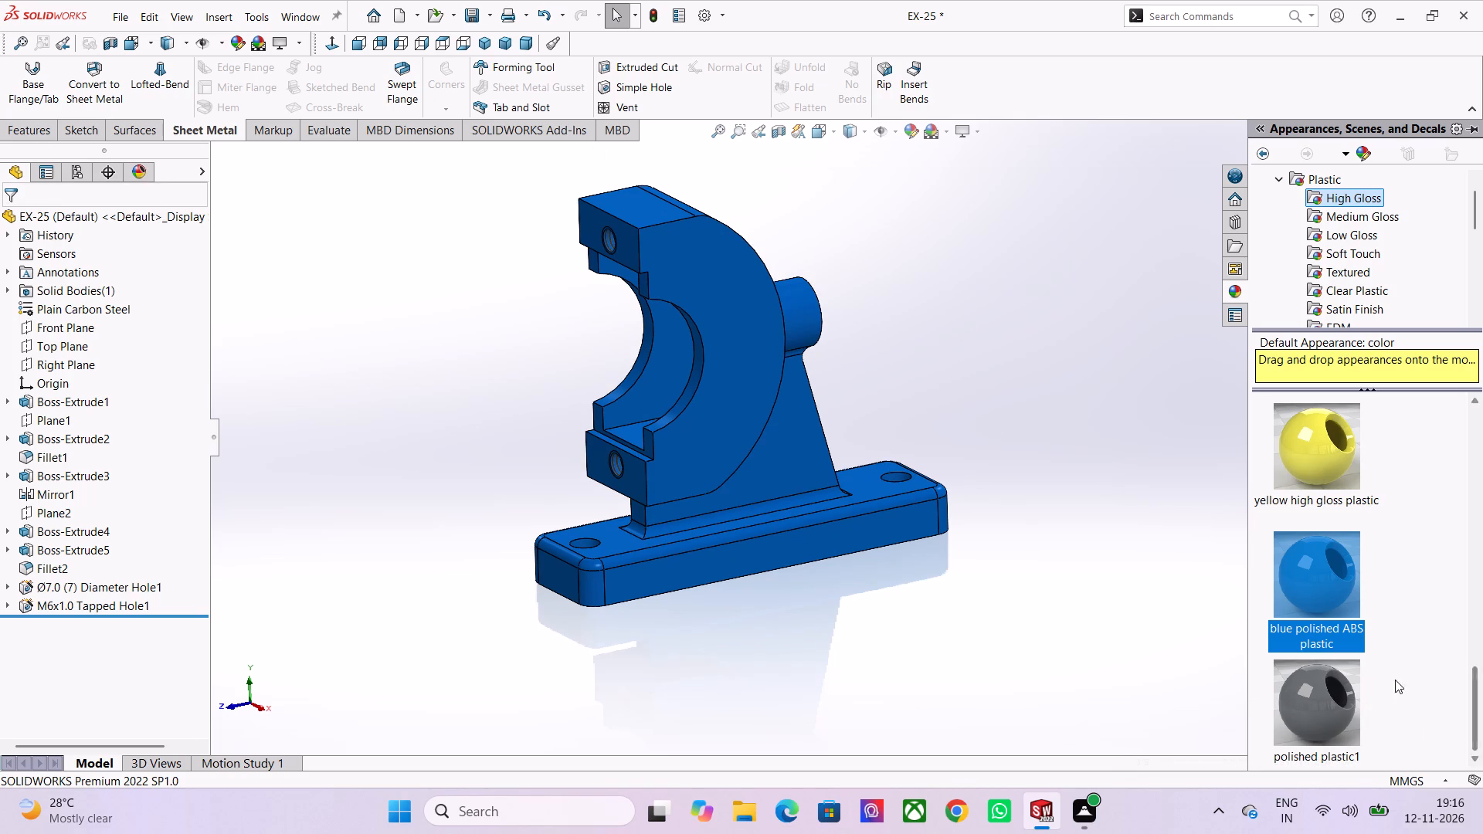
pyautogui.doubleClick(1315, 701)
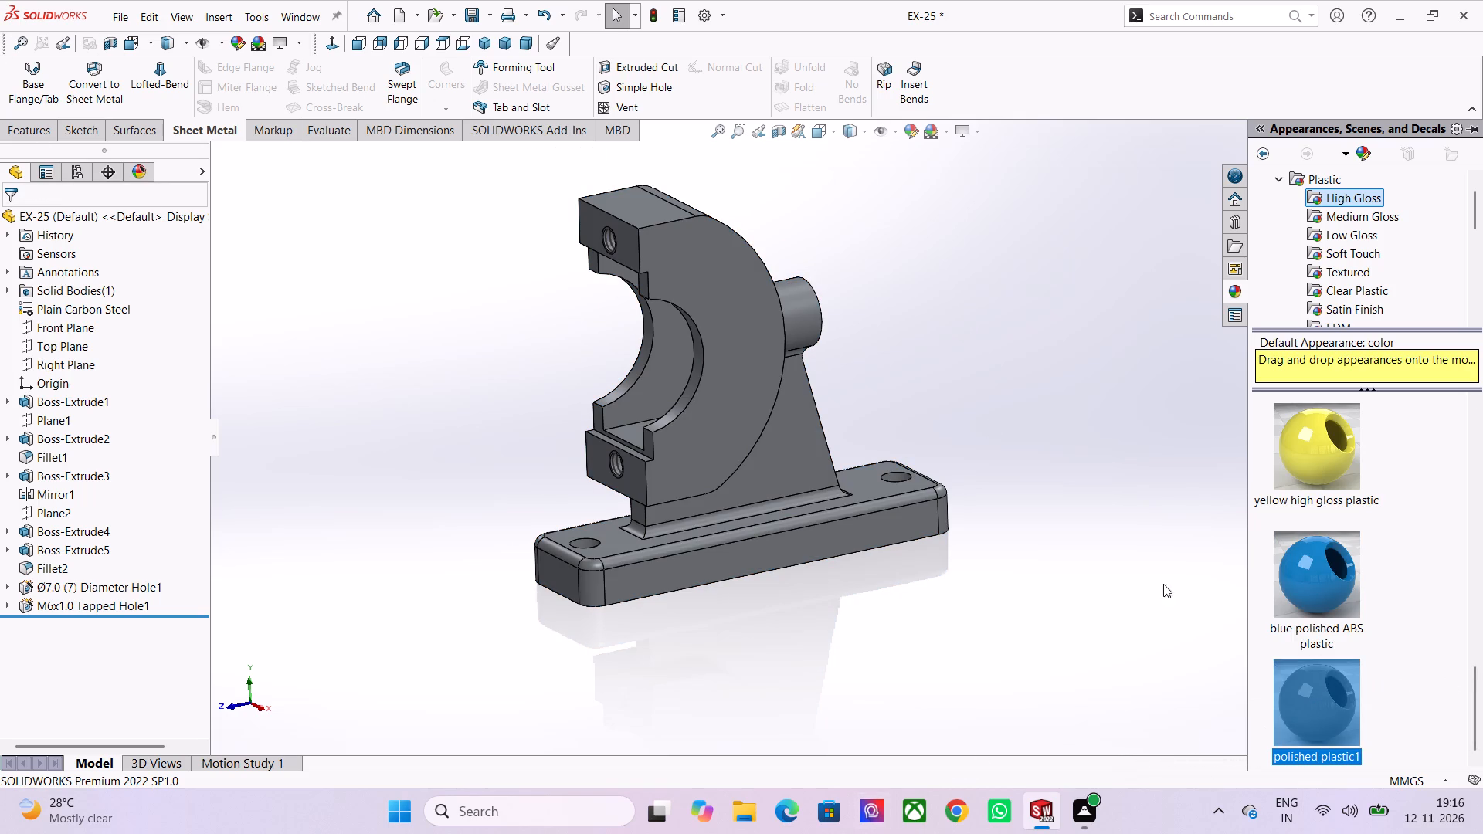
pyautogui.click(1182, 490)
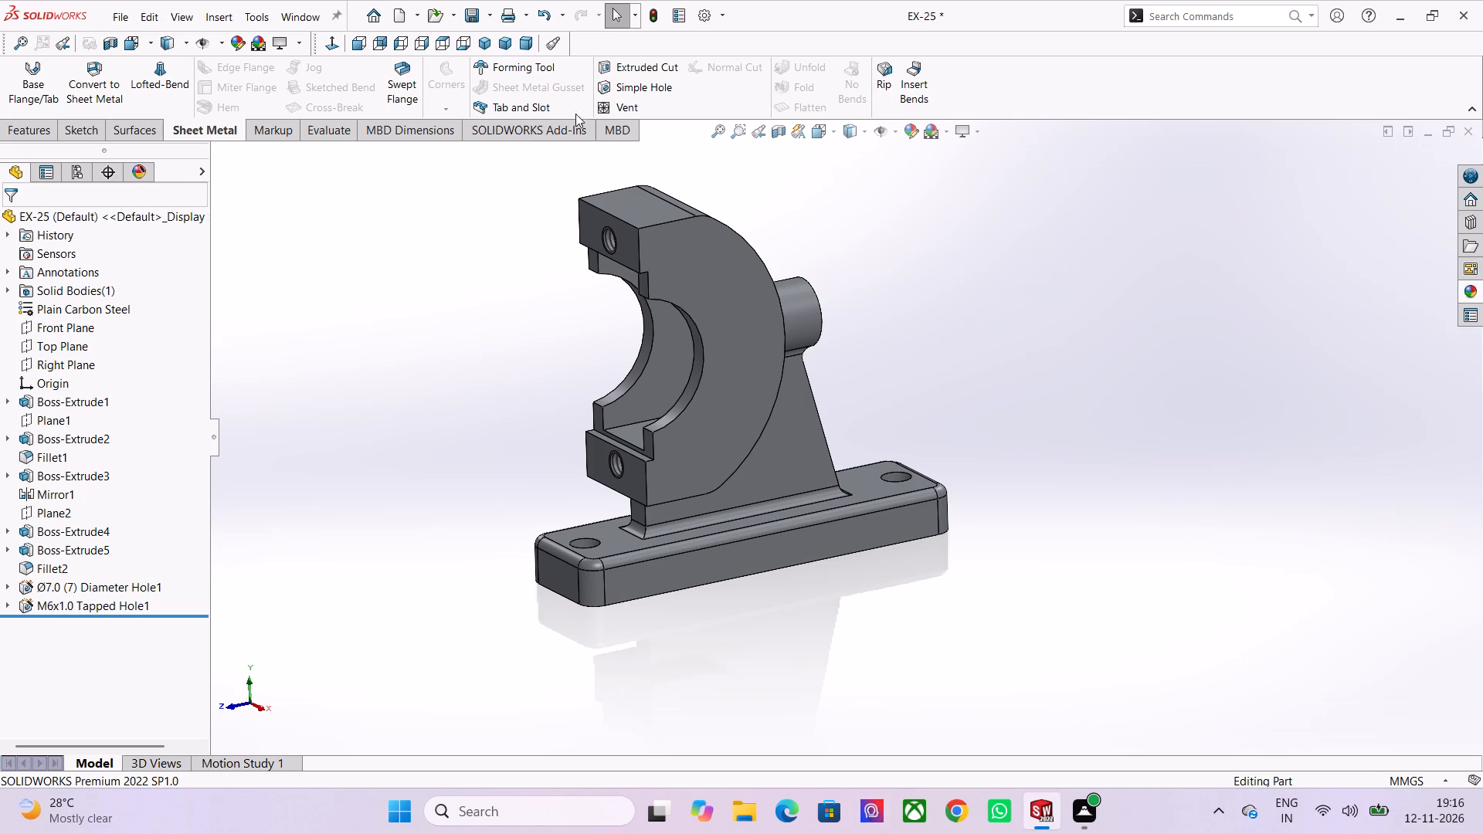
# Show the bracket in the standard isometric view.
pyautogui.click(484, 39)
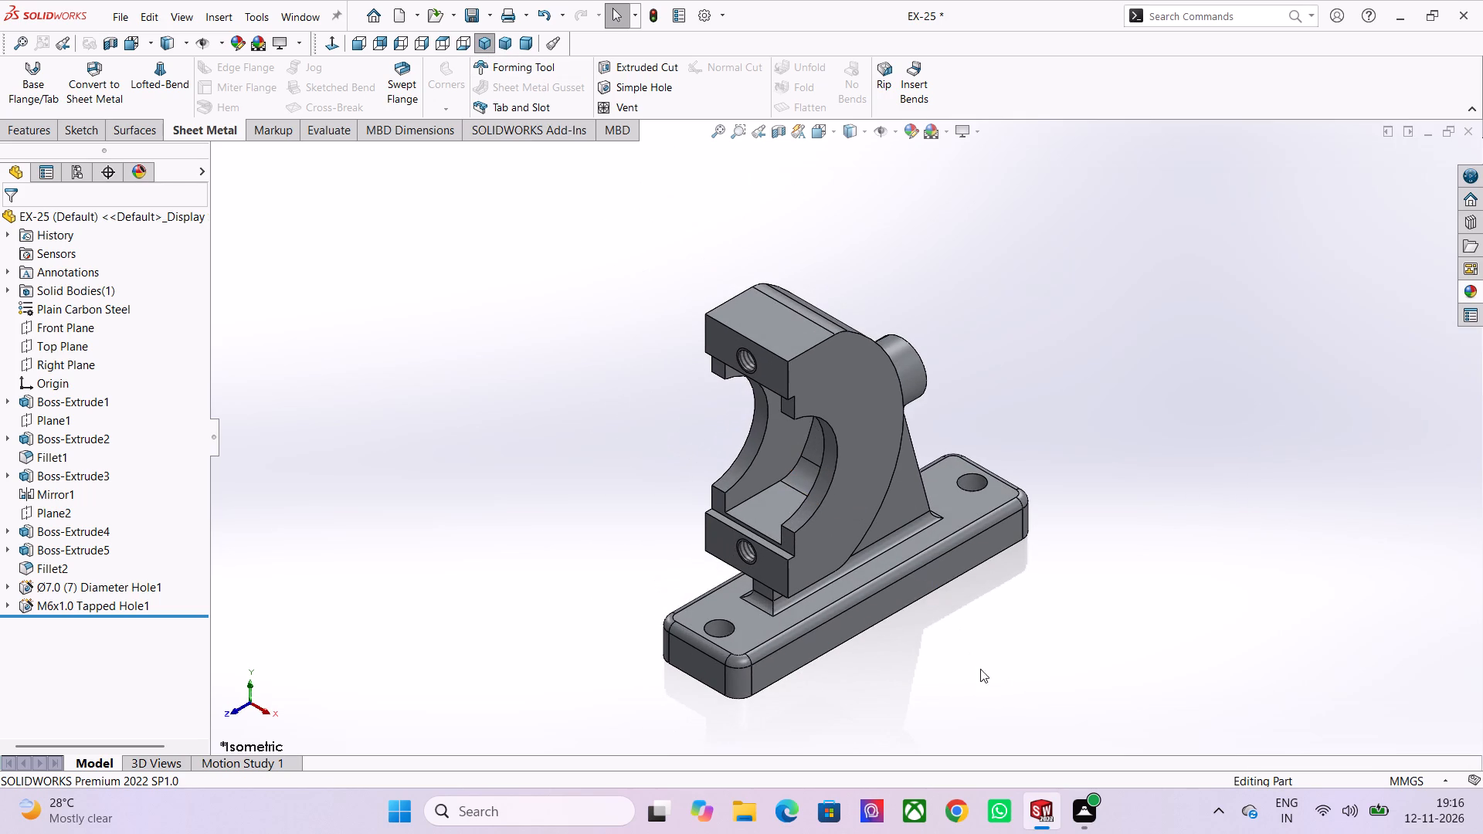
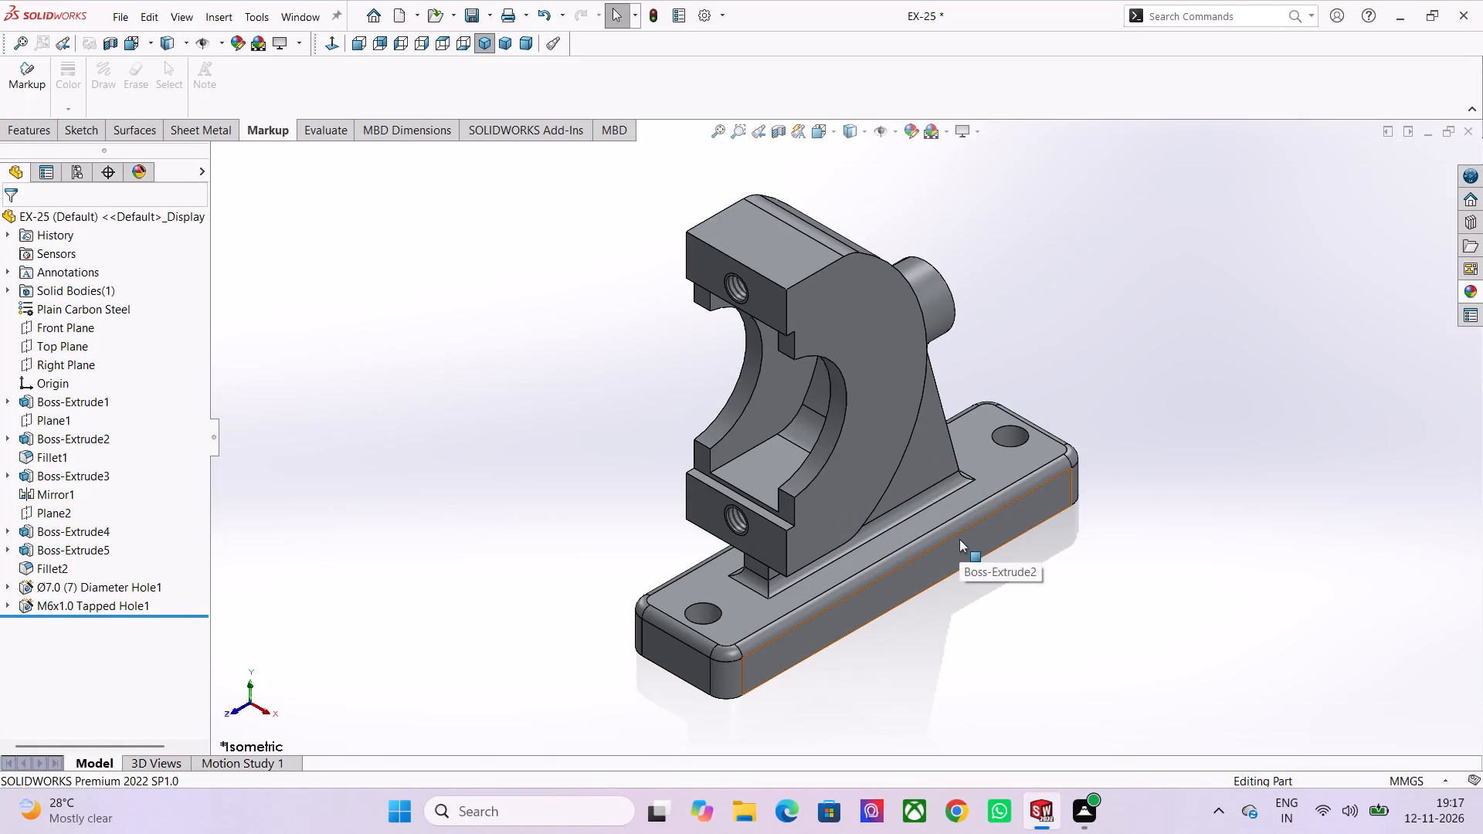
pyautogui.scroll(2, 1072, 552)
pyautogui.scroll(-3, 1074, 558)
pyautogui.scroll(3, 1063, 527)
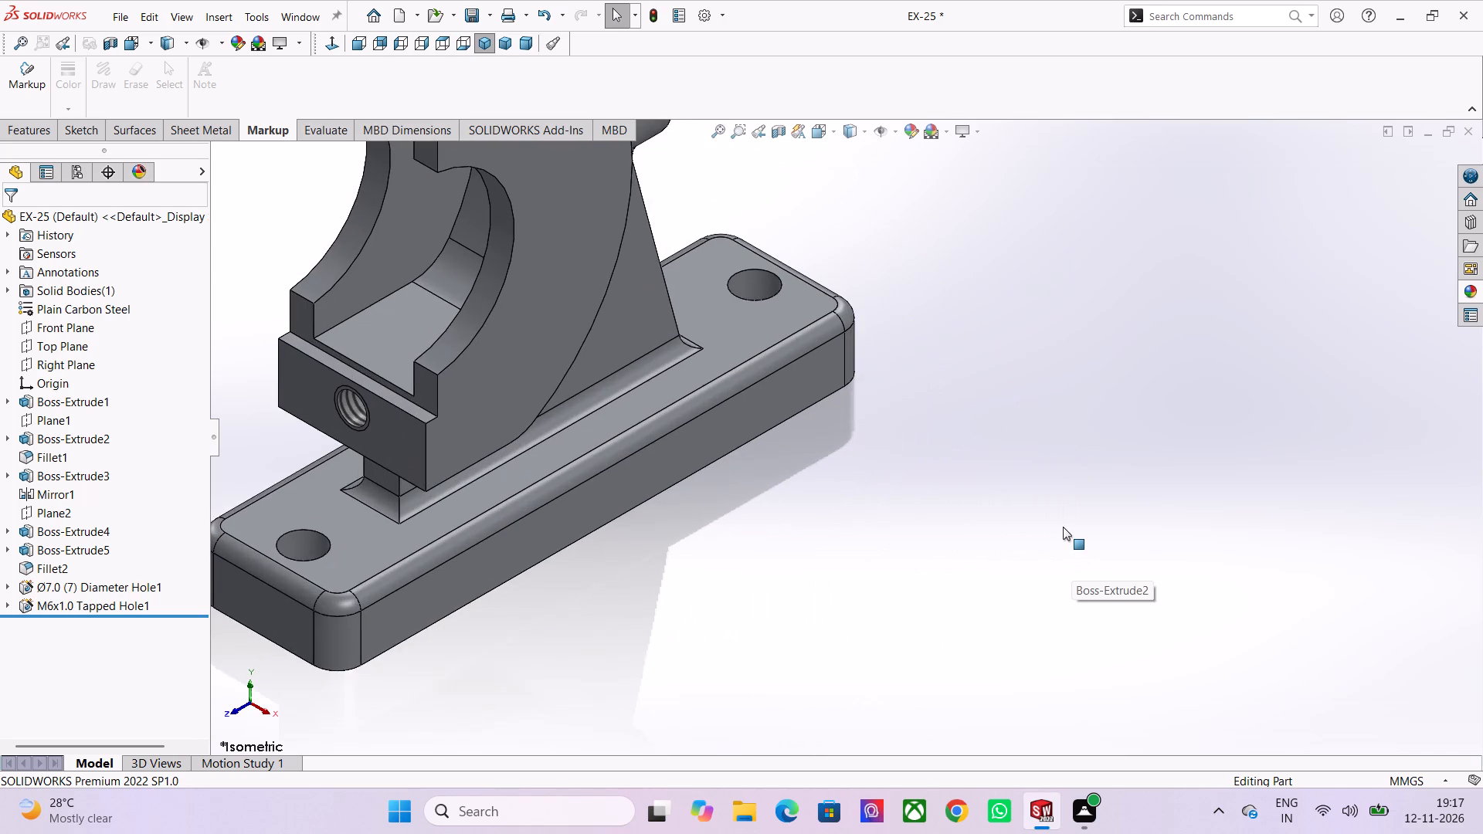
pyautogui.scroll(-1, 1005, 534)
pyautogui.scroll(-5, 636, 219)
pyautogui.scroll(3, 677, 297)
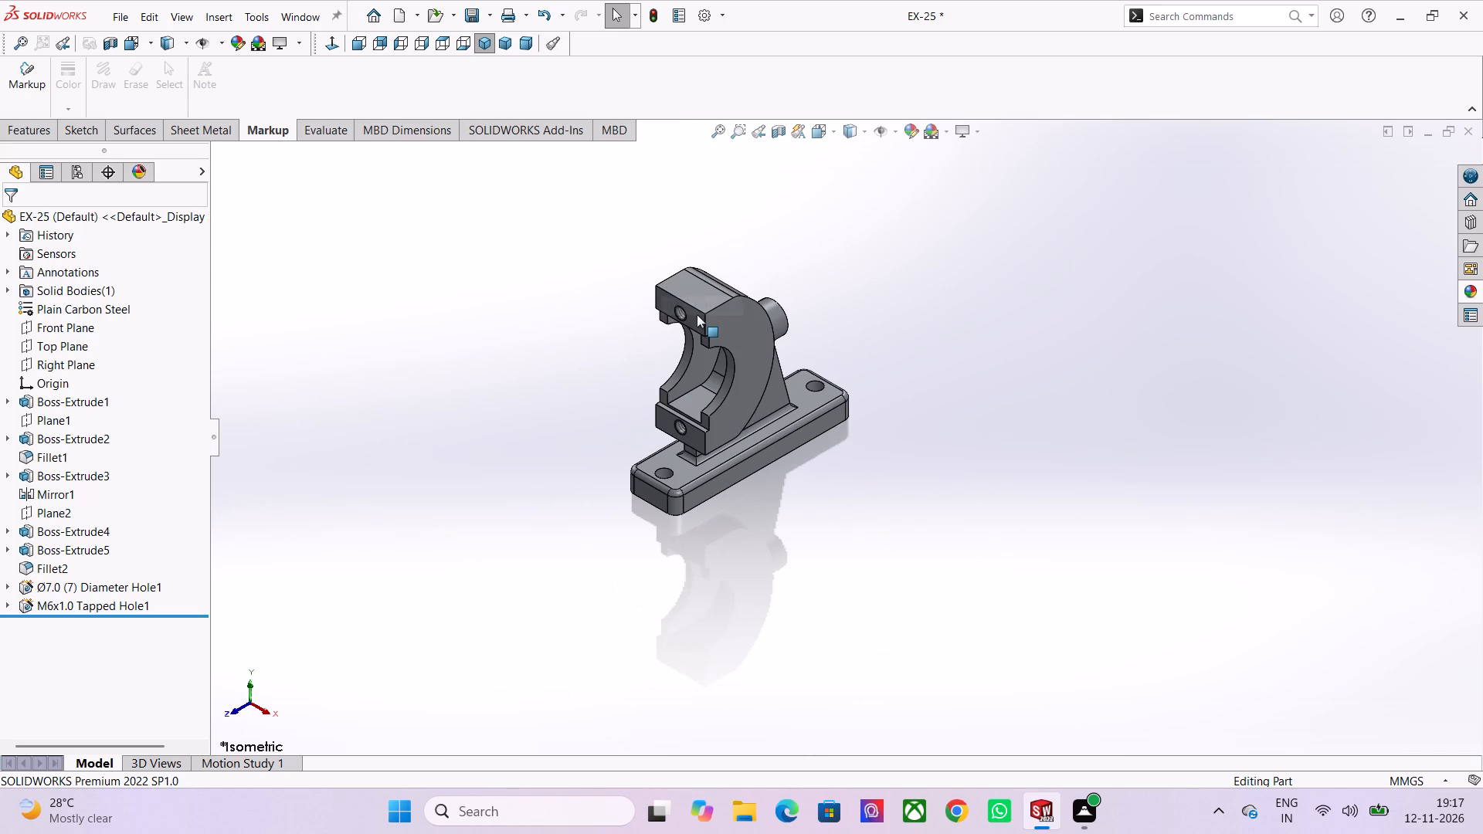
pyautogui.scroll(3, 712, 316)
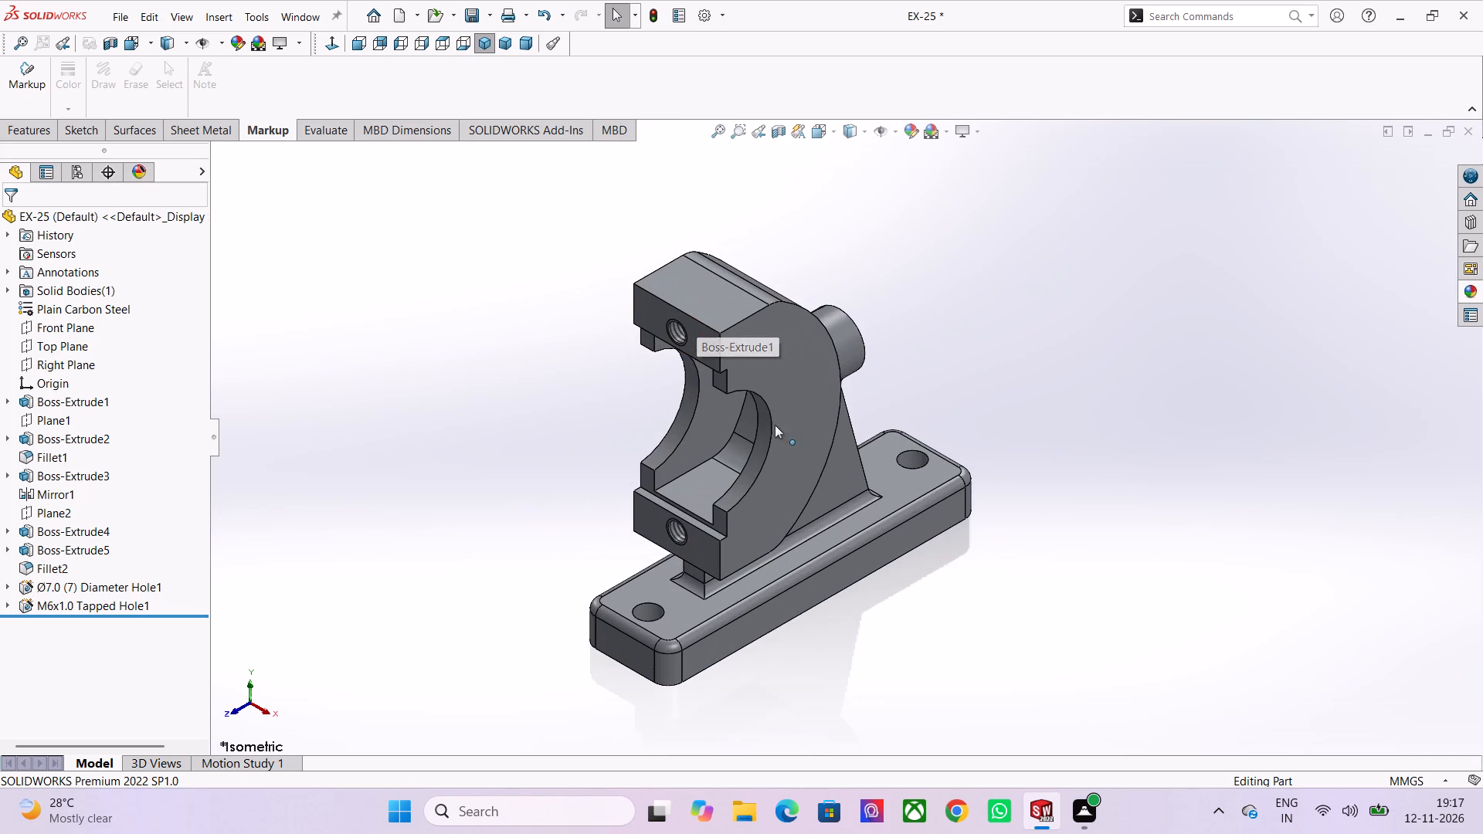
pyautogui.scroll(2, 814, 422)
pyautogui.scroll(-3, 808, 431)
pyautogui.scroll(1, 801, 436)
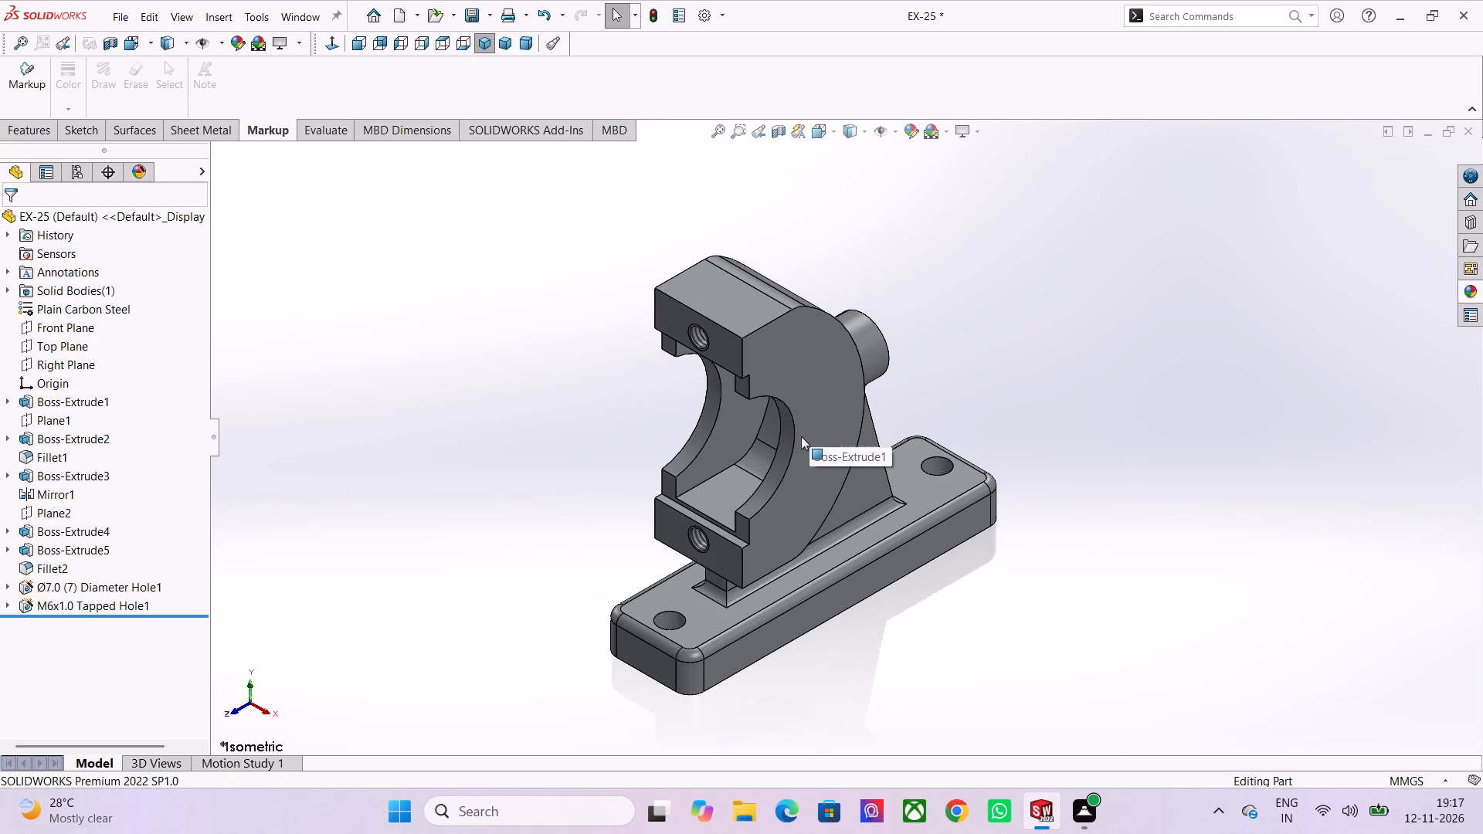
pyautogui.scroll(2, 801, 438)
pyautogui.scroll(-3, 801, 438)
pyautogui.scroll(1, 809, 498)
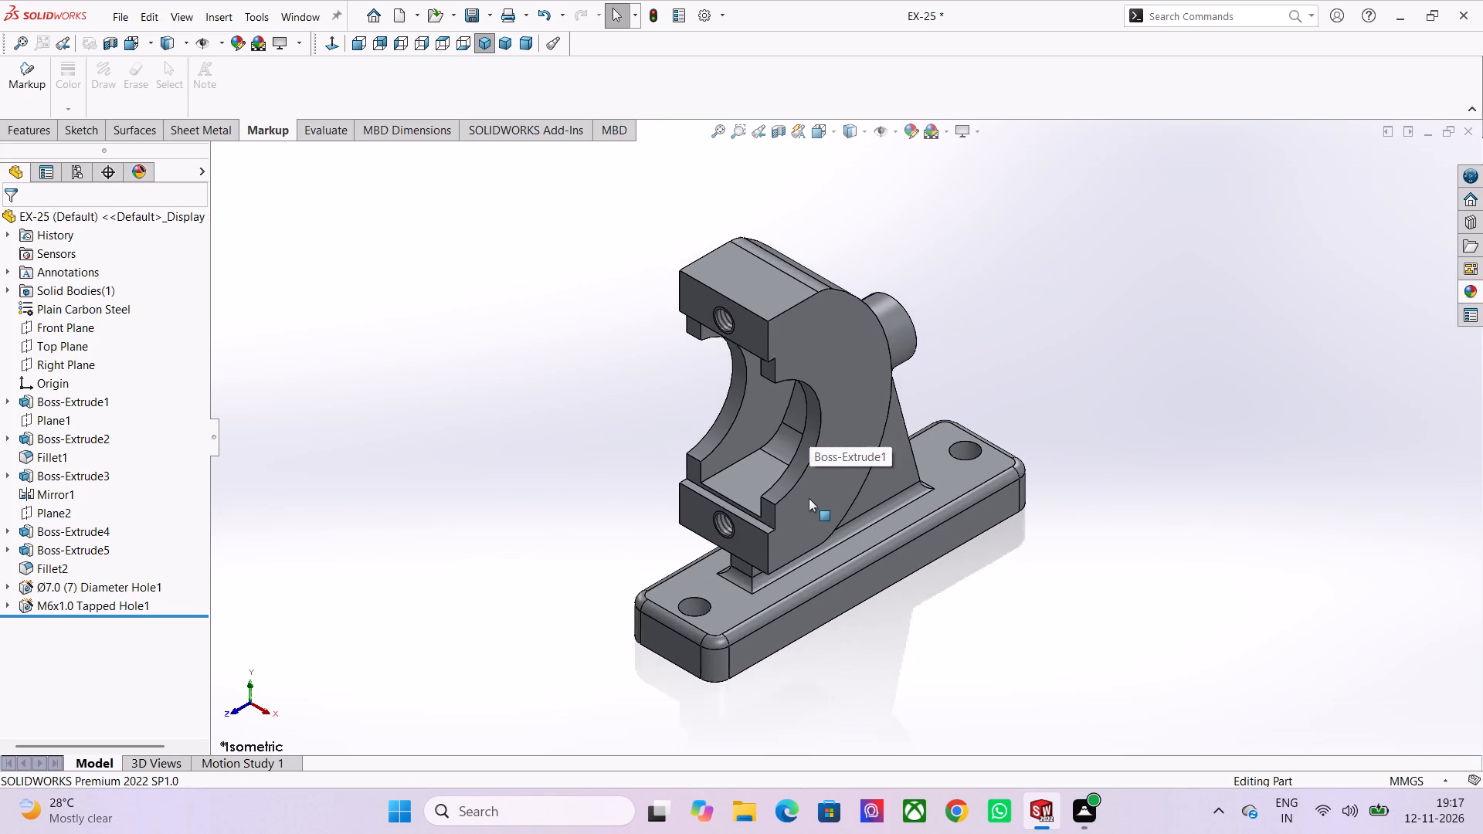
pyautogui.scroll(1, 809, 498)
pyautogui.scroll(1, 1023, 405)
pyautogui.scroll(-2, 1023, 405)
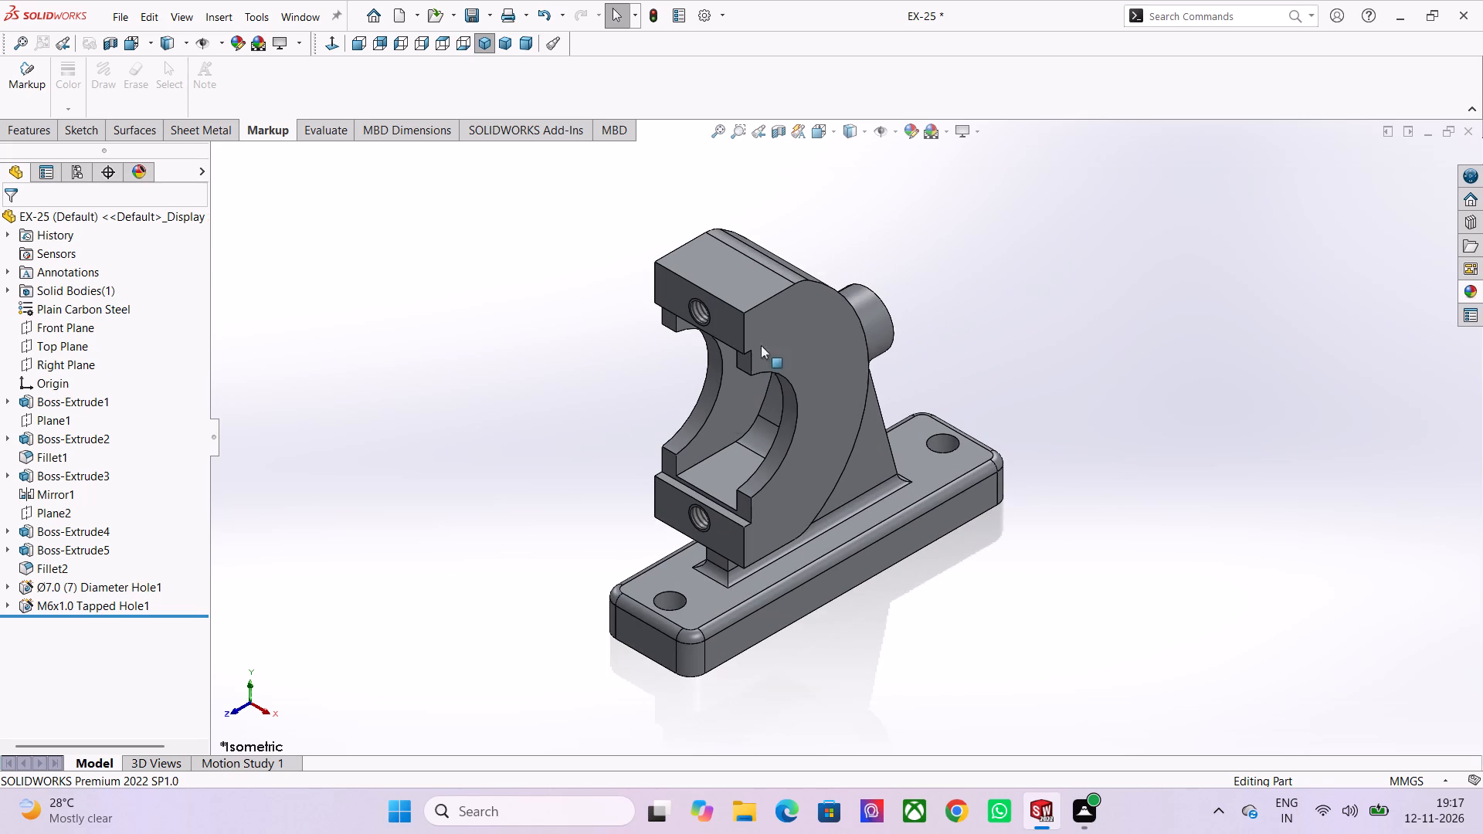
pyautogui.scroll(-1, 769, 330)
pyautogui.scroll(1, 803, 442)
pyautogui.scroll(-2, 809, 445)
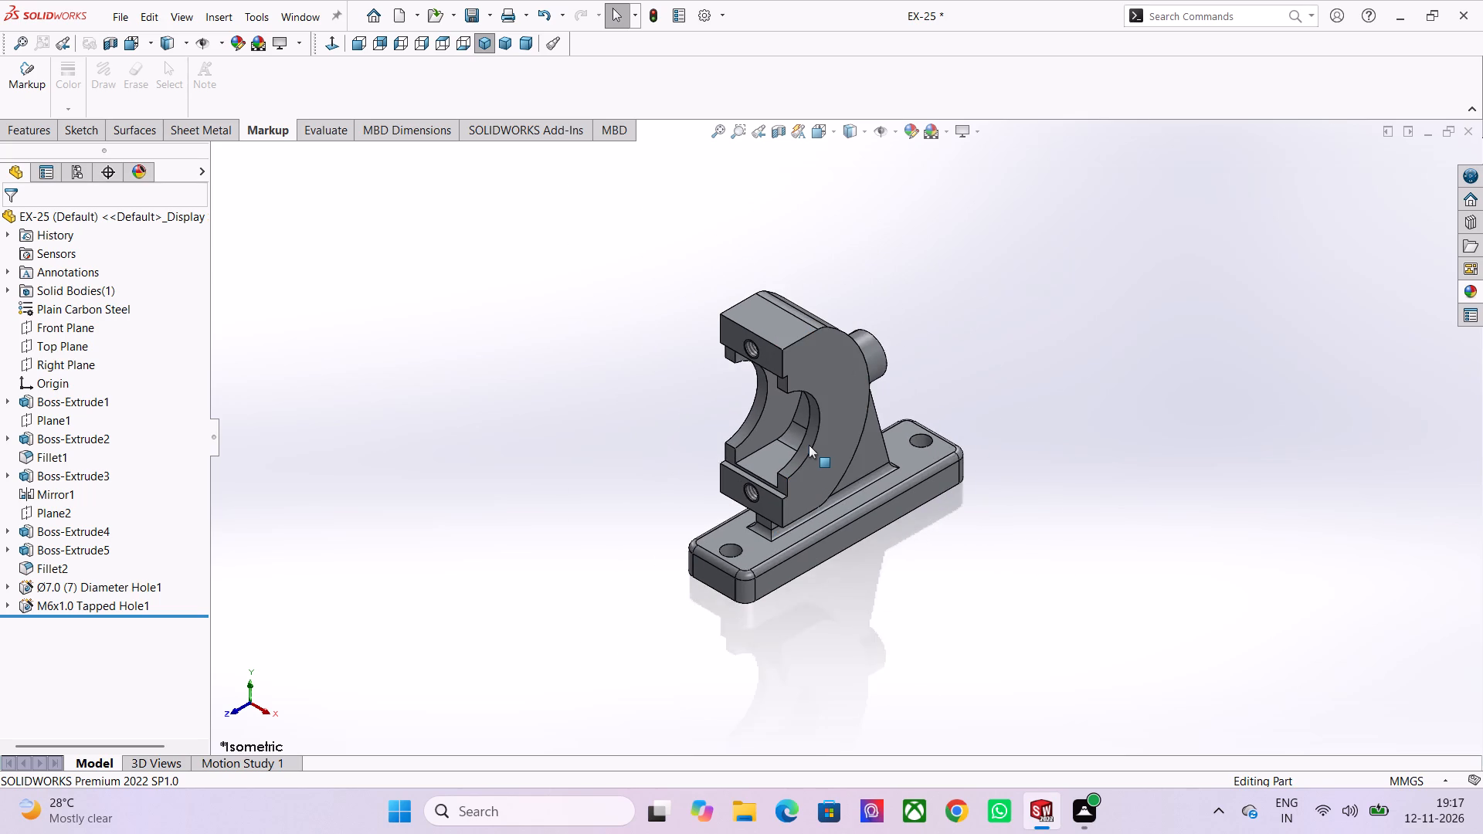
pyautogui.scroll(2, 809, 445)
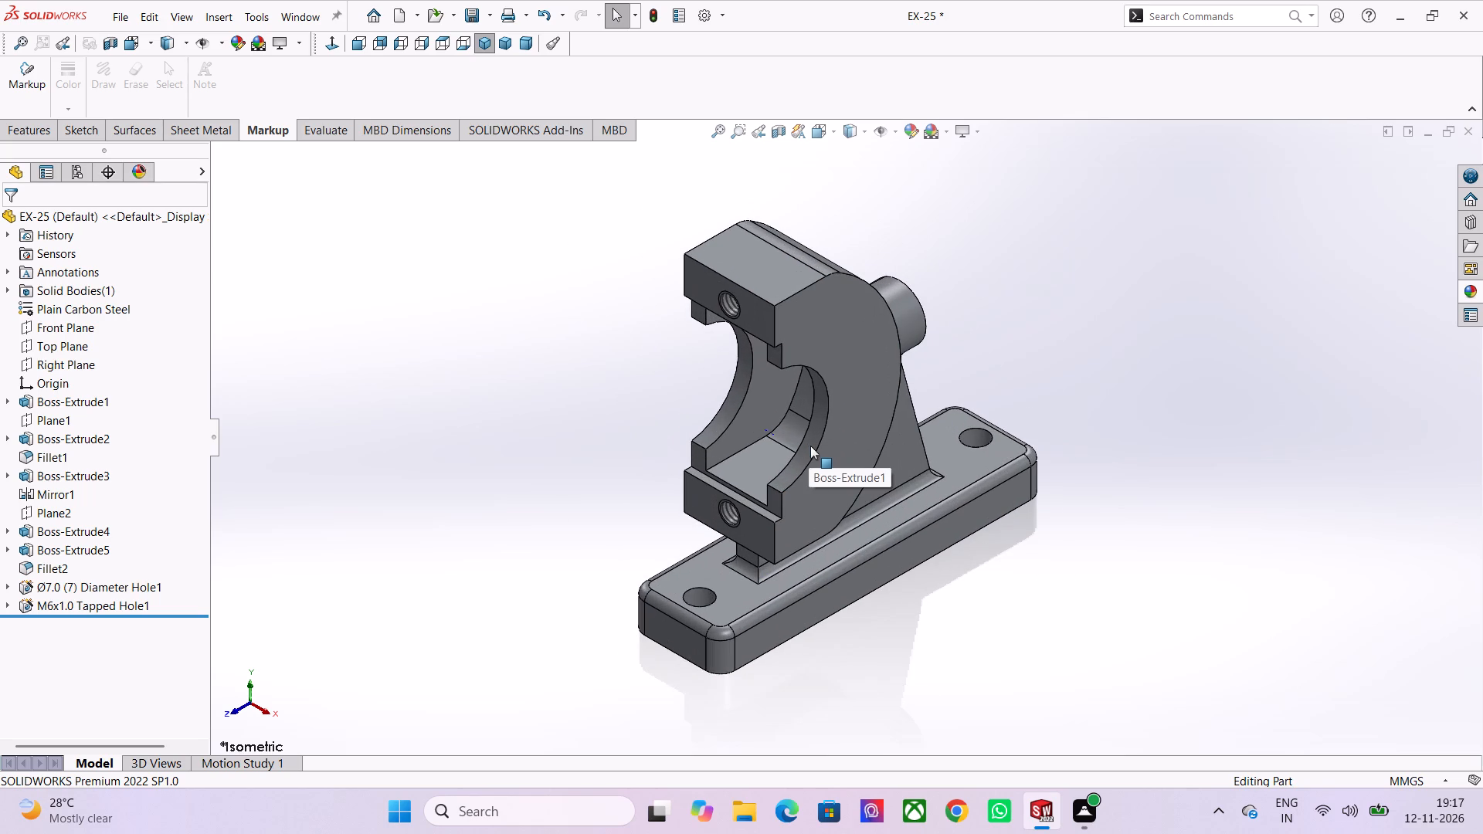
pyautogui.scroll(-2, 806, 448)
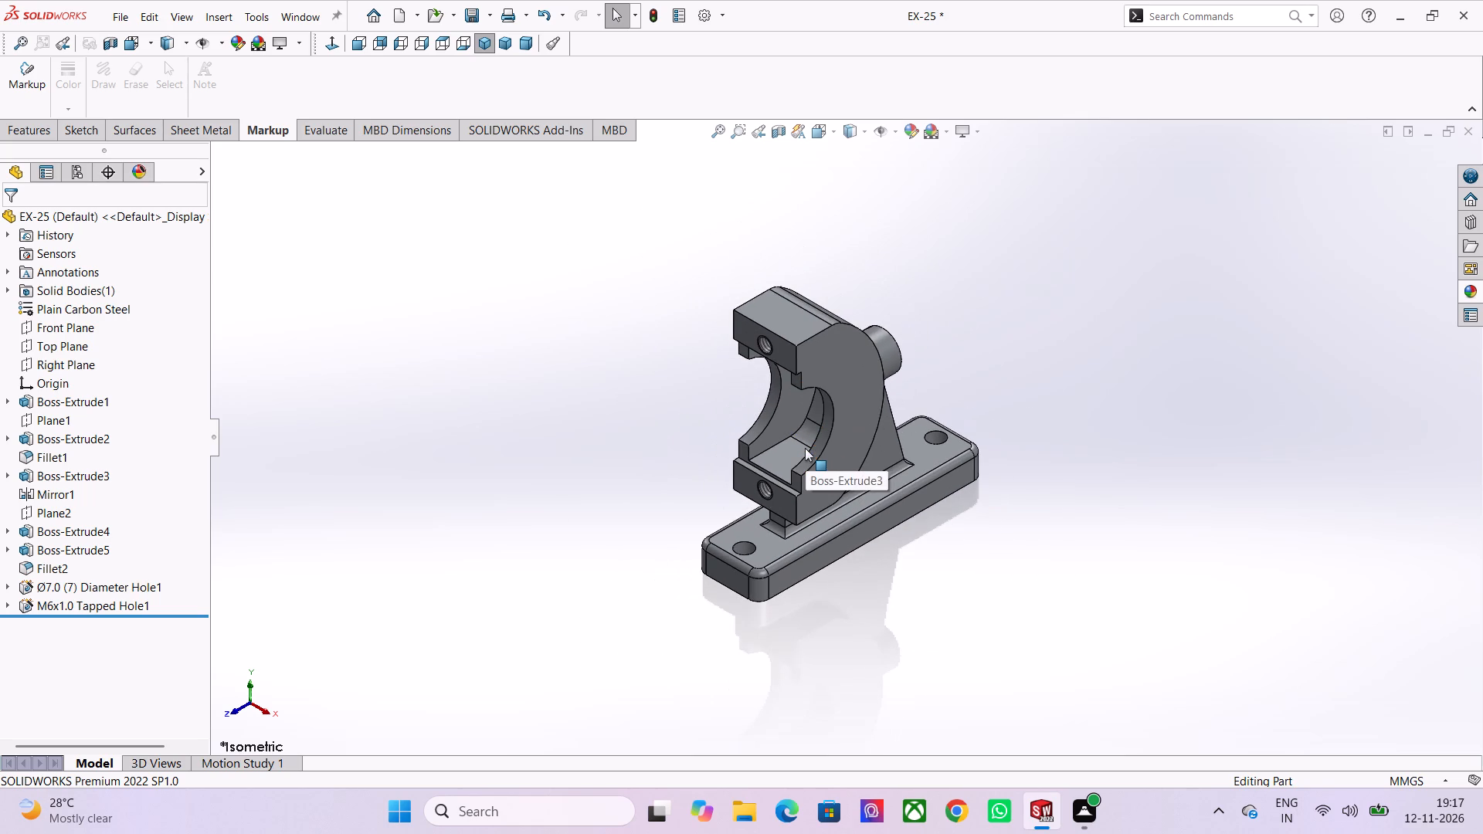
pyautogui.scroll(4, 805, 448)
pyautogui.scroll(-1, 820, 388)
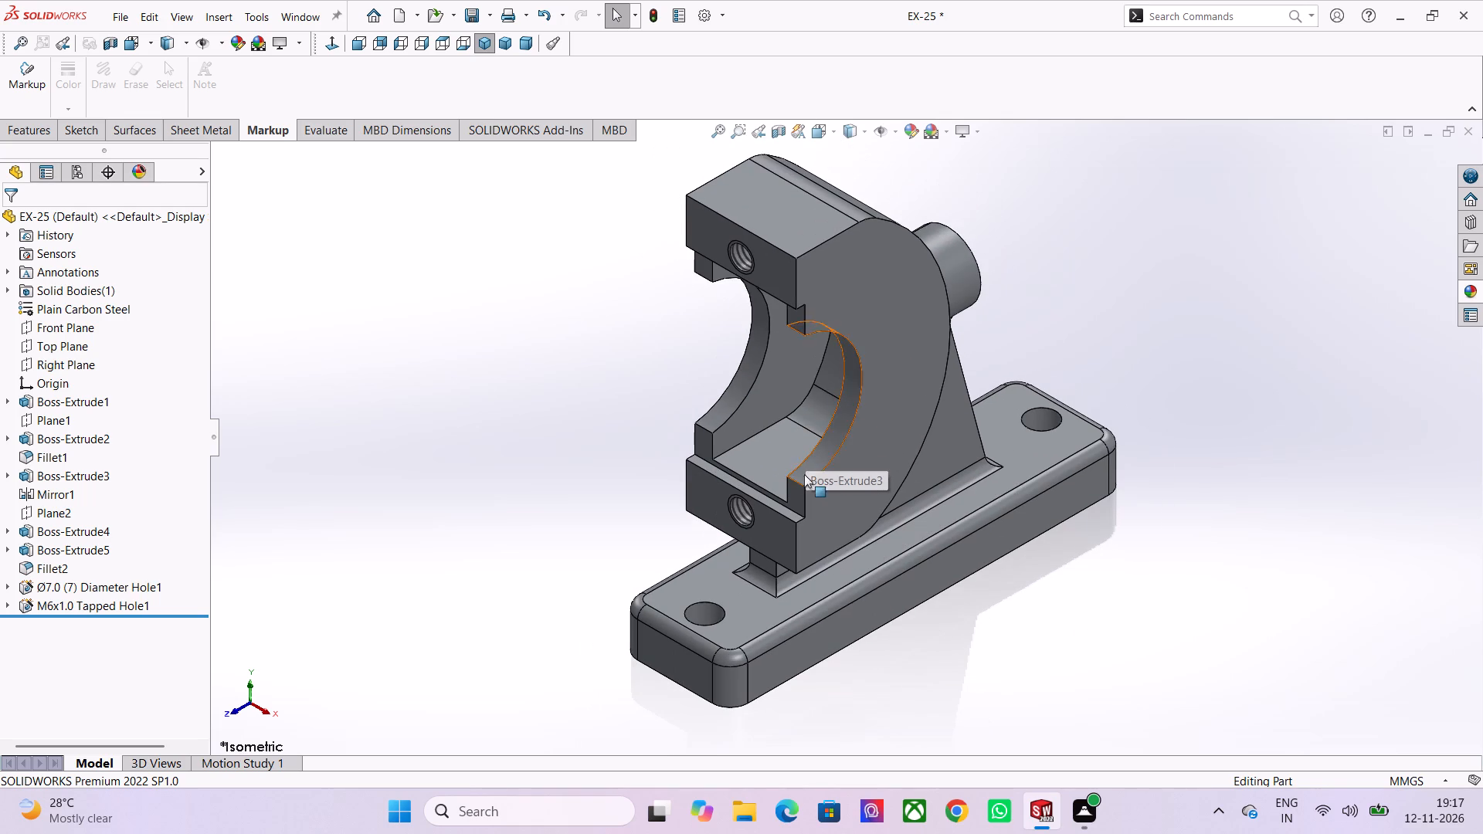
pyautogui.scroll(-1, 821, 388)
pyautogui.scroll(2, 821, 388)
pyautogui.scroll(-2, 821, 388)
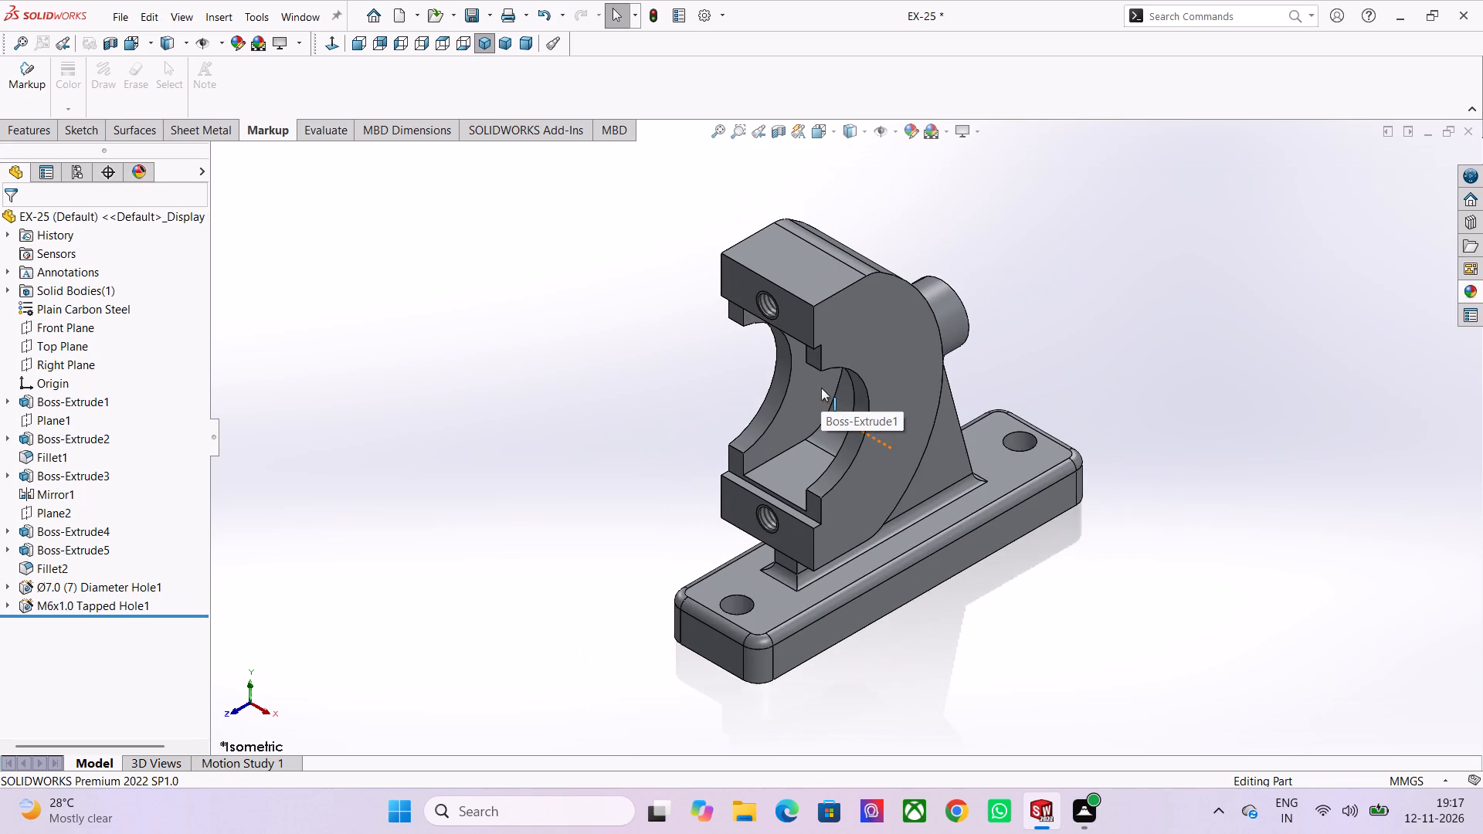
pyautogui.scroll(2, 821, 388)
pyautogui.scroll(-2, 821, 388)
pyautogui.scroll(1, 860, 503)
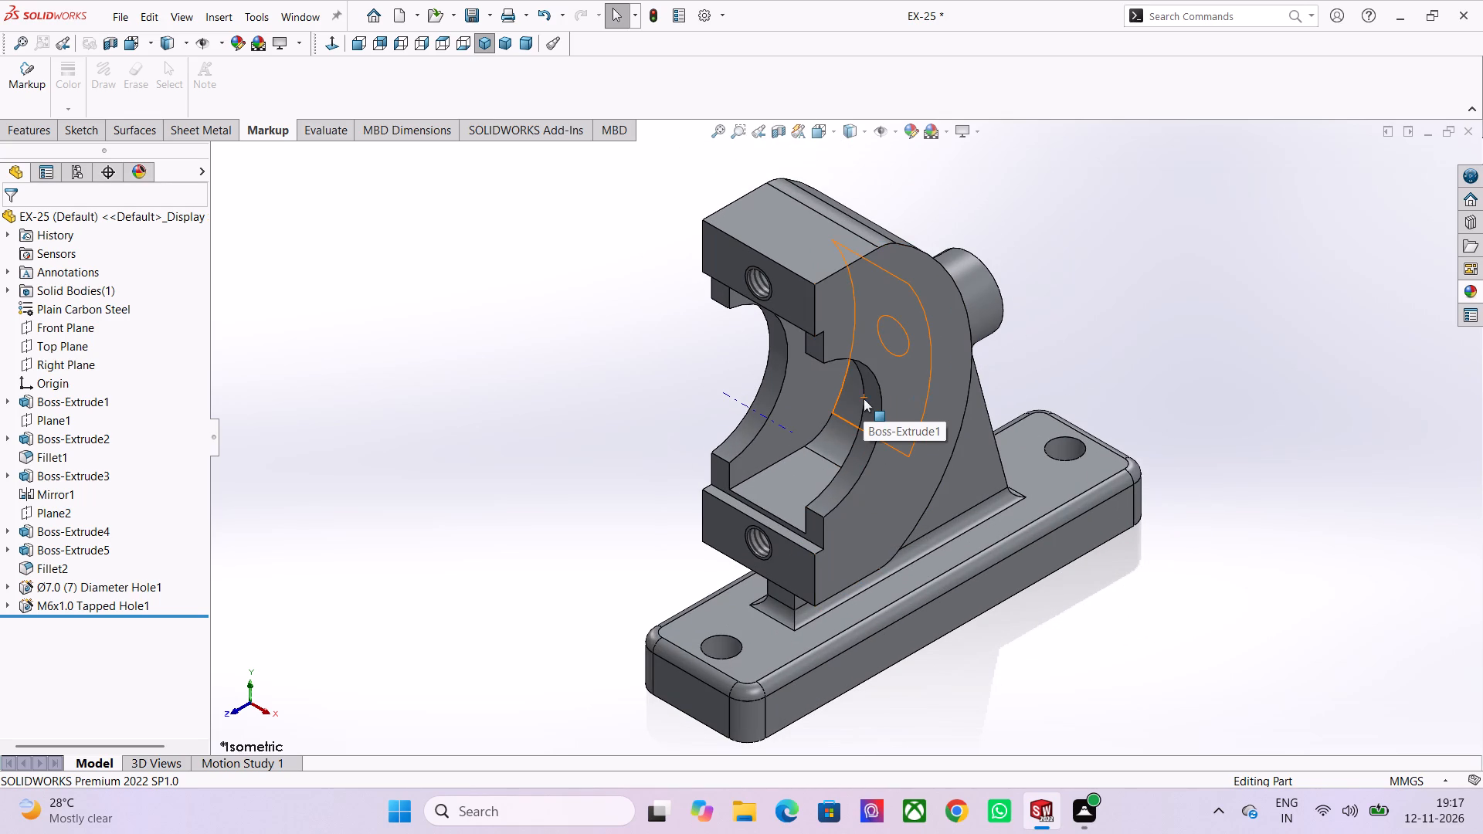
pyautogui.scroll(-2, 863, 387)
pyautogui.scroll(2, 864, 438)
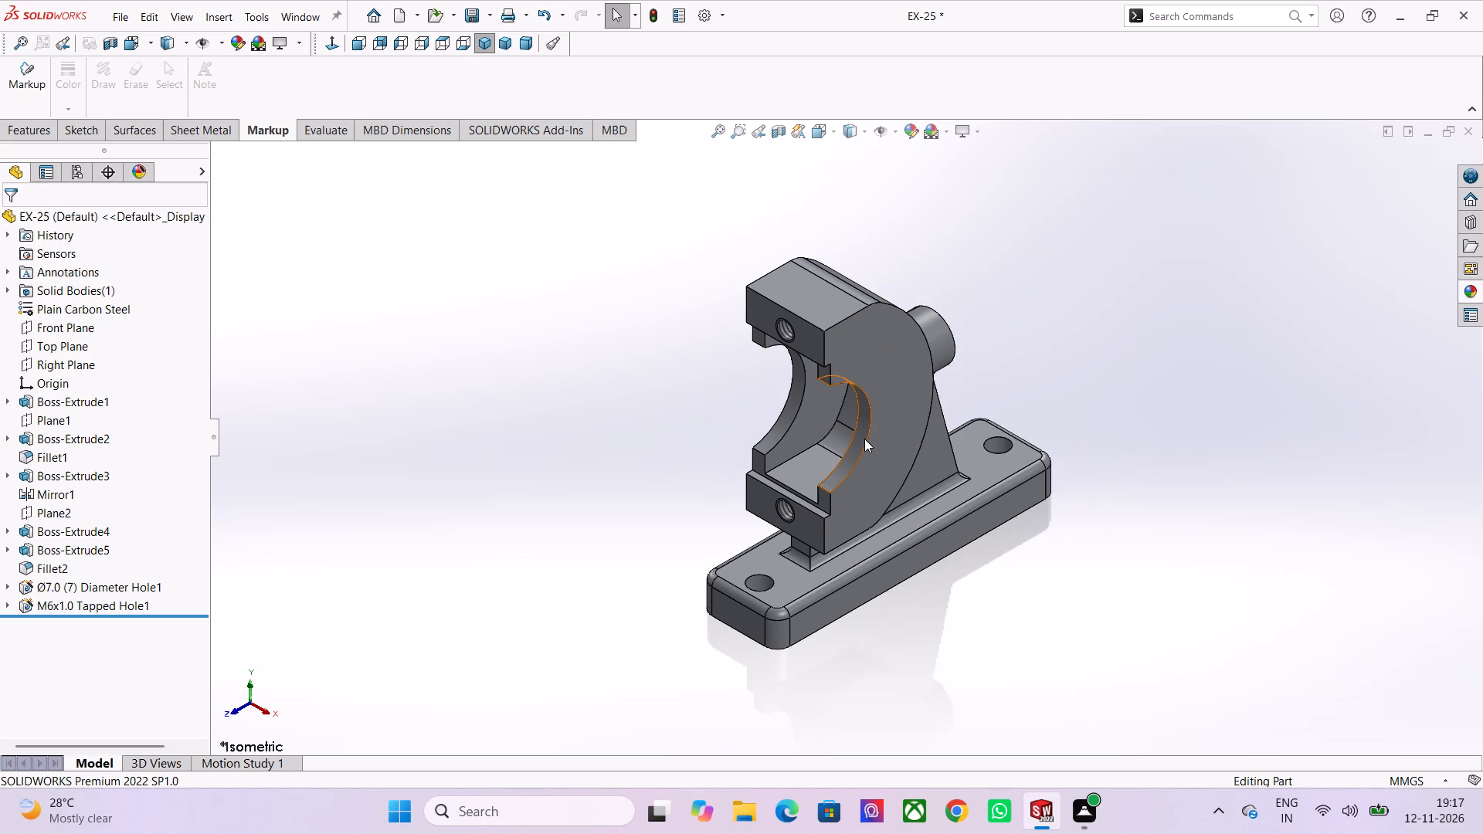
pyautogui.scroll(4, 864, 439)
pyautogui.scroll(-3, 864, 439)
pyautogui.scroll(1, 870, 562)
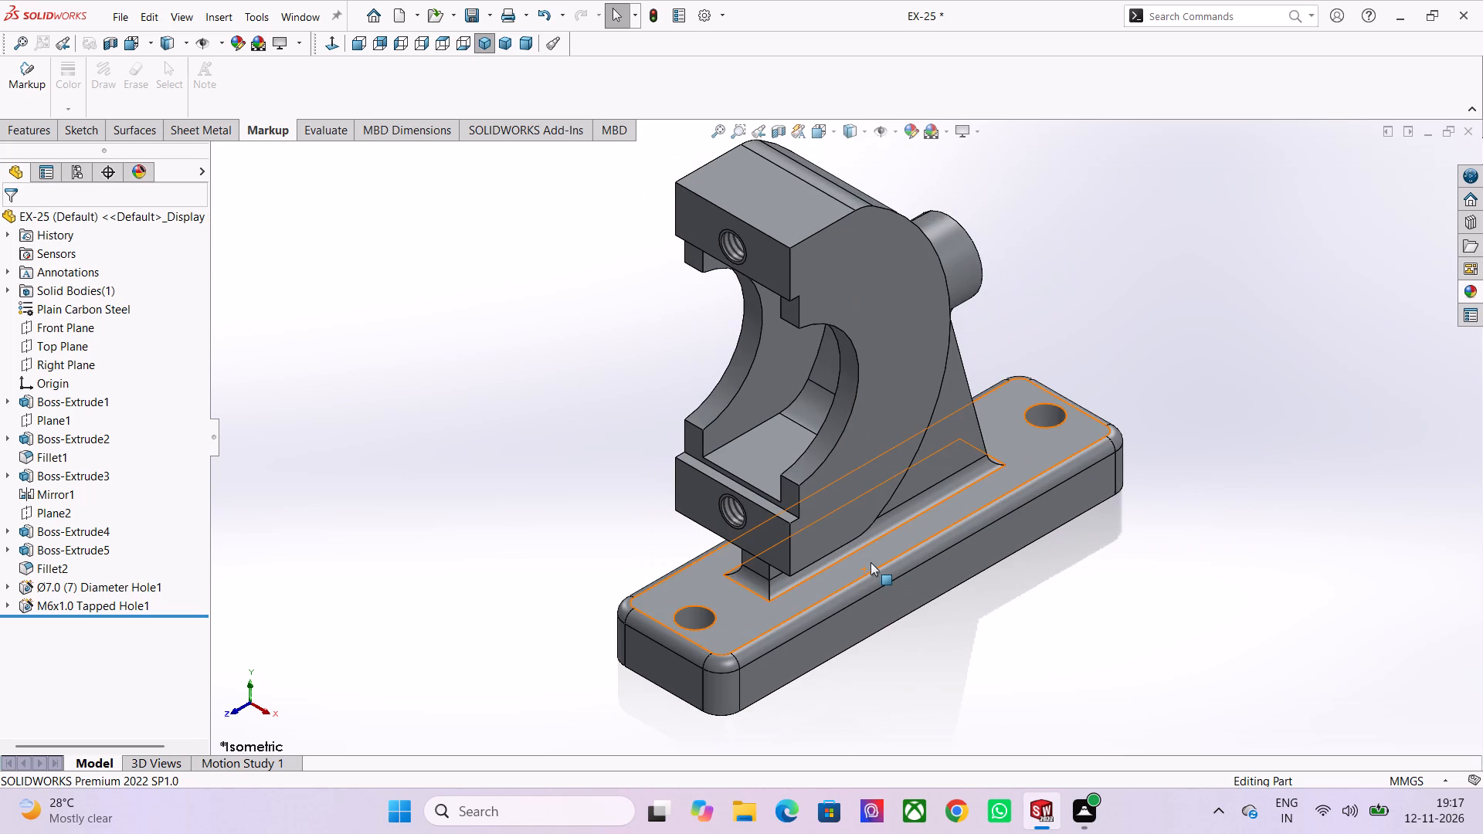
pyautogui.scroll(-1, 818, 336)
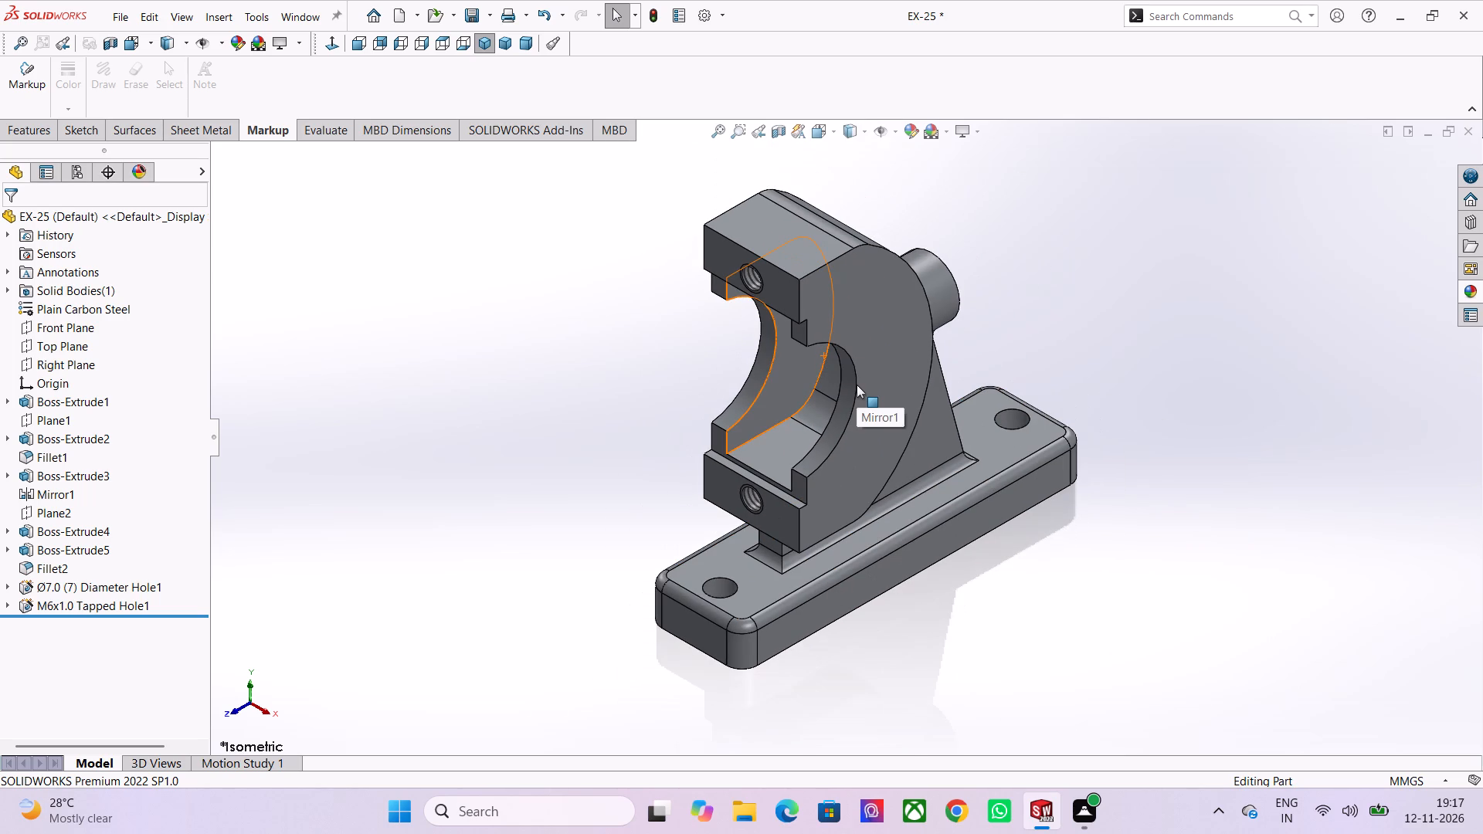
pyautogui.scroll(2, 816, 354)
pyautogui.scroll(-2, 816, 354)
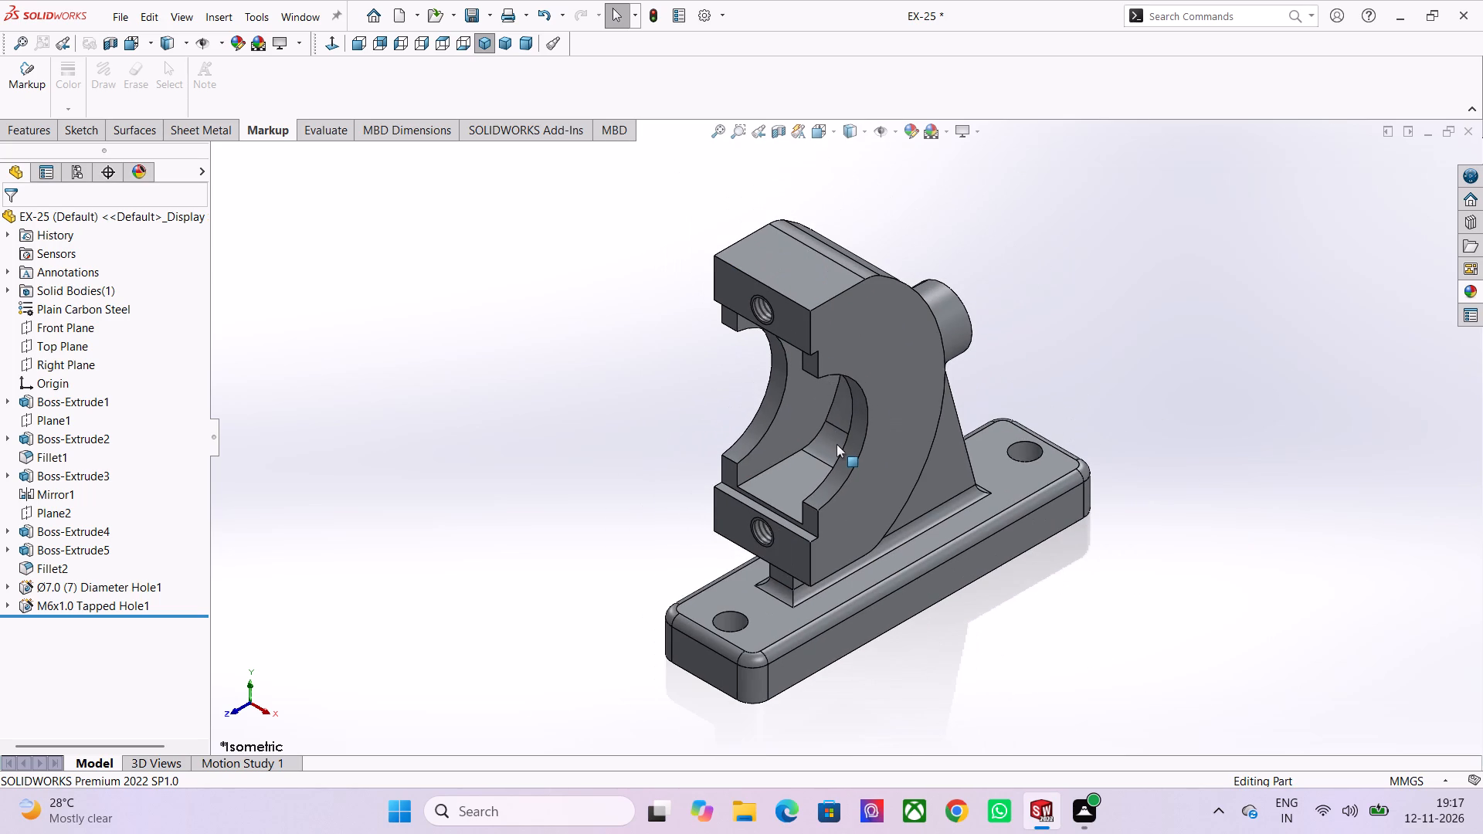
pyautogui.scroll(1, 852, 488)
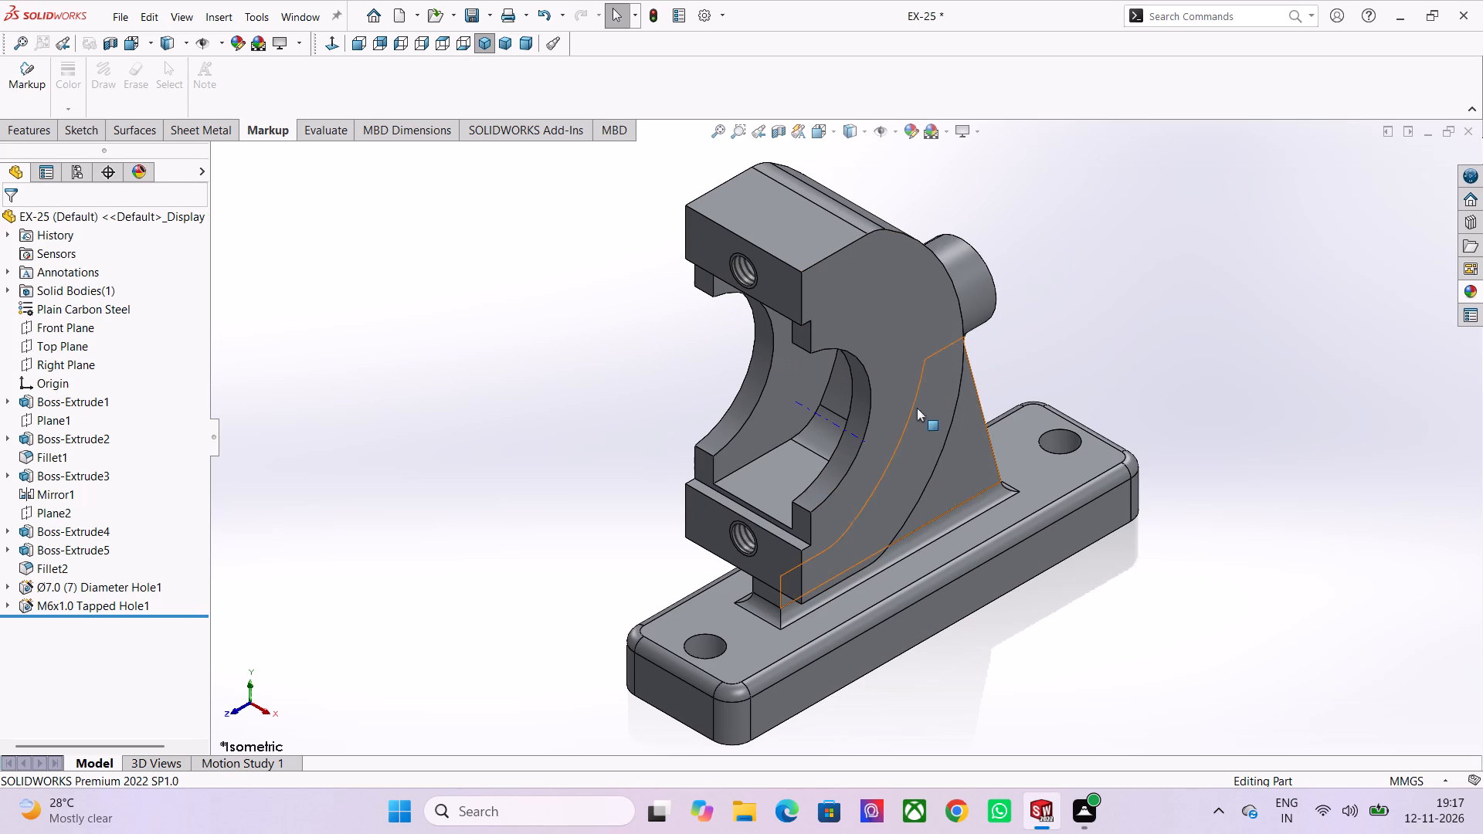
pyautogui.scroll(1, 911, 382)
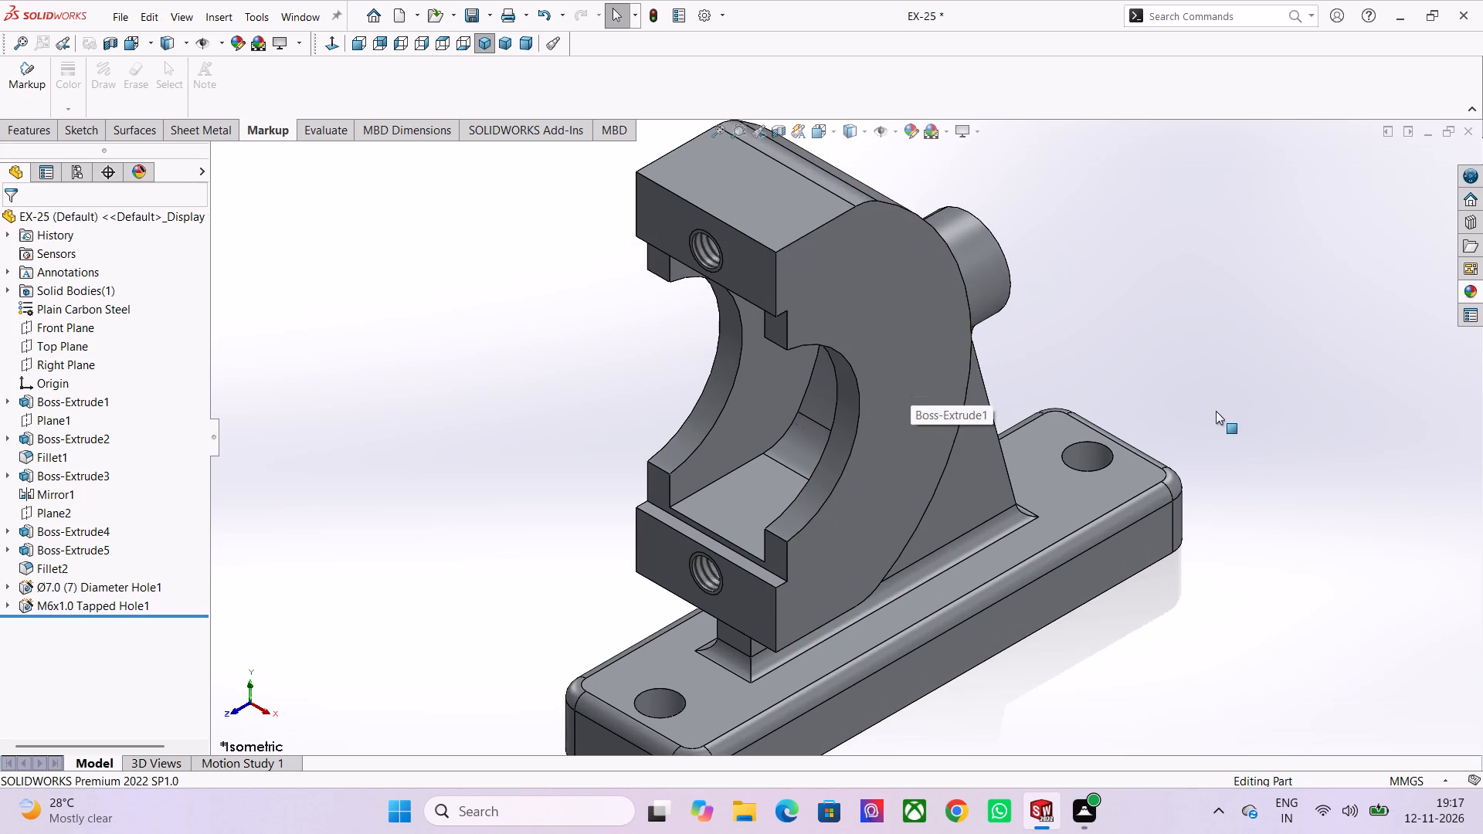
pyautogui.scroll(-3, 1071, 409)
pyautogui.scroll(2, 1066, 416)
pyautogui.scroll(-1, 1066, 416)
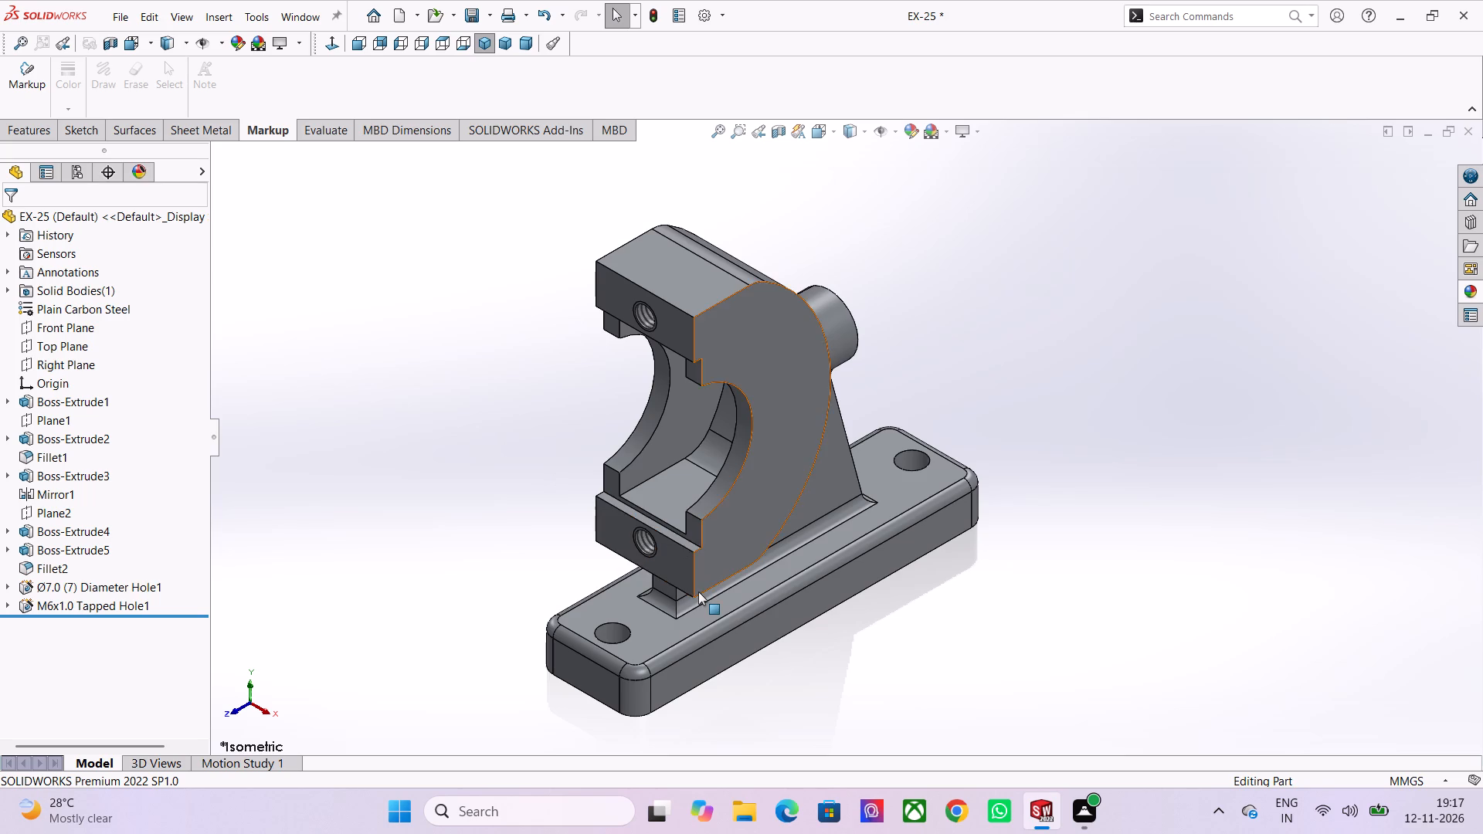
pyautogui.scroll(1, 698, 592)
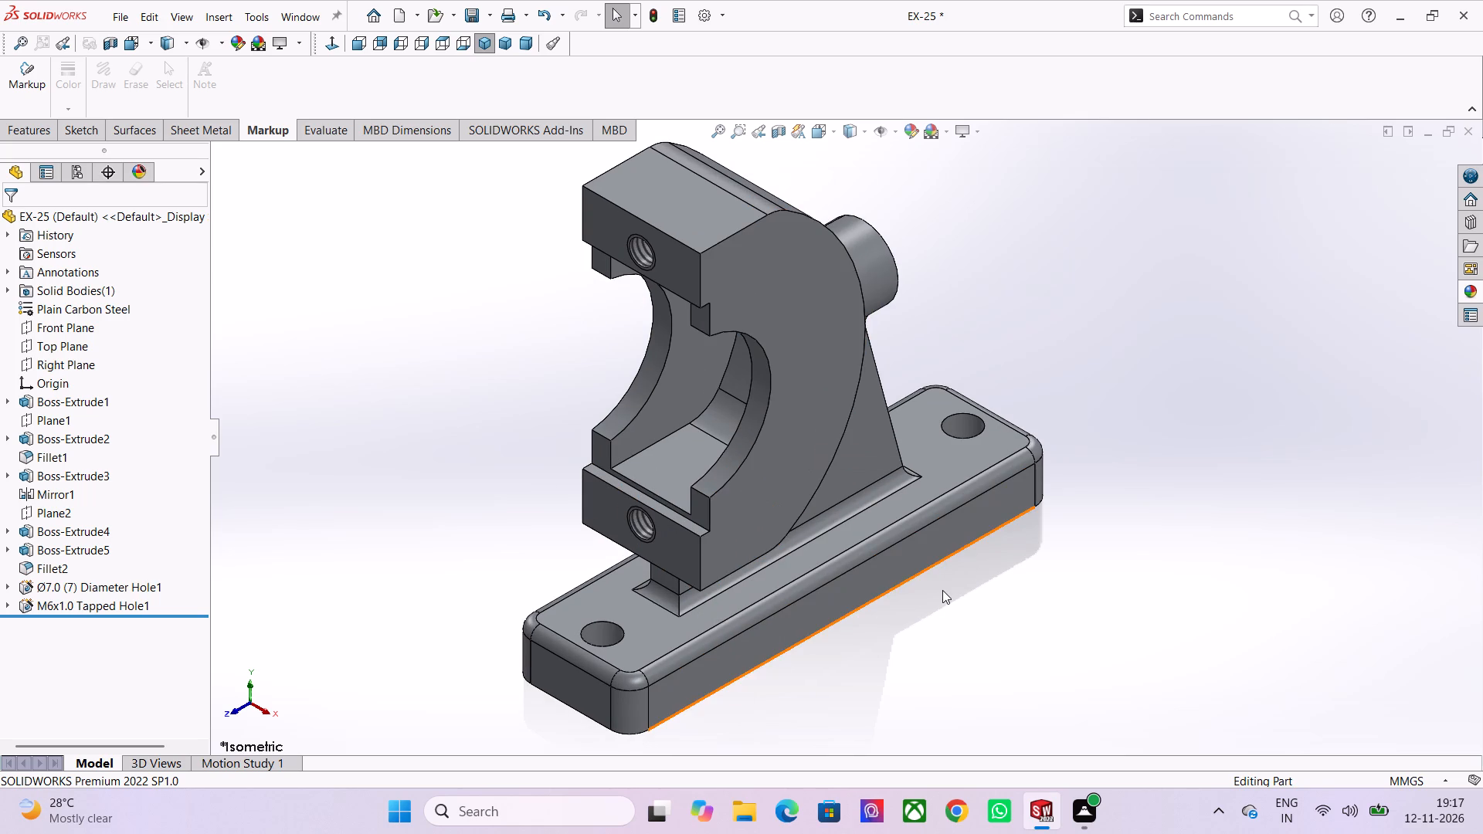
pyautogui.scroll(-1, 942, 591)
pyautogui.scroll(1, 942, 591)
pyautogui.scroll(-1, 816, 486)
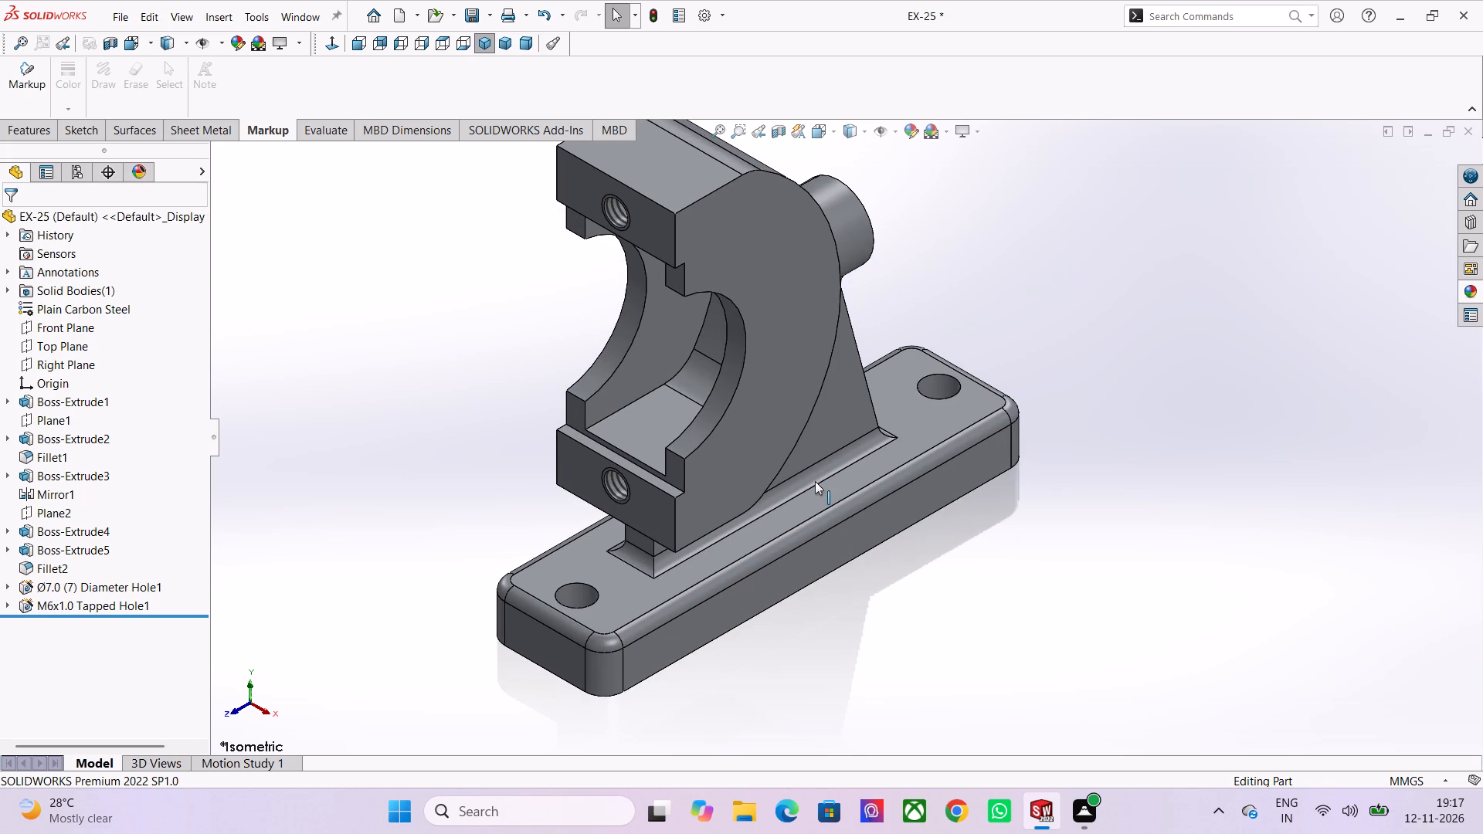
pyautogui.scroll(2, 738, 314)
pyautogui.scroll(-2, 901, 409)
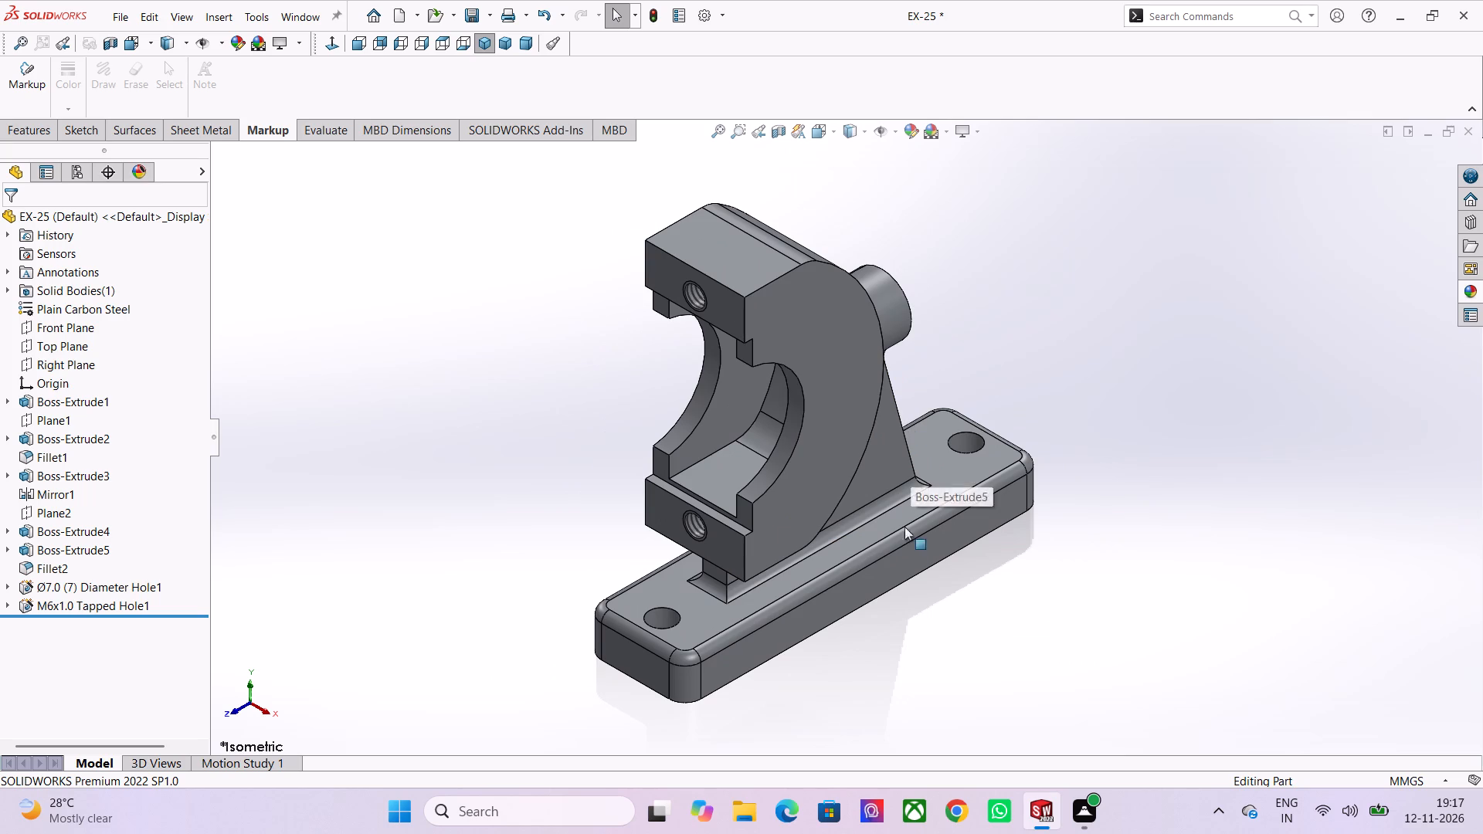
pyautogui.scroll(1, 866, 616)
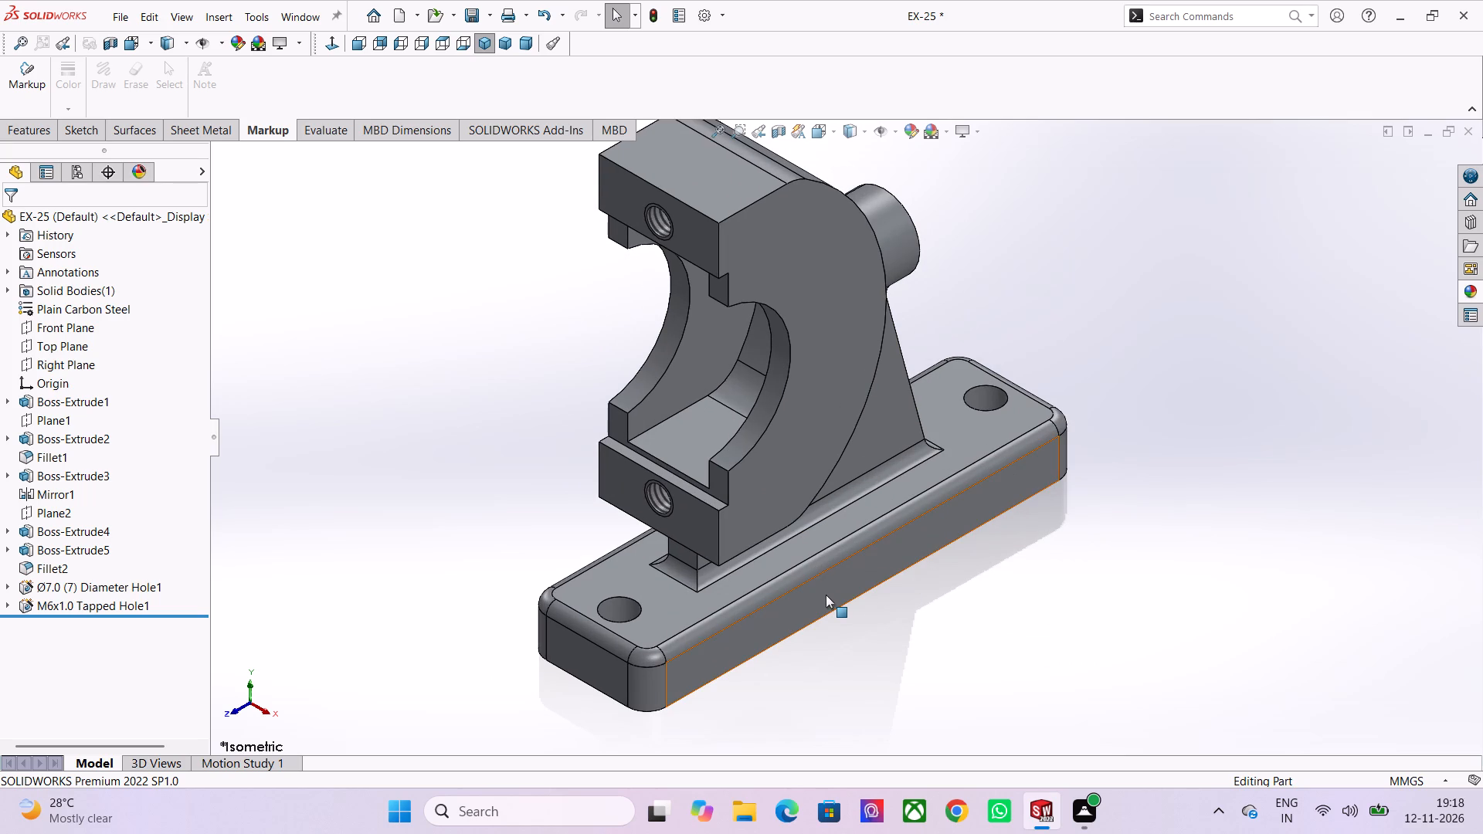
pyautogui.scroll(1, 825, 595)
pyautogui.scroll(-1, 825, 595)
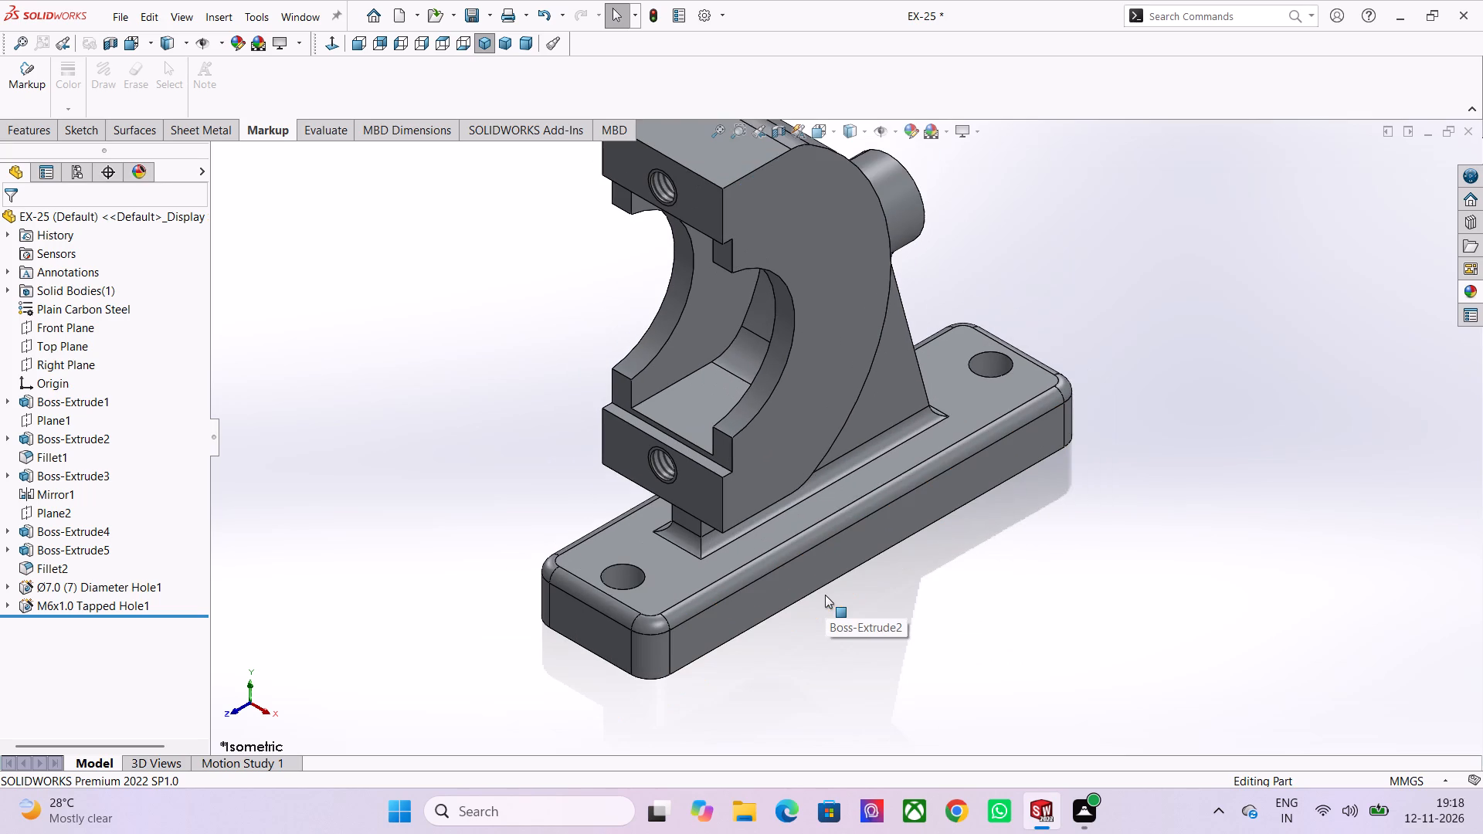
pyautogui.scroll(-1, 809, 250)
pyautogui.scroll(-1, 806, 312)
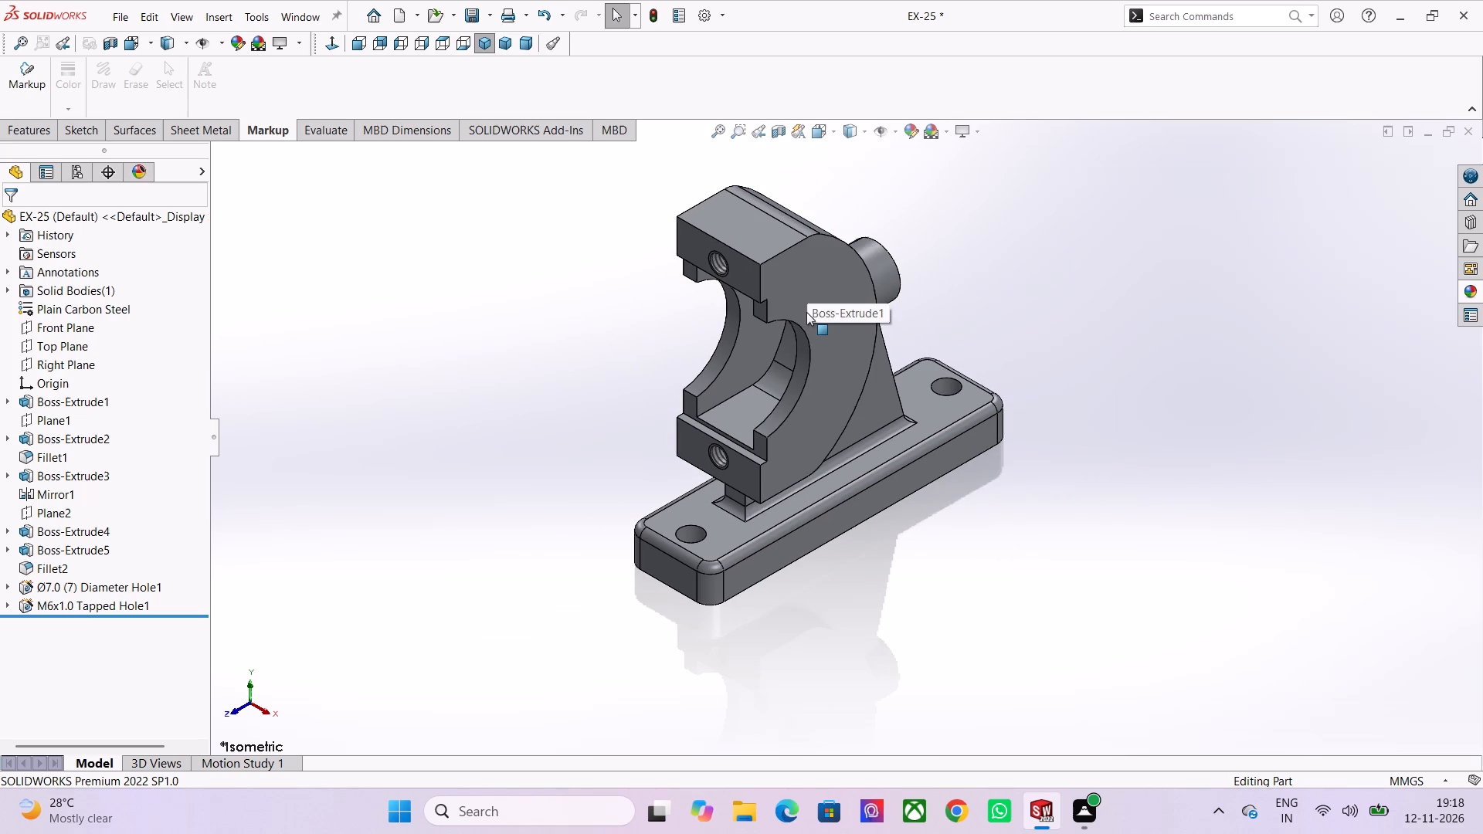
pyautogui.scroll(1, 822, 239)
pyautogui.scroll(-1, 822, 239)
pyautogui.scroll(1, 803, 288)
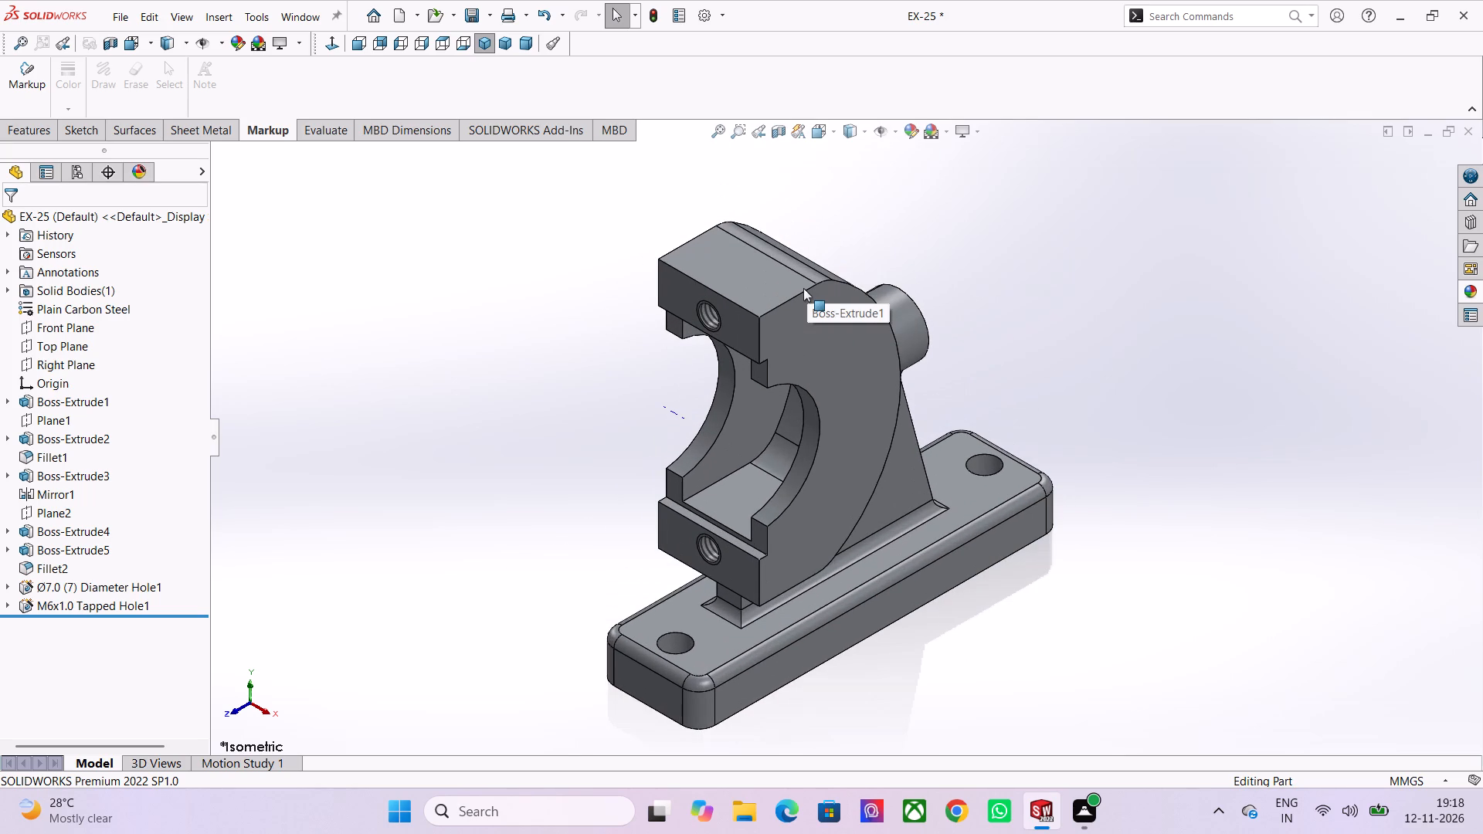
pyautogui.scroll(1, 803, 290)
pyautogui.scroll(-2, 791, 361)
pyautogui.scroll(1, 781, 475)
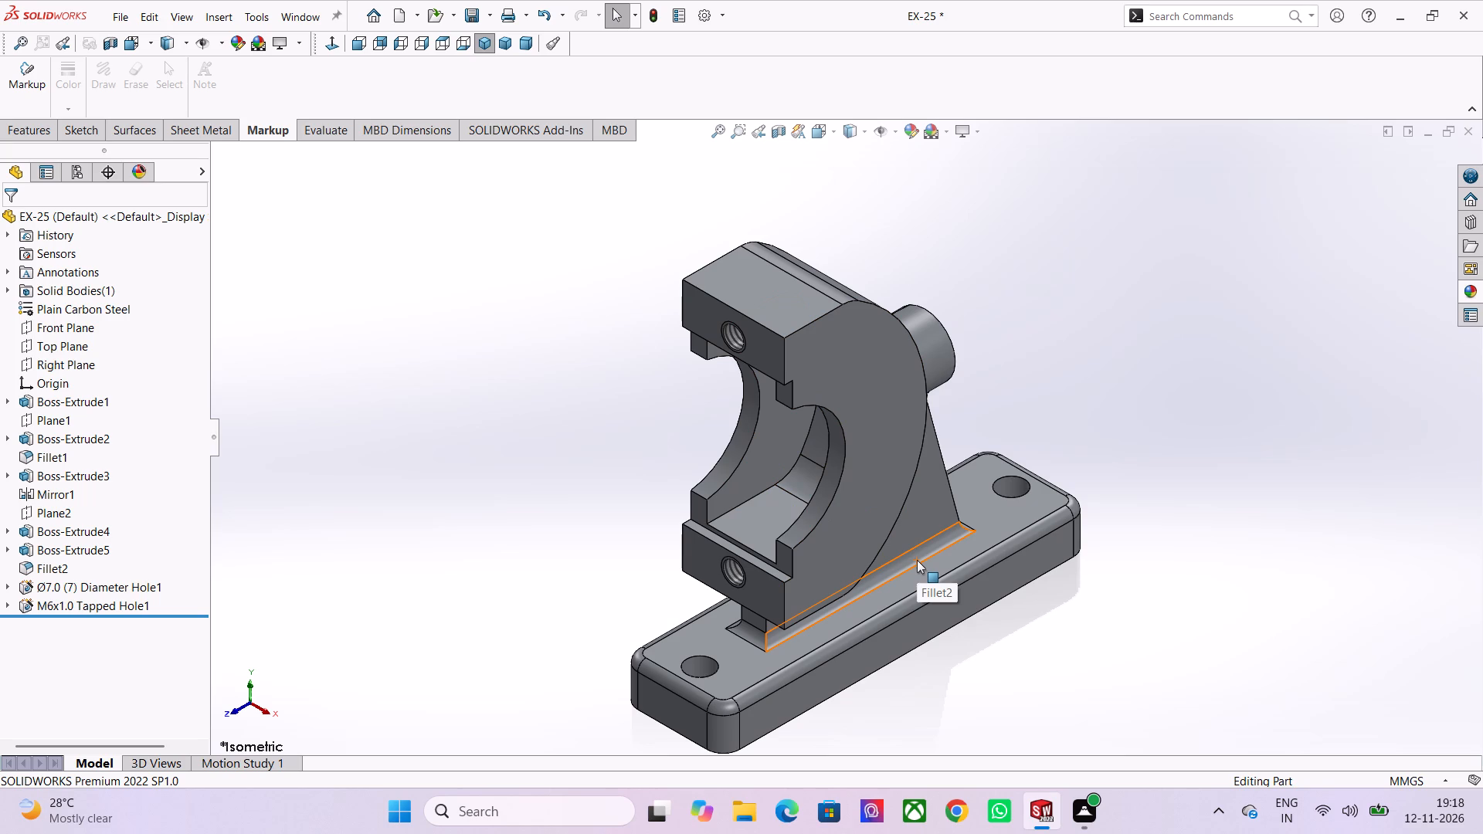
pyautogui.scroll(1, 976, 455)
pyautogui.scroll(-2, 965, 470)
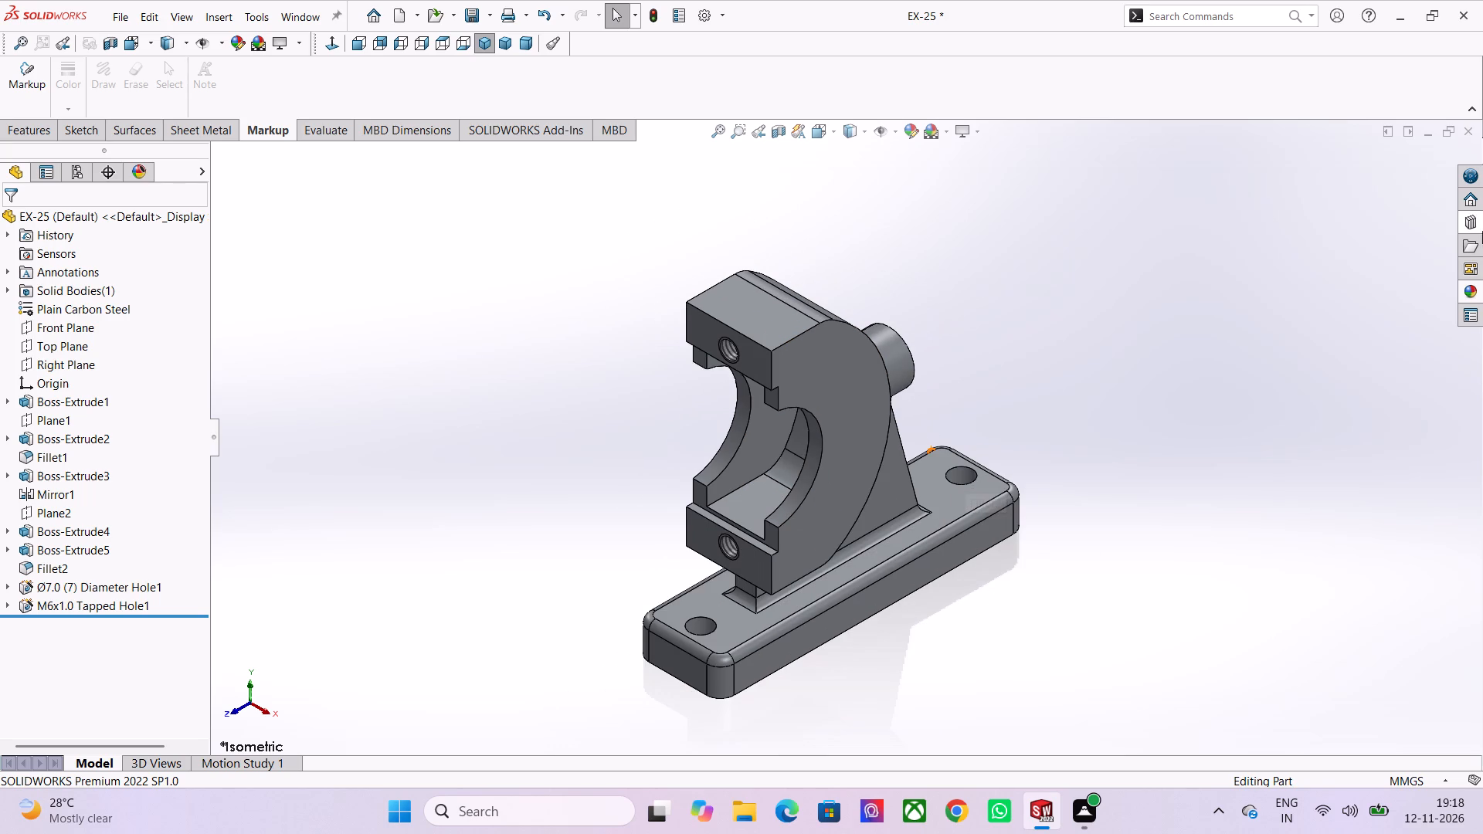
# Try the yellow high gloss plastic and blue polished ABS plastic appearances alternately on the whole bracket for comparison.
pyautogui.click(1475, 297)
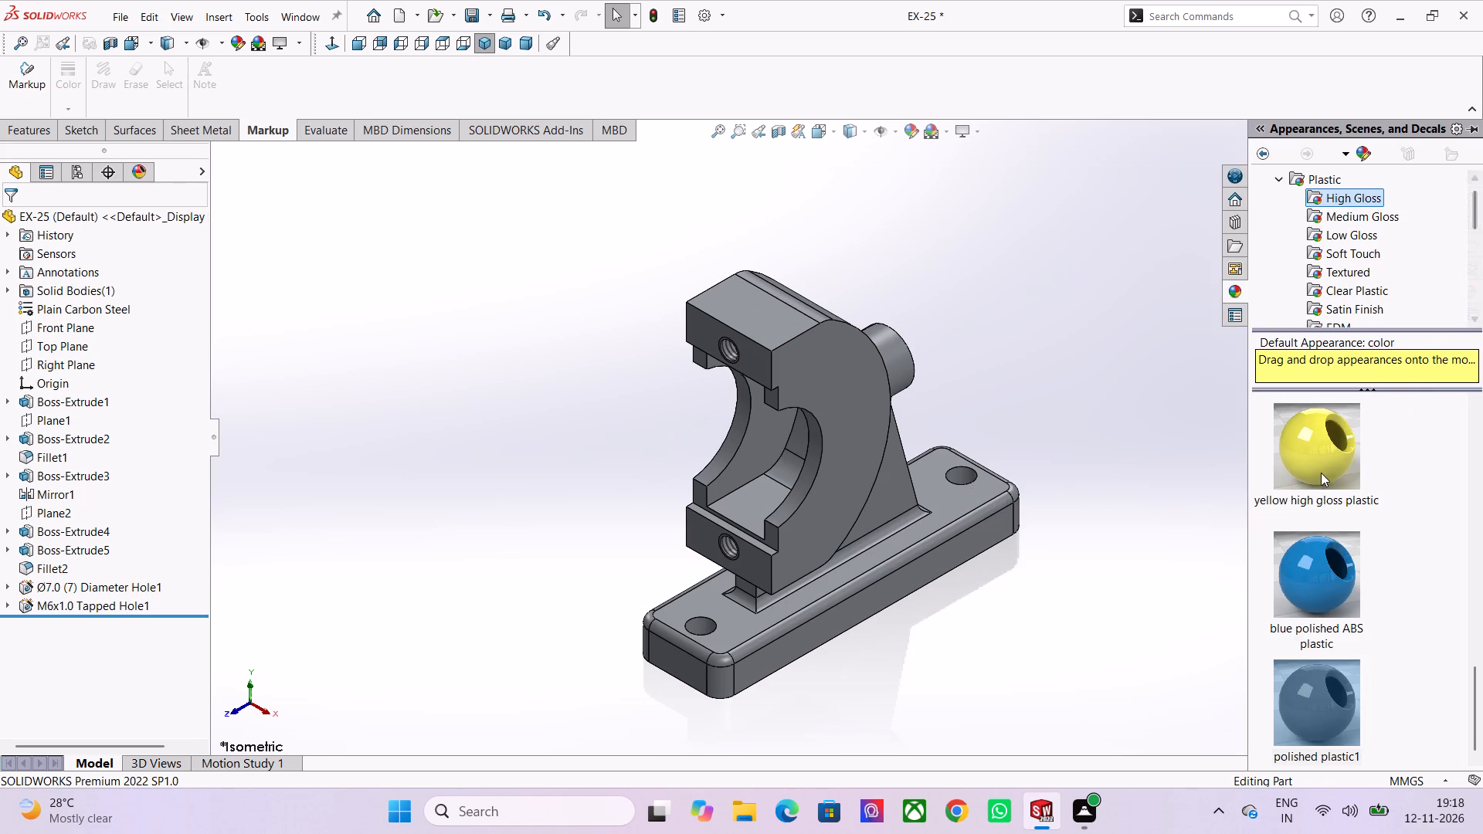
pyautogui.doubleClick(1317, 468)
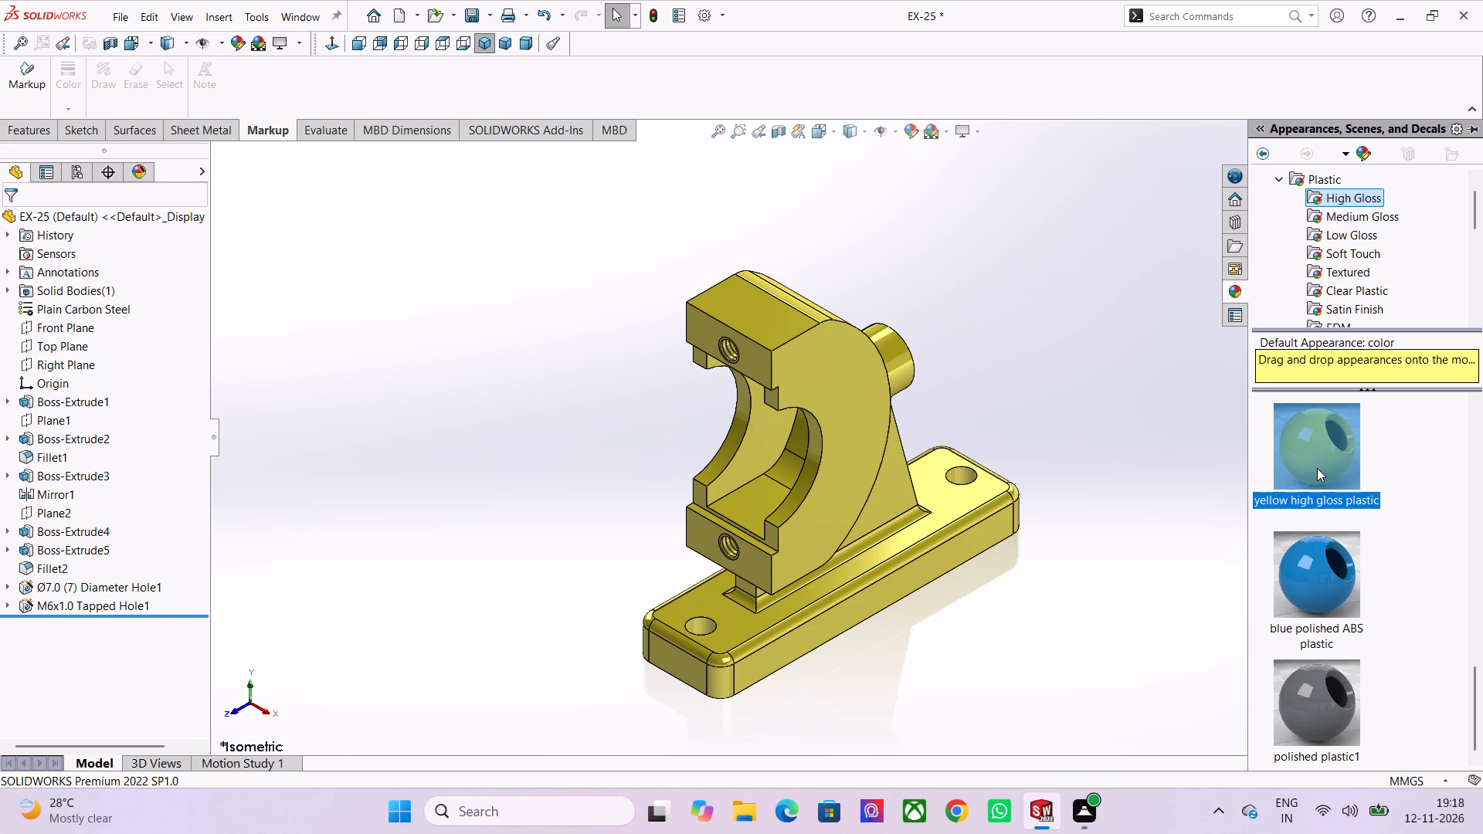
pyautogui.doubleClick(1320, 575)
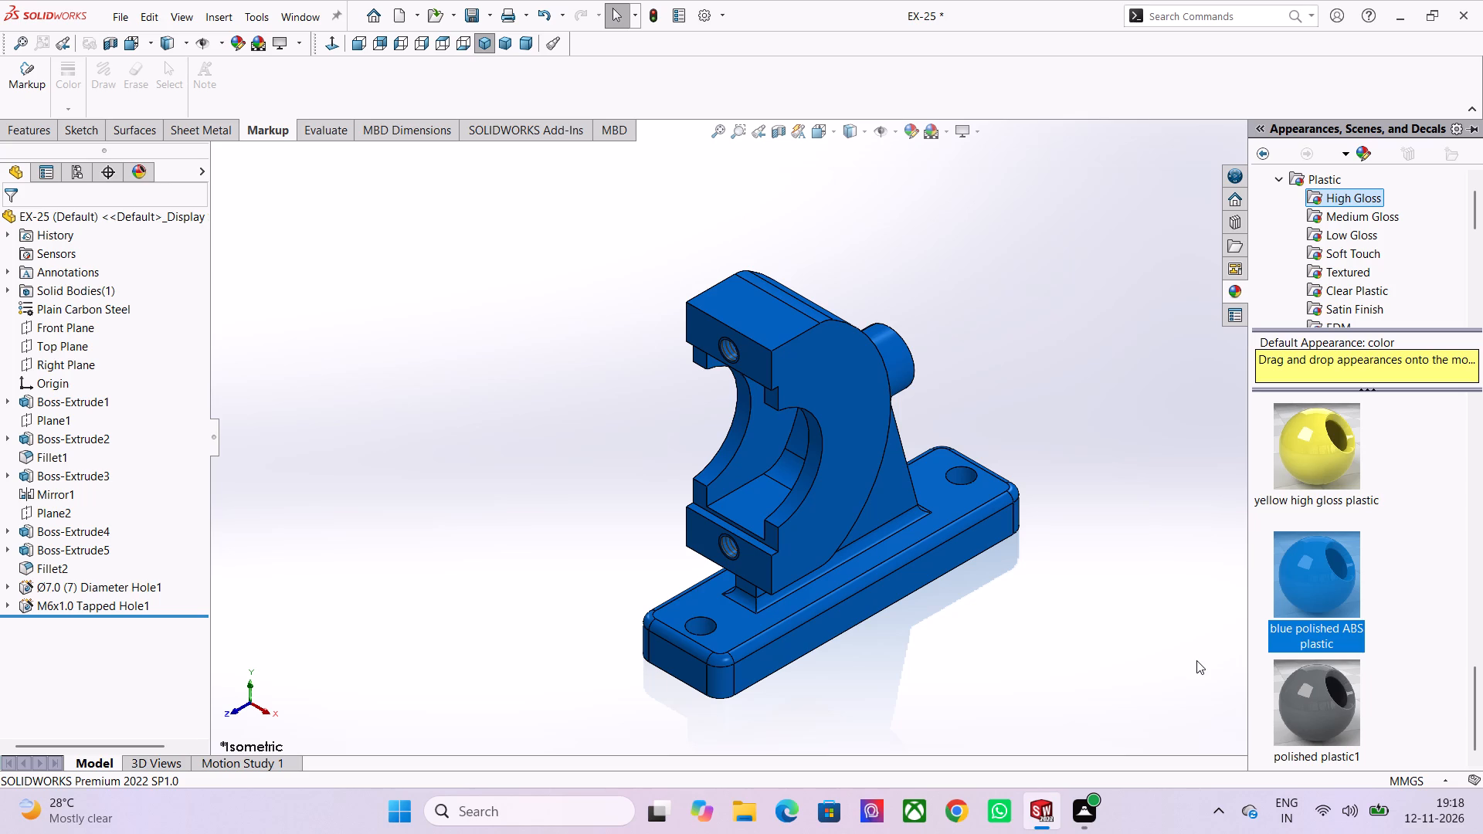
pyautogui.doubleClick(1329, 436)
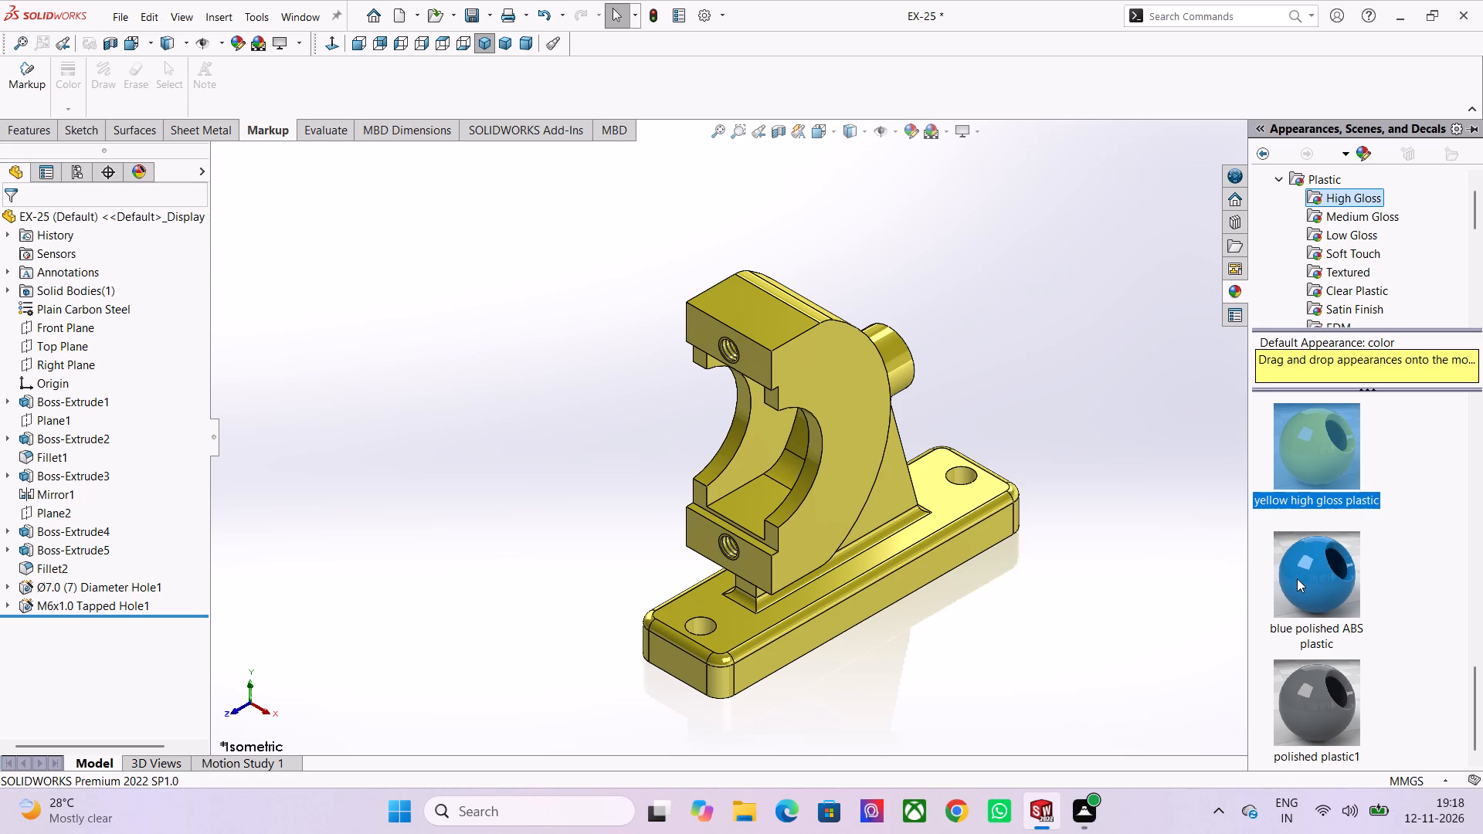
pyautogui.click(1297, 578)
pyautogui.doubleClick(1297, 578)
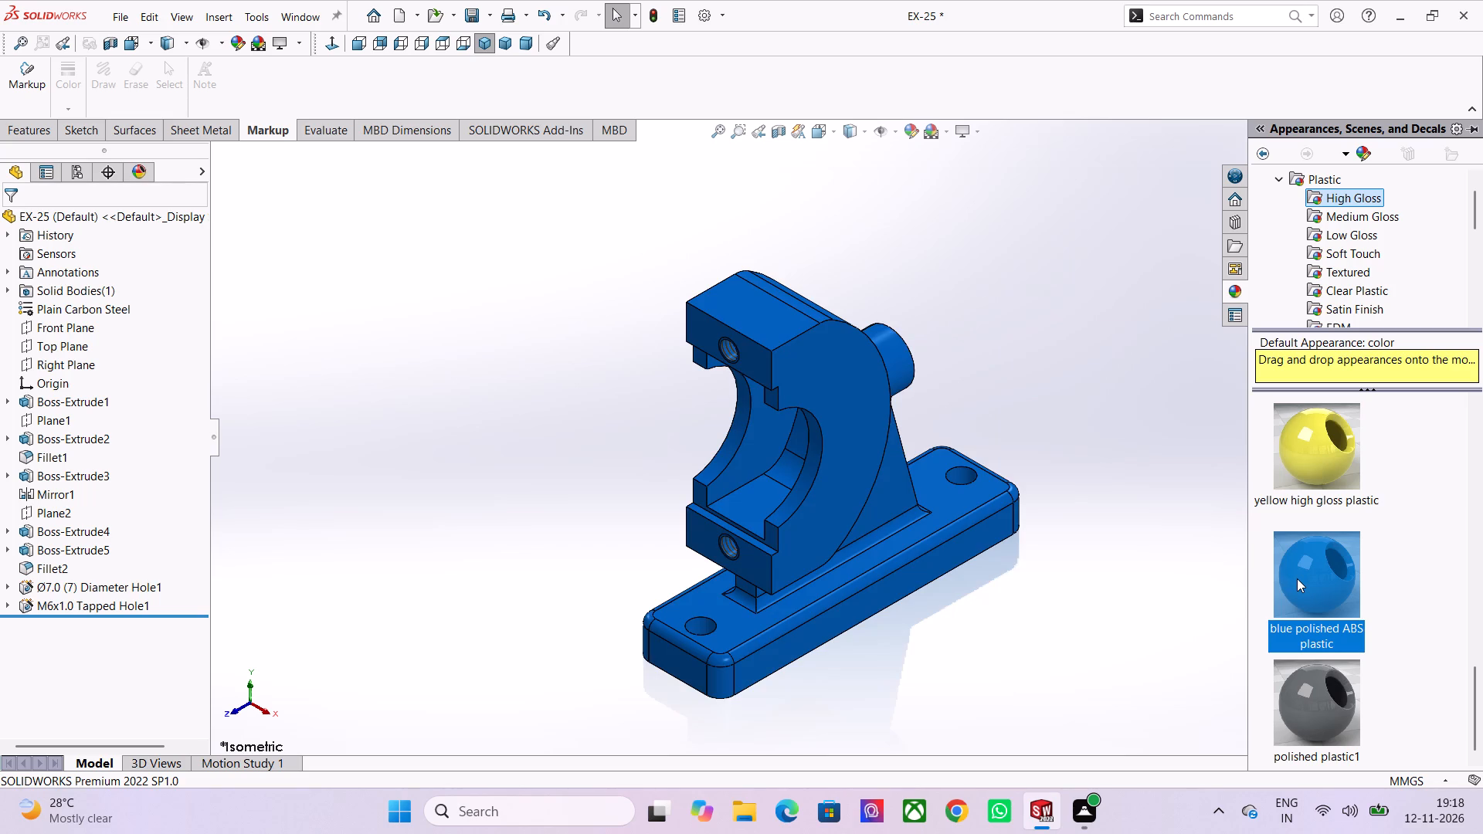
# Apply the polished plastic1 high gloss appearance to the whole bracket.
pyautogui.doubleClick(1312, 693)
pyautogui.scroll(-2, 1312, 693)
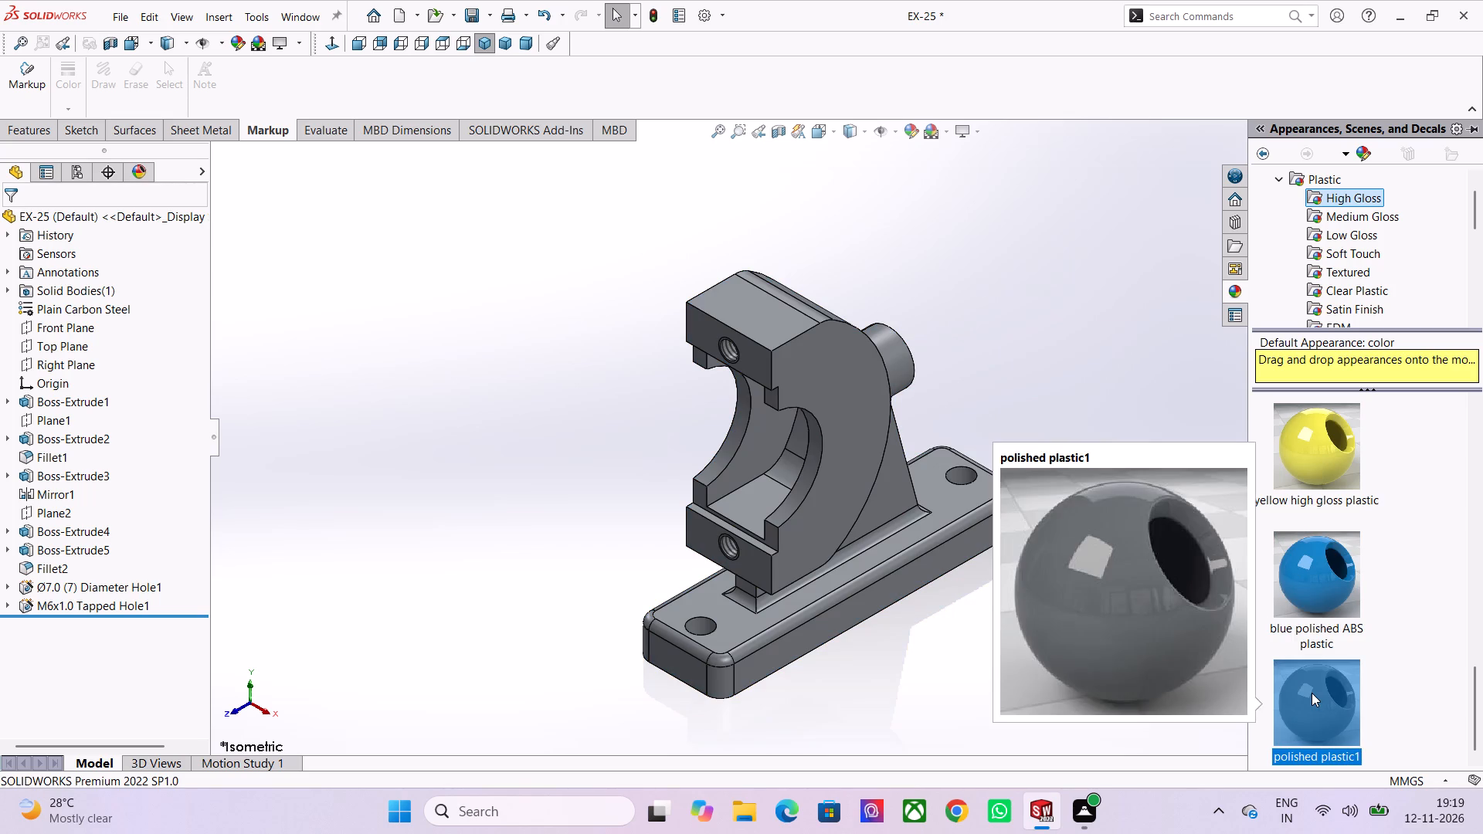
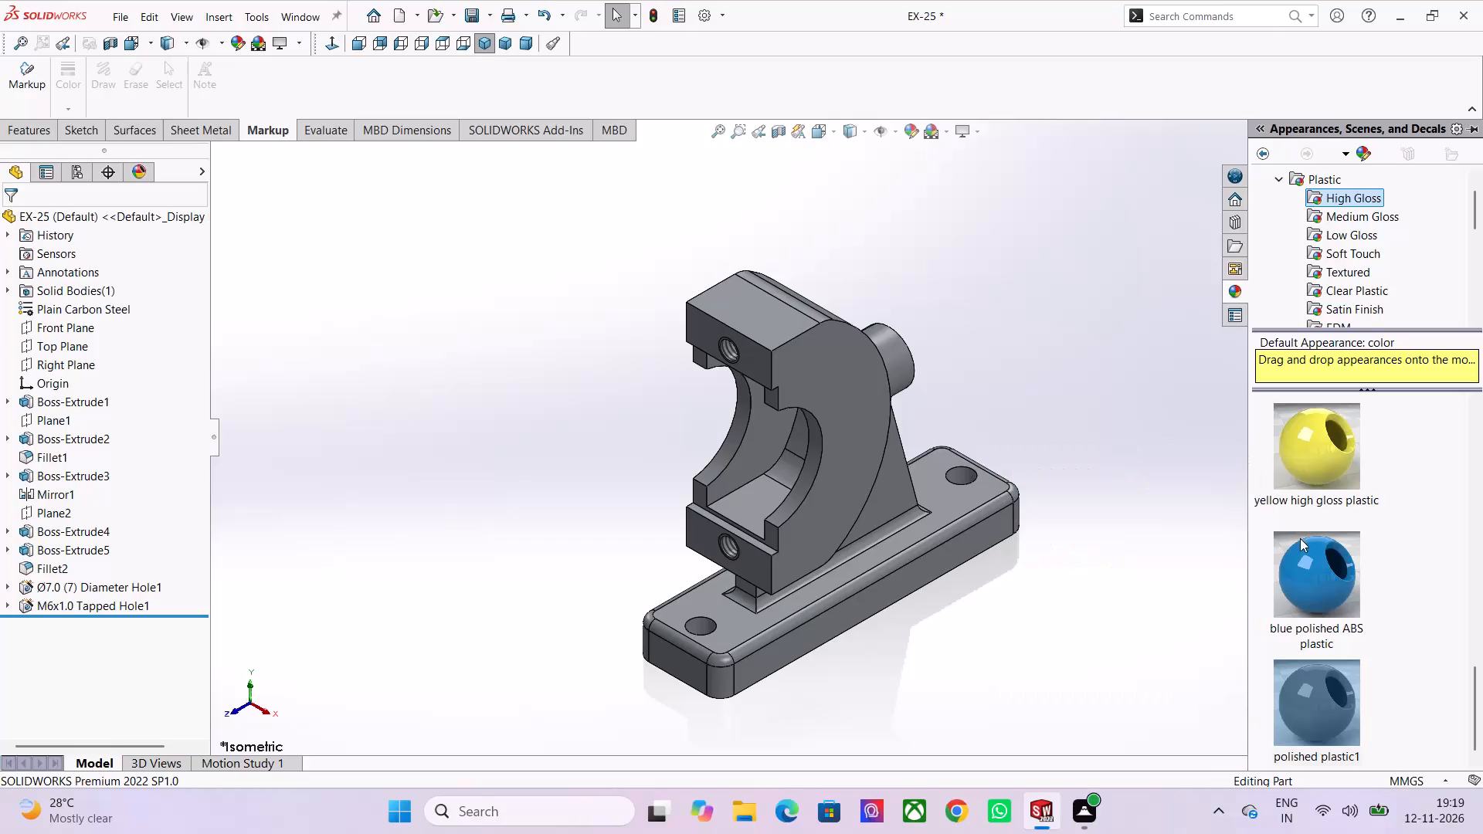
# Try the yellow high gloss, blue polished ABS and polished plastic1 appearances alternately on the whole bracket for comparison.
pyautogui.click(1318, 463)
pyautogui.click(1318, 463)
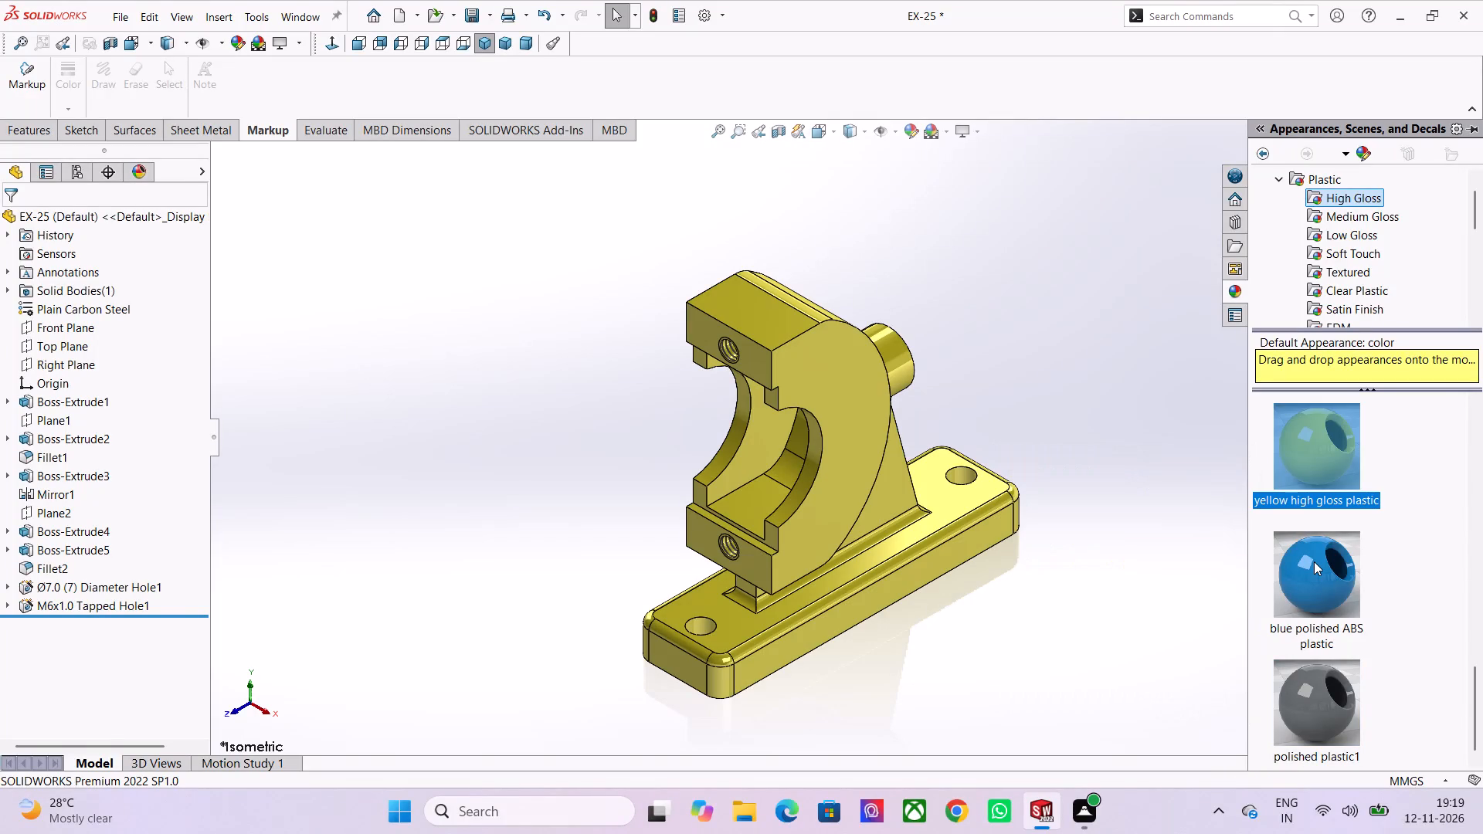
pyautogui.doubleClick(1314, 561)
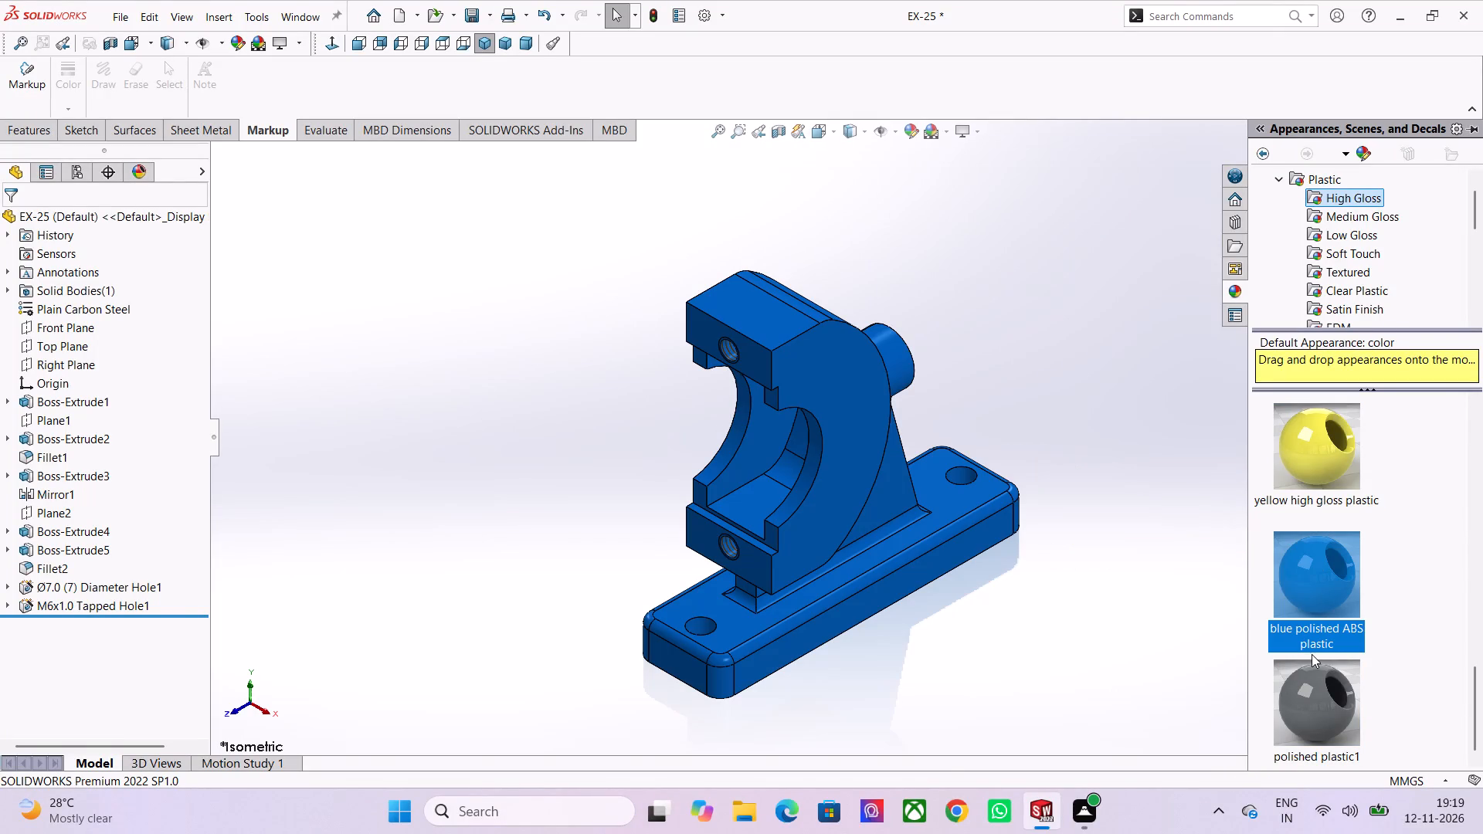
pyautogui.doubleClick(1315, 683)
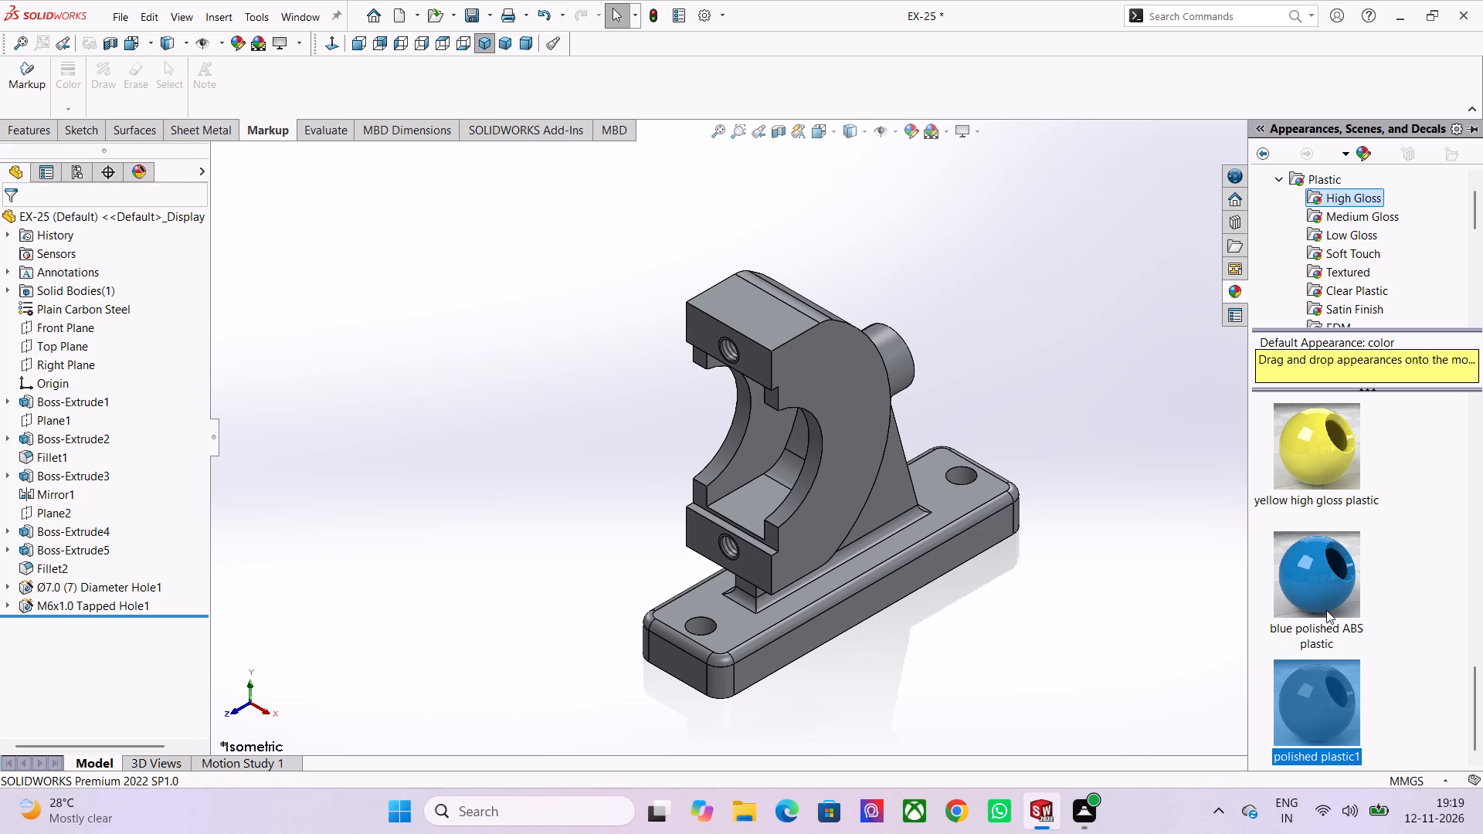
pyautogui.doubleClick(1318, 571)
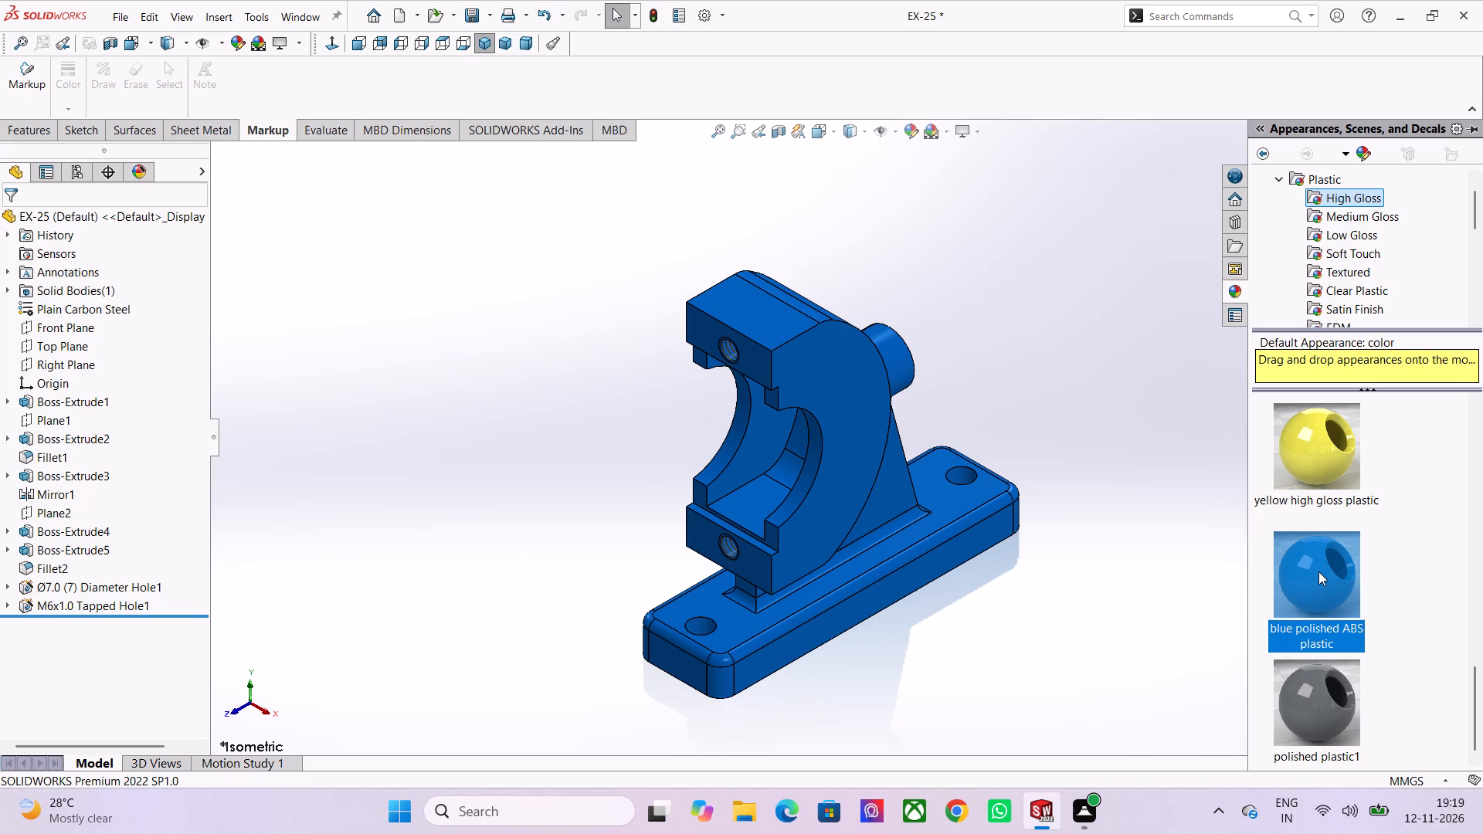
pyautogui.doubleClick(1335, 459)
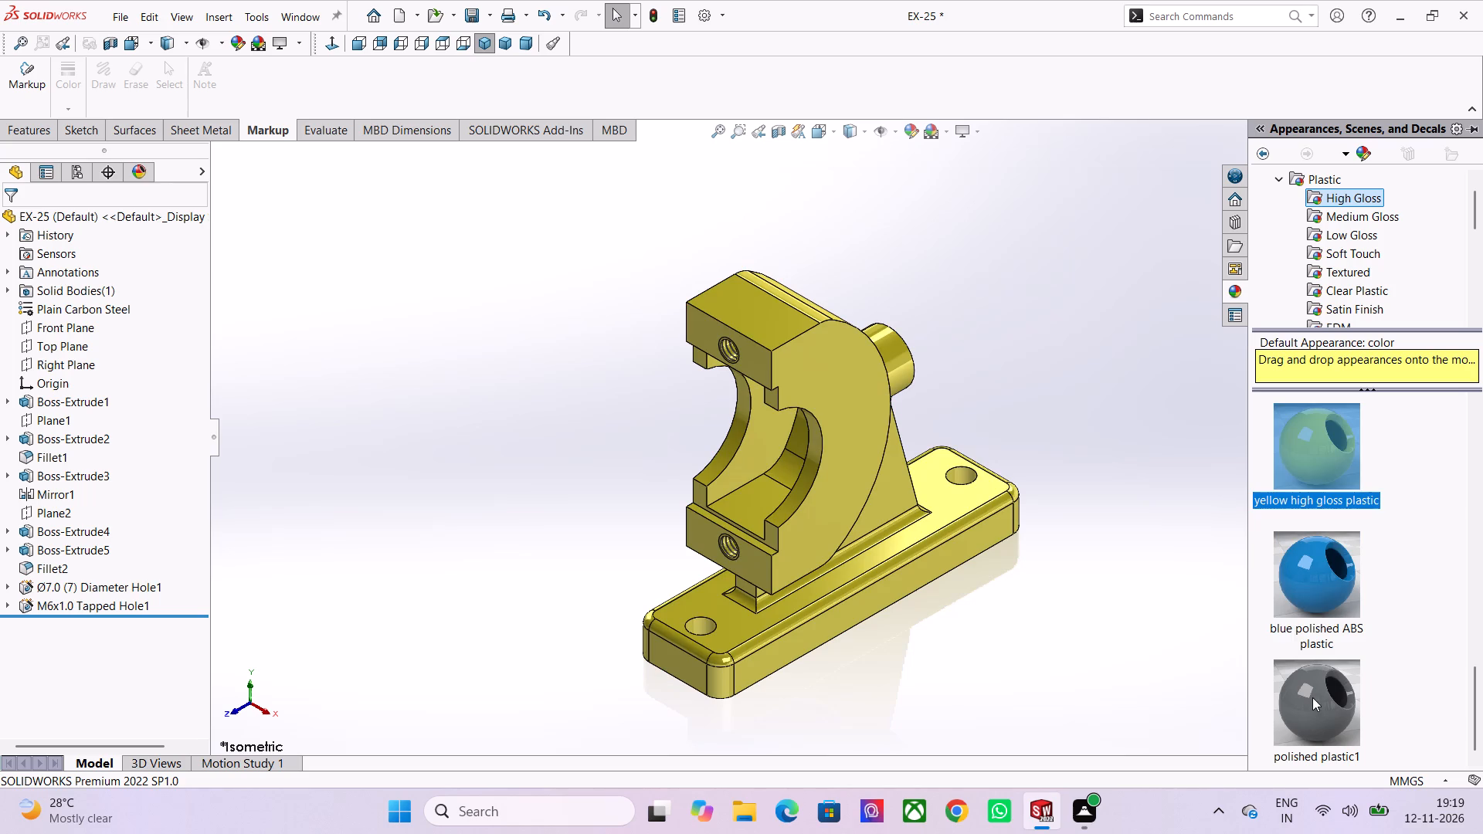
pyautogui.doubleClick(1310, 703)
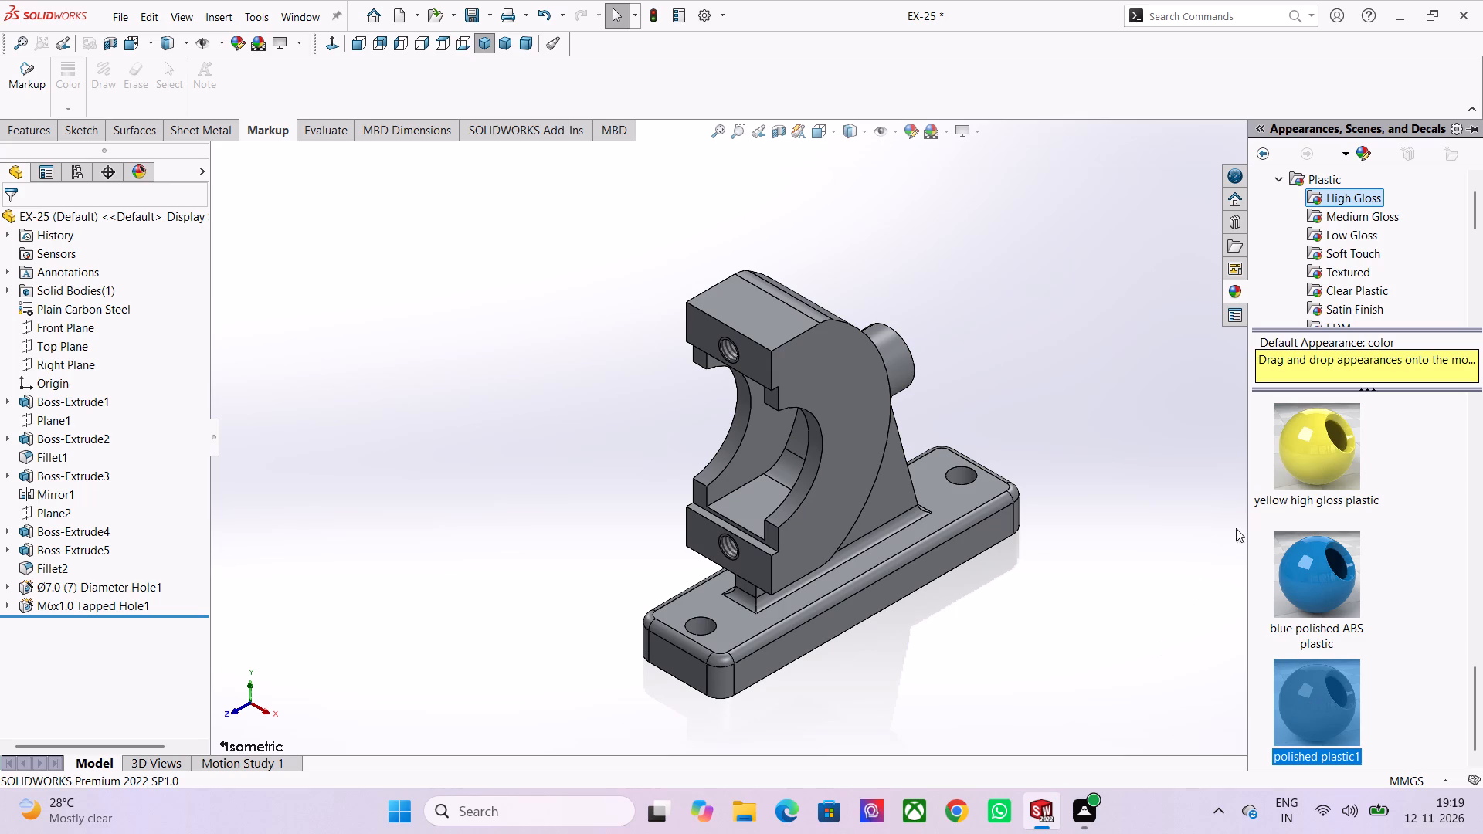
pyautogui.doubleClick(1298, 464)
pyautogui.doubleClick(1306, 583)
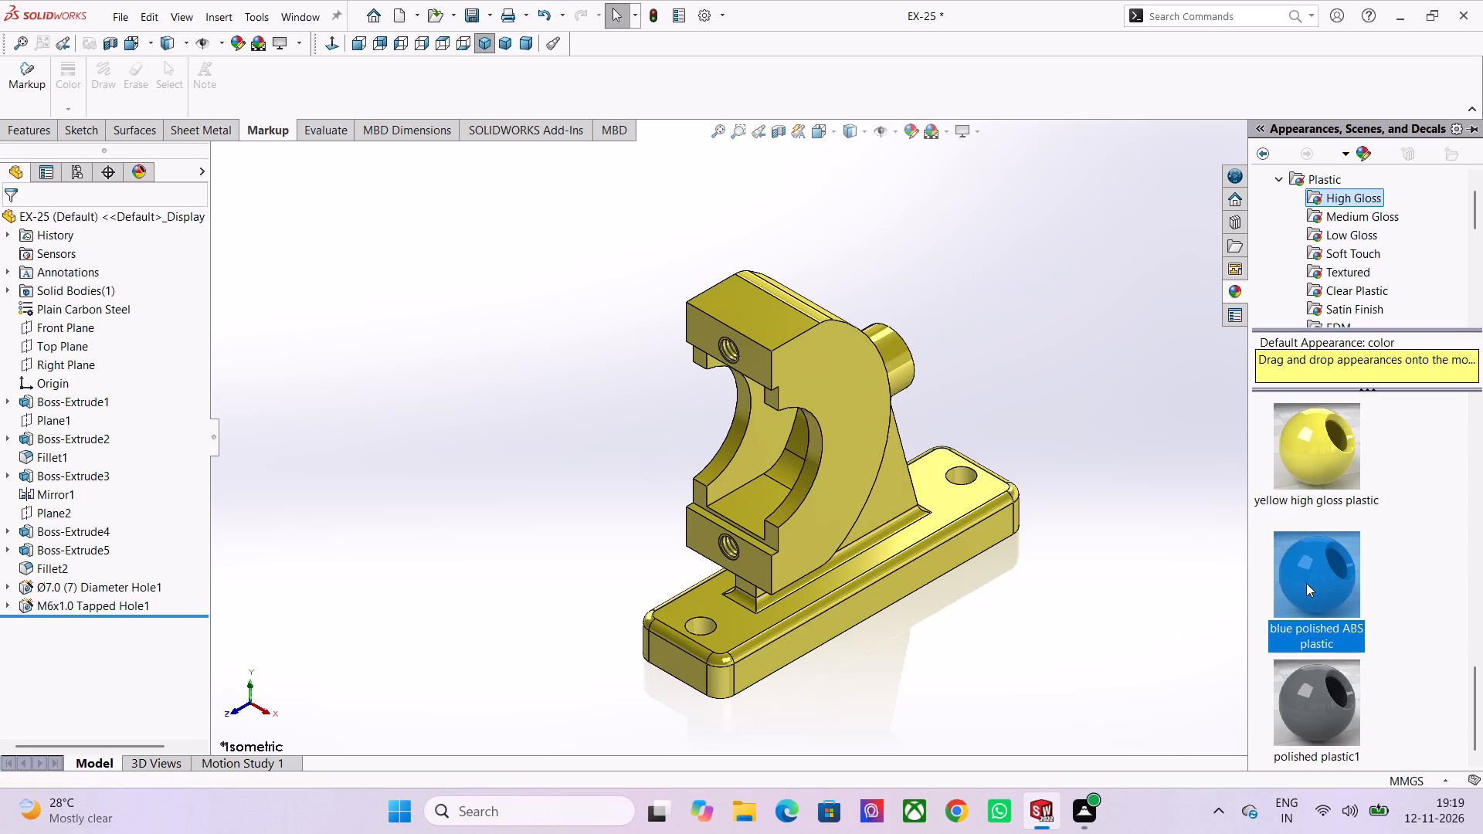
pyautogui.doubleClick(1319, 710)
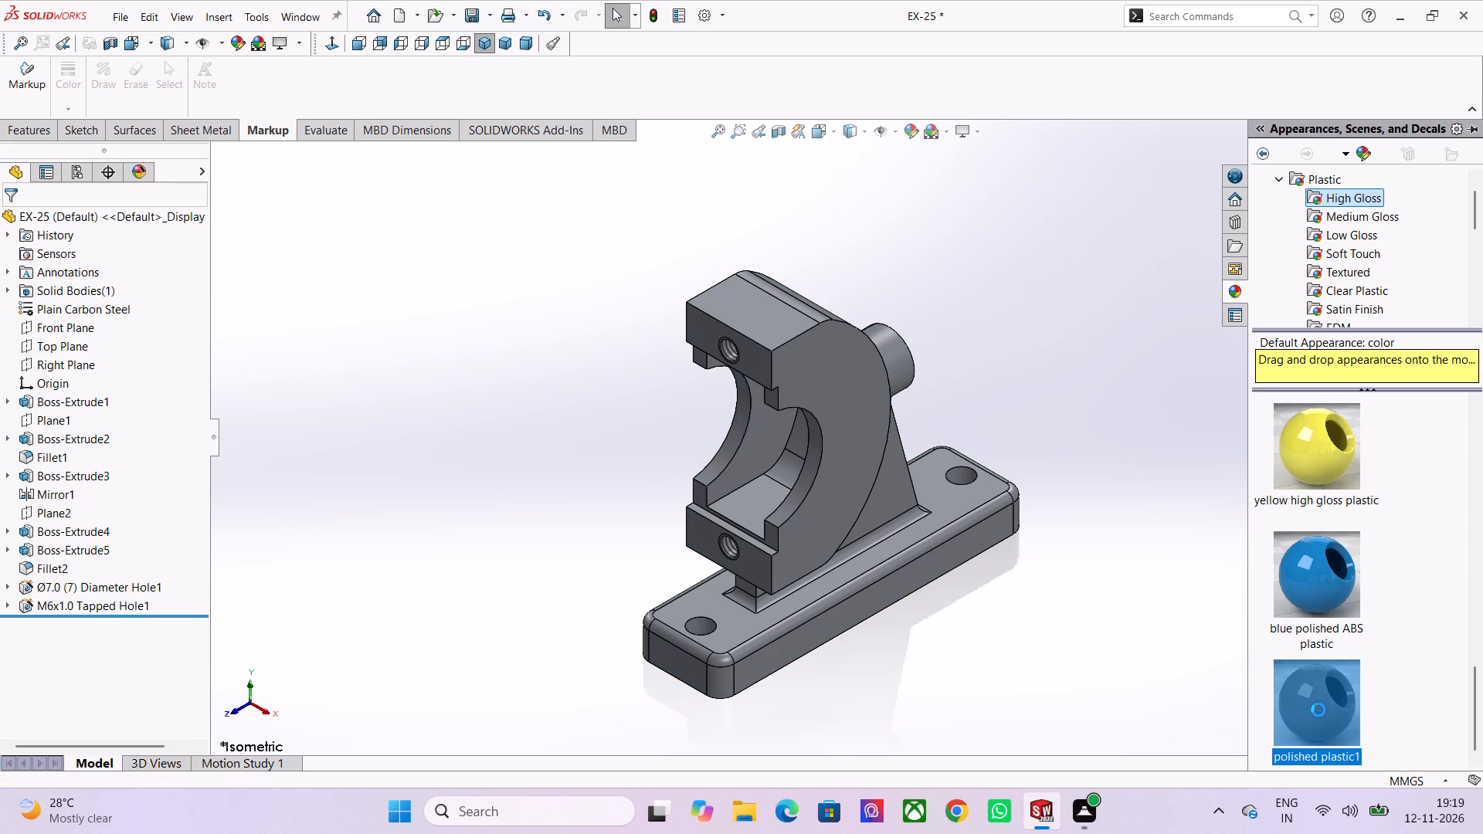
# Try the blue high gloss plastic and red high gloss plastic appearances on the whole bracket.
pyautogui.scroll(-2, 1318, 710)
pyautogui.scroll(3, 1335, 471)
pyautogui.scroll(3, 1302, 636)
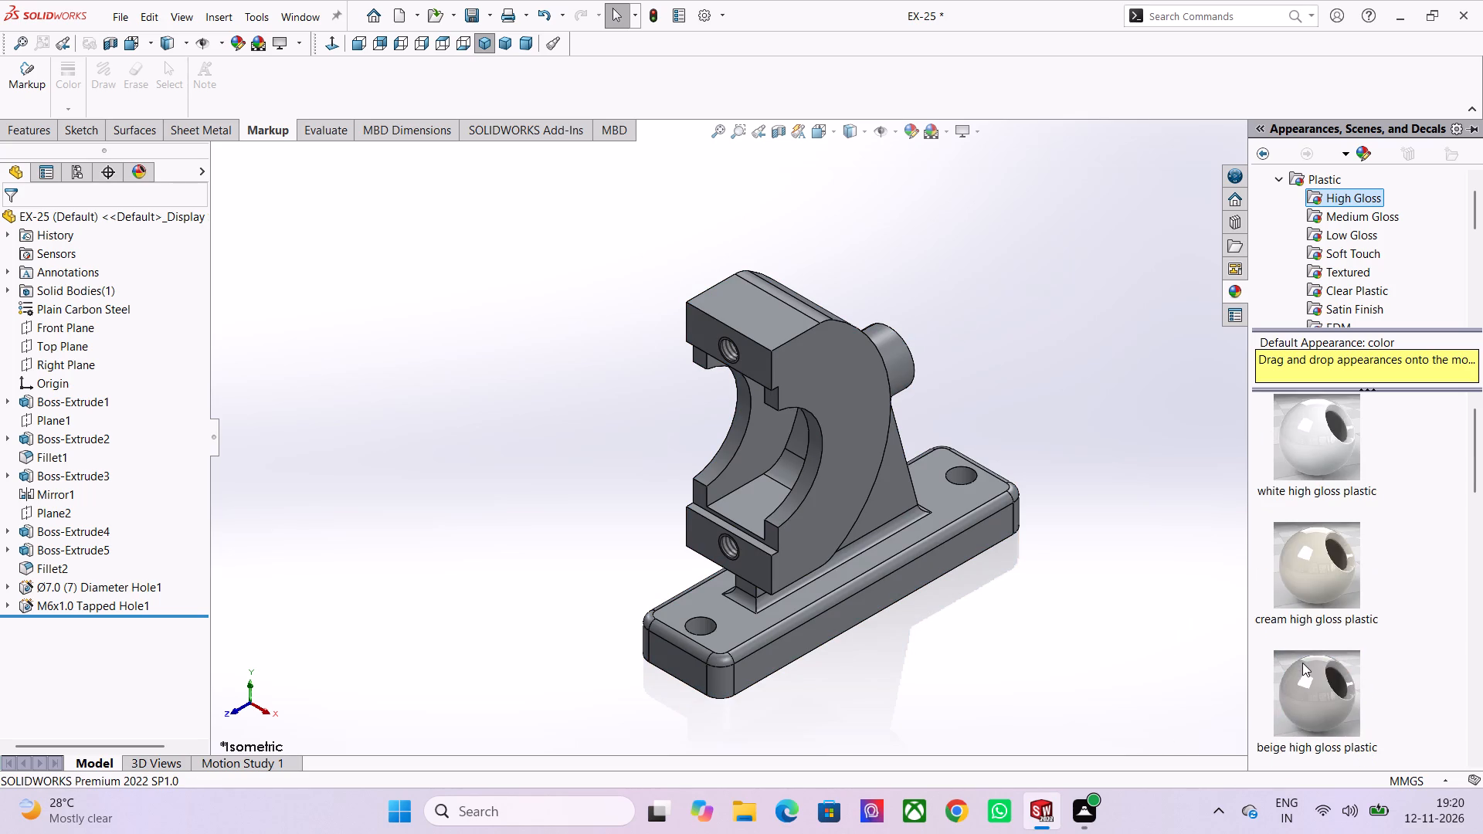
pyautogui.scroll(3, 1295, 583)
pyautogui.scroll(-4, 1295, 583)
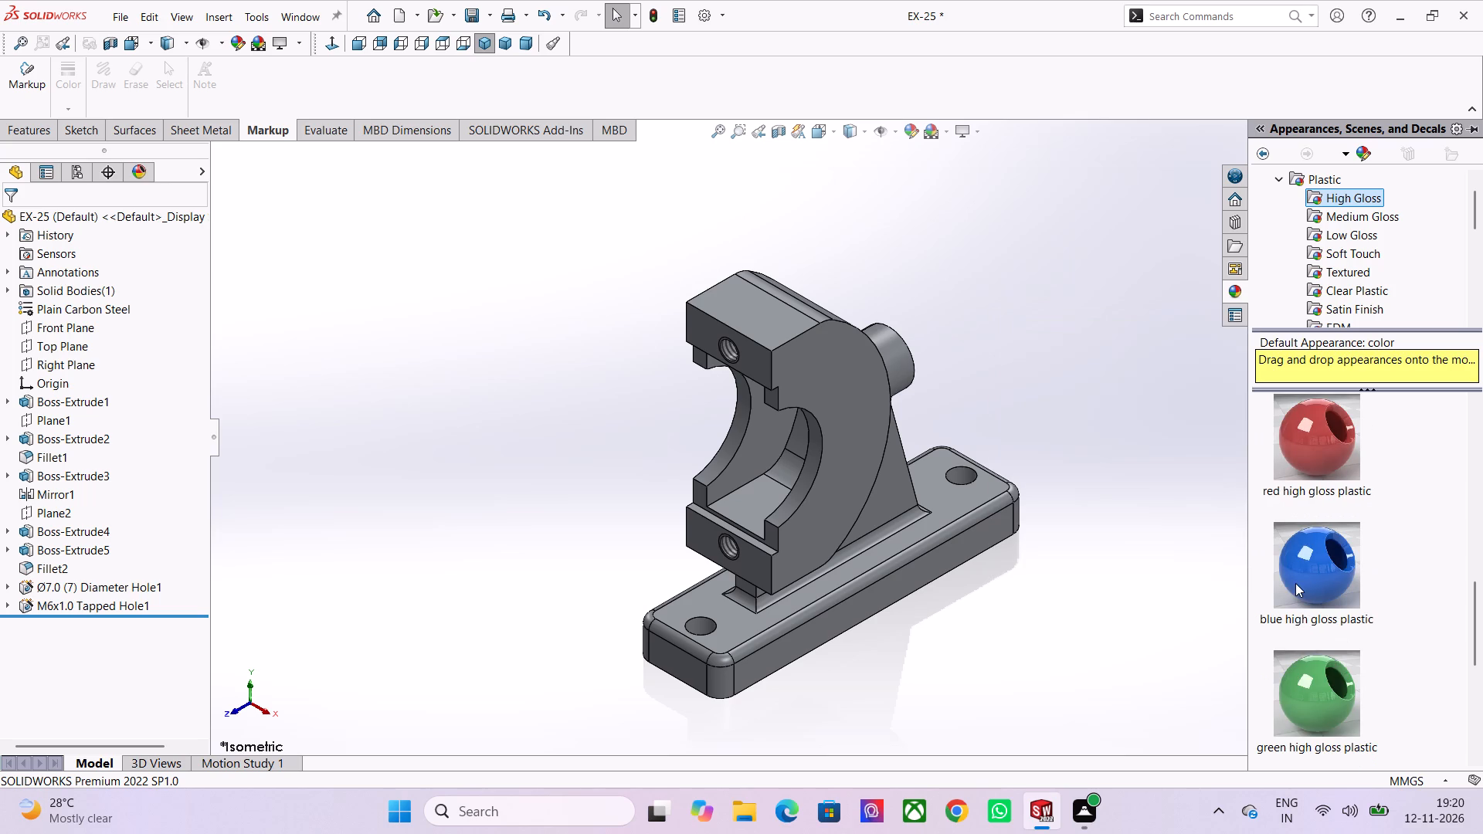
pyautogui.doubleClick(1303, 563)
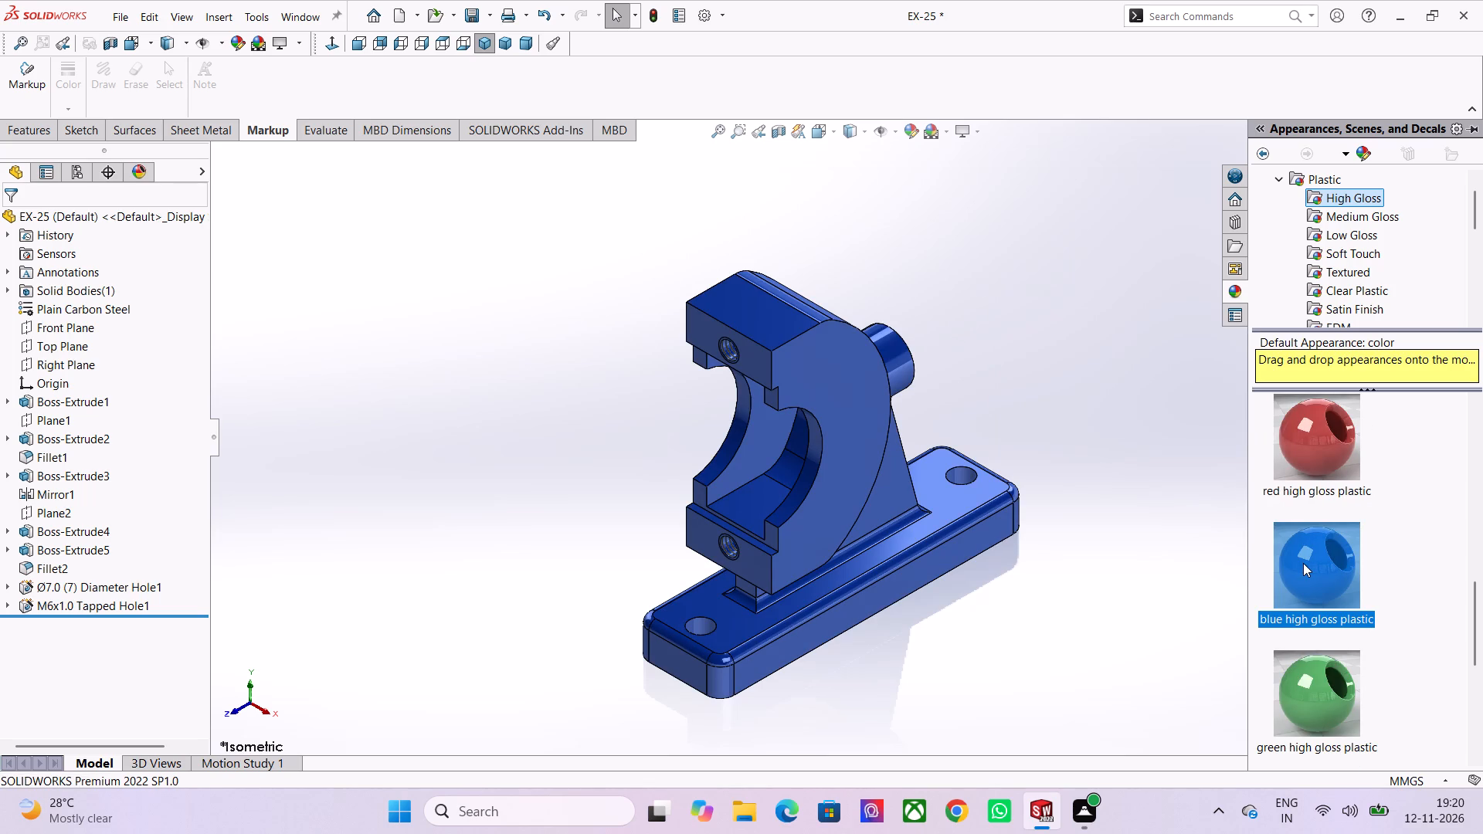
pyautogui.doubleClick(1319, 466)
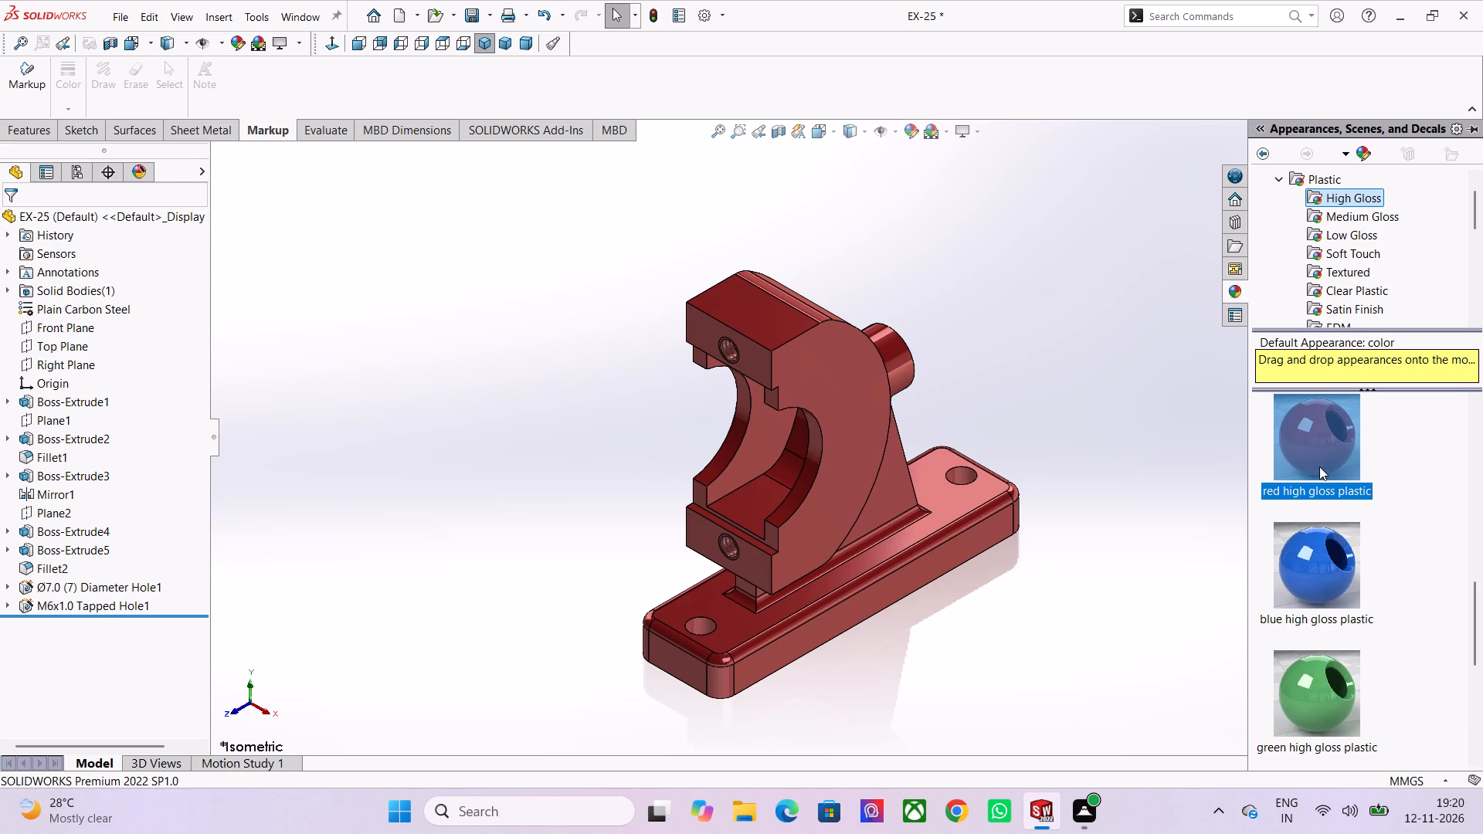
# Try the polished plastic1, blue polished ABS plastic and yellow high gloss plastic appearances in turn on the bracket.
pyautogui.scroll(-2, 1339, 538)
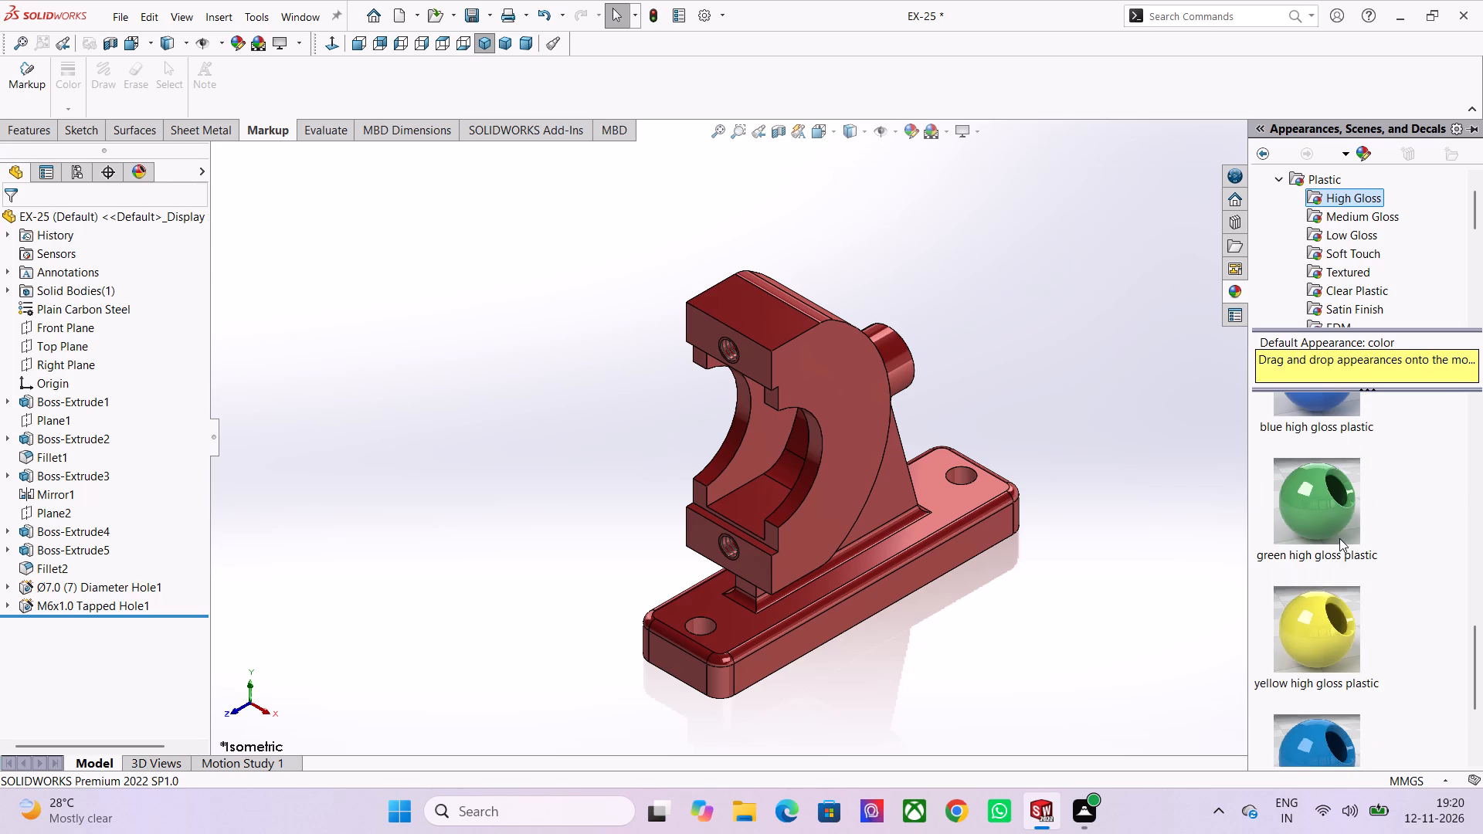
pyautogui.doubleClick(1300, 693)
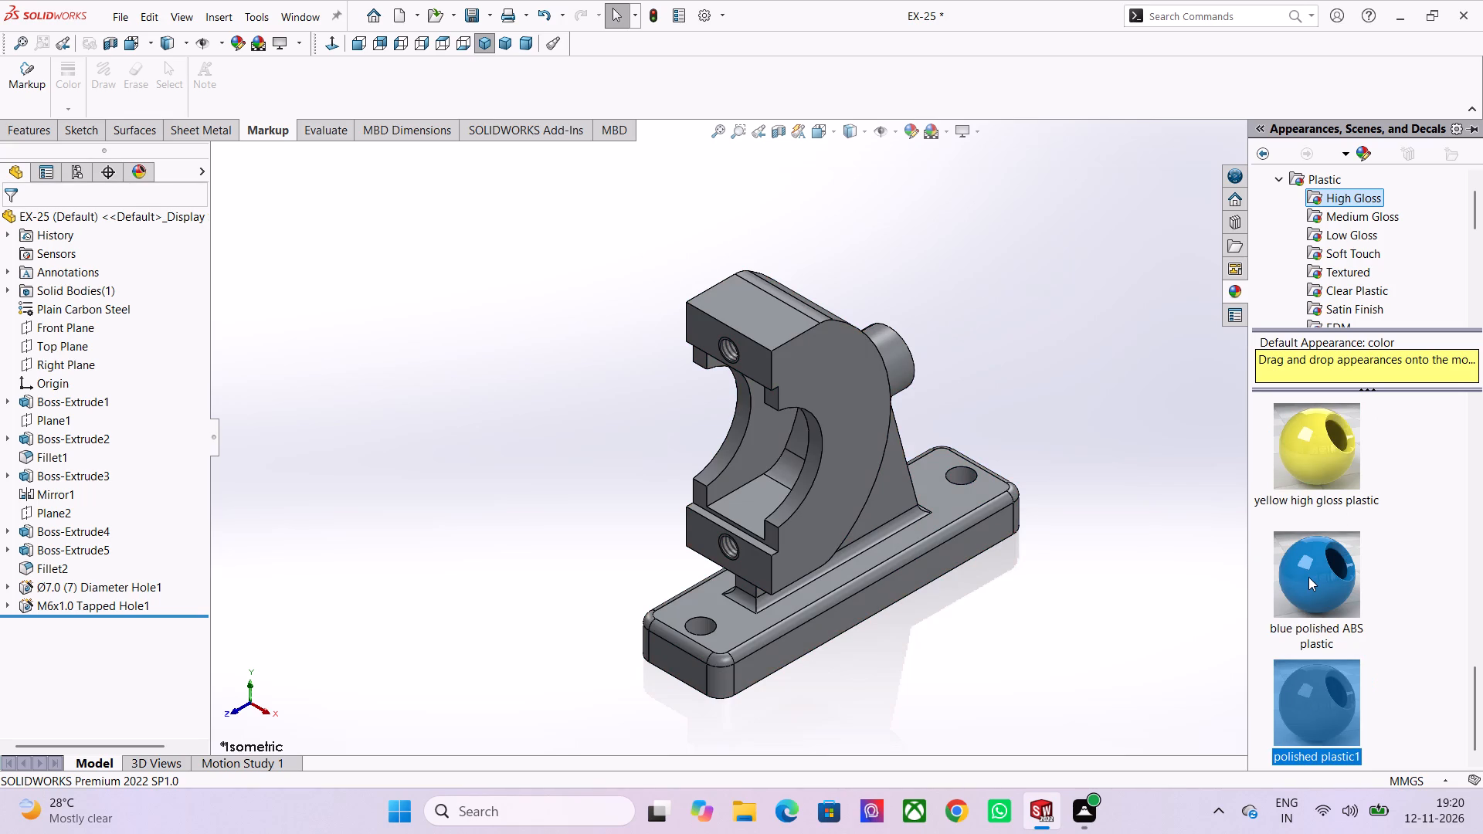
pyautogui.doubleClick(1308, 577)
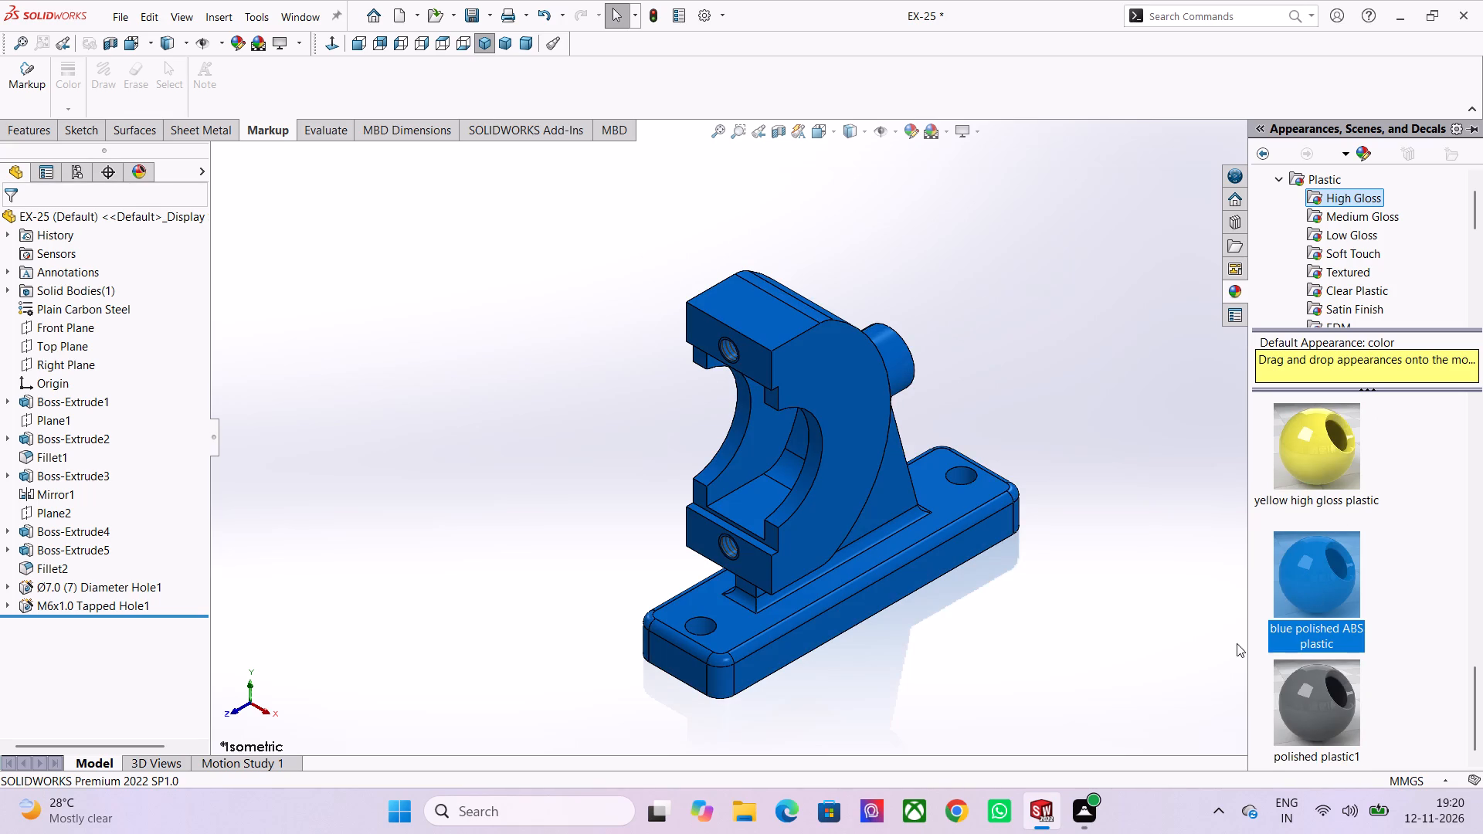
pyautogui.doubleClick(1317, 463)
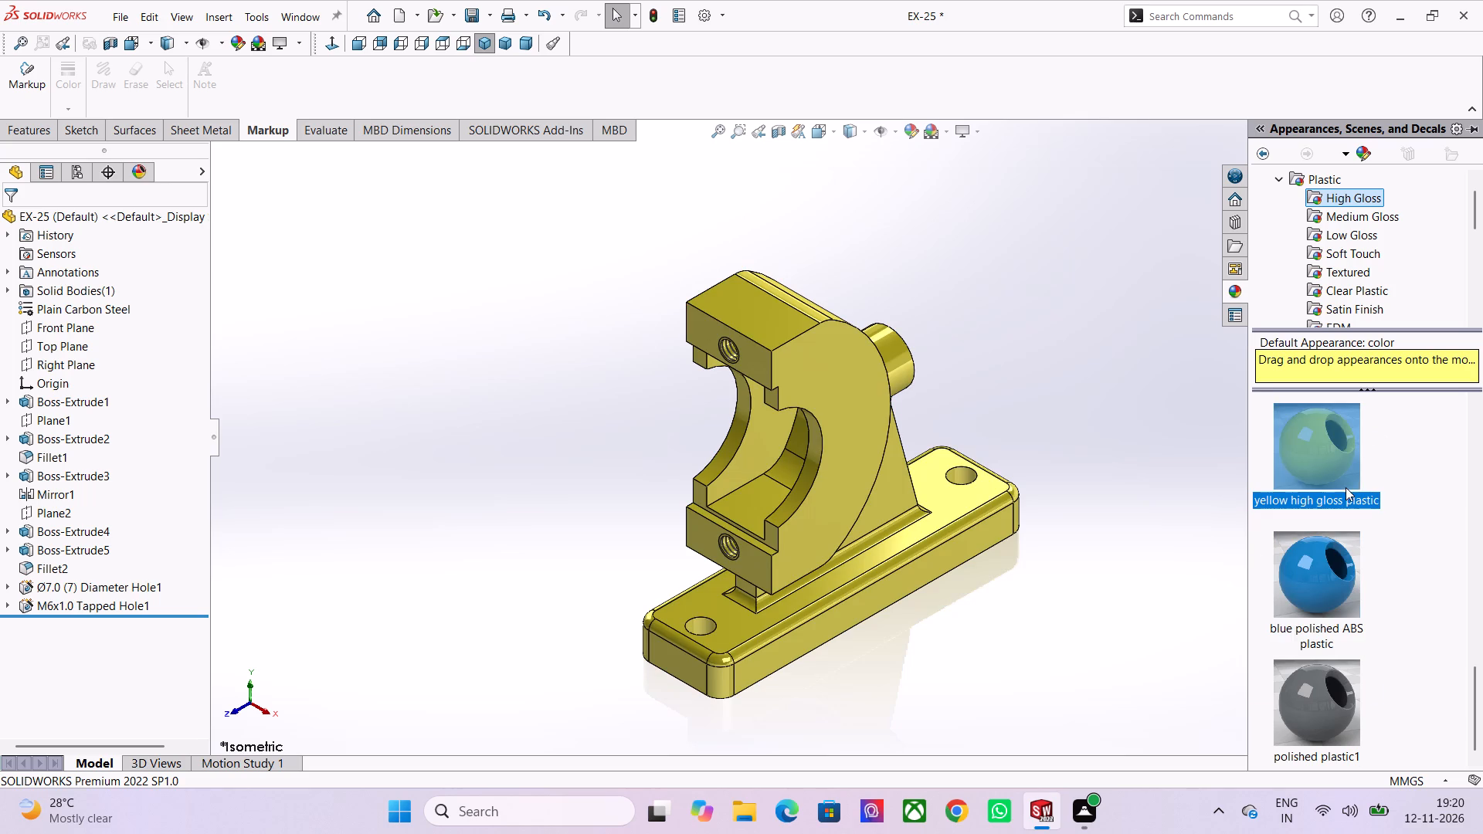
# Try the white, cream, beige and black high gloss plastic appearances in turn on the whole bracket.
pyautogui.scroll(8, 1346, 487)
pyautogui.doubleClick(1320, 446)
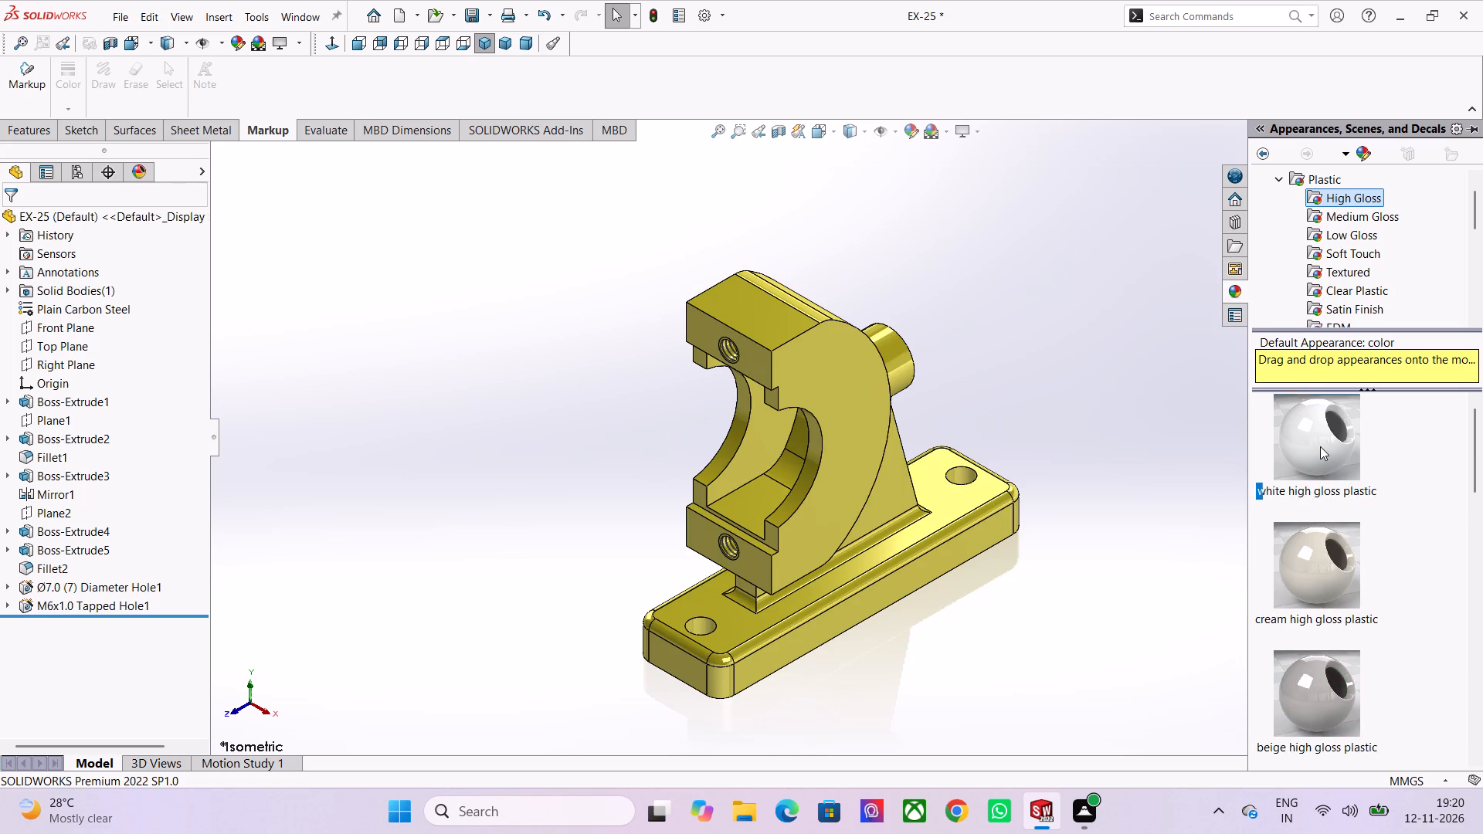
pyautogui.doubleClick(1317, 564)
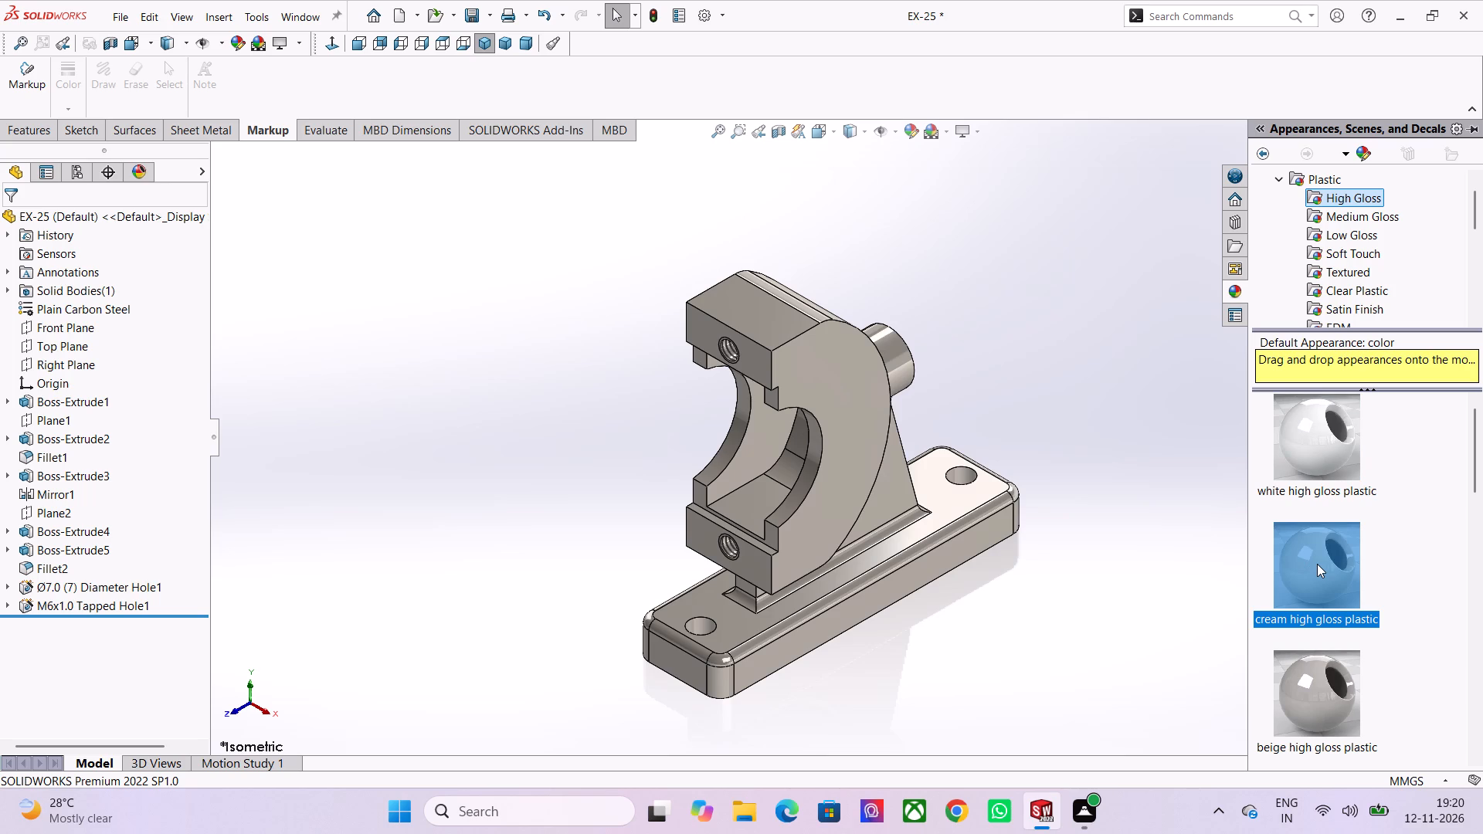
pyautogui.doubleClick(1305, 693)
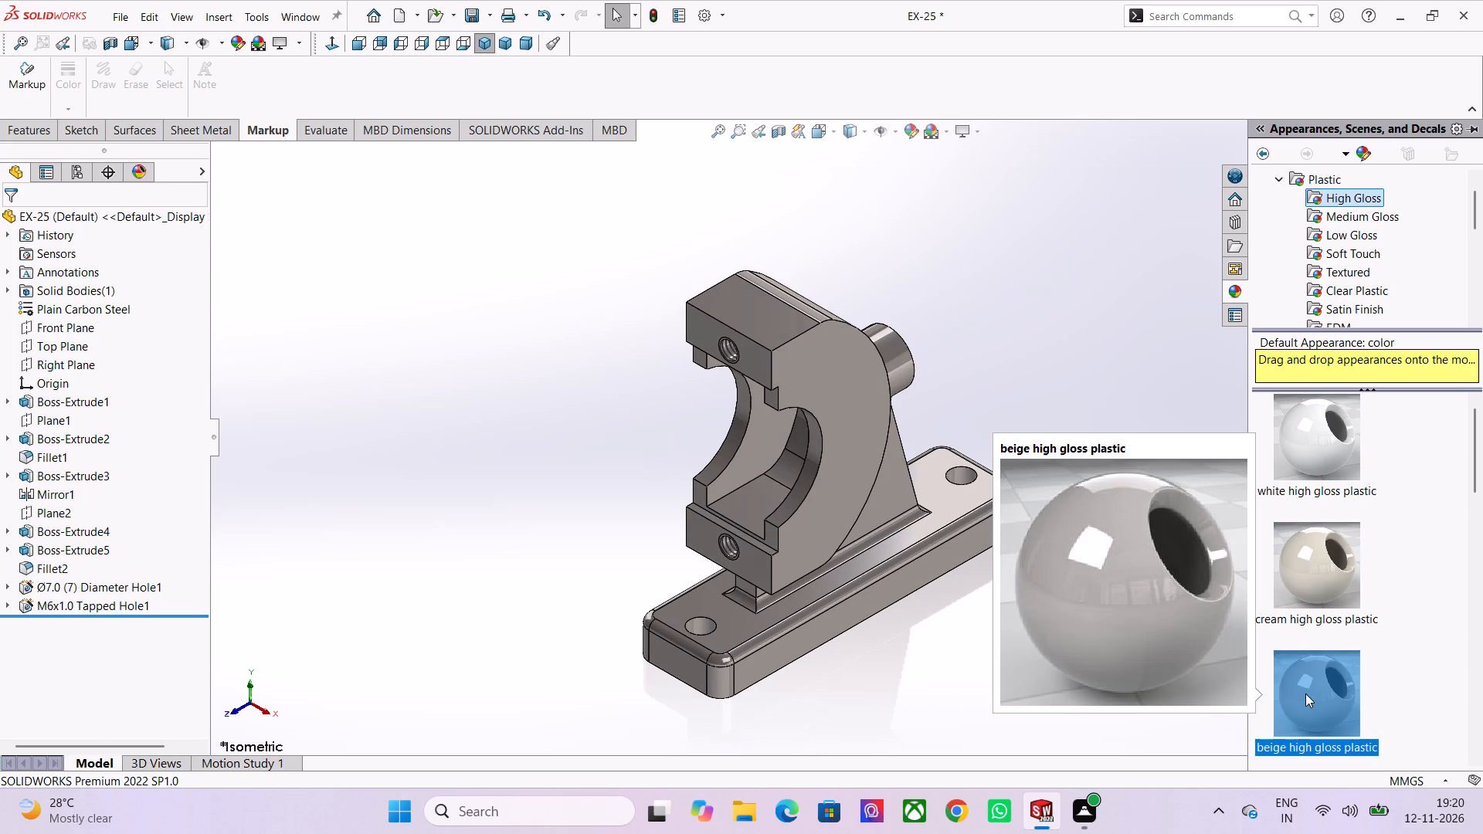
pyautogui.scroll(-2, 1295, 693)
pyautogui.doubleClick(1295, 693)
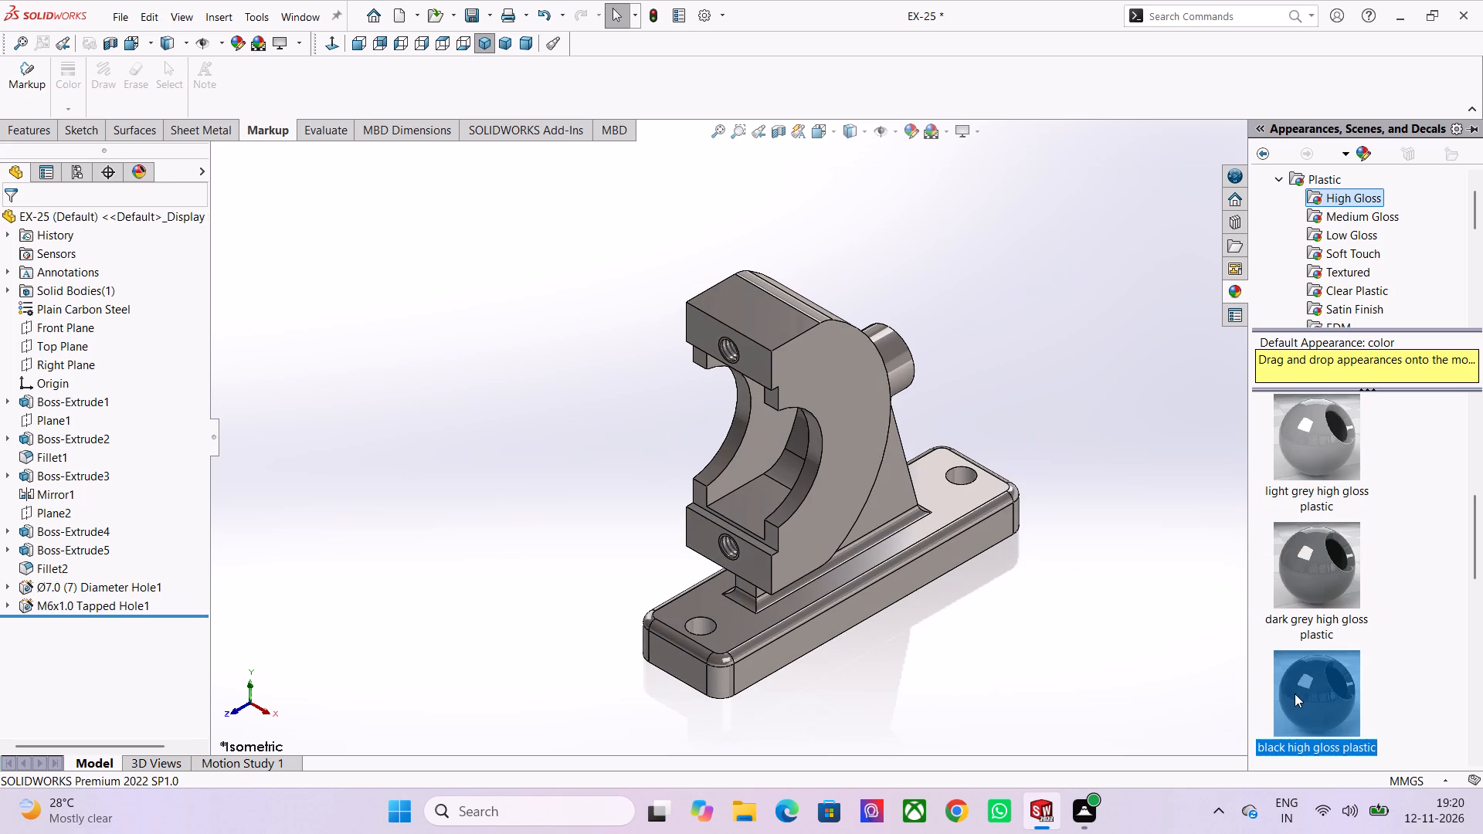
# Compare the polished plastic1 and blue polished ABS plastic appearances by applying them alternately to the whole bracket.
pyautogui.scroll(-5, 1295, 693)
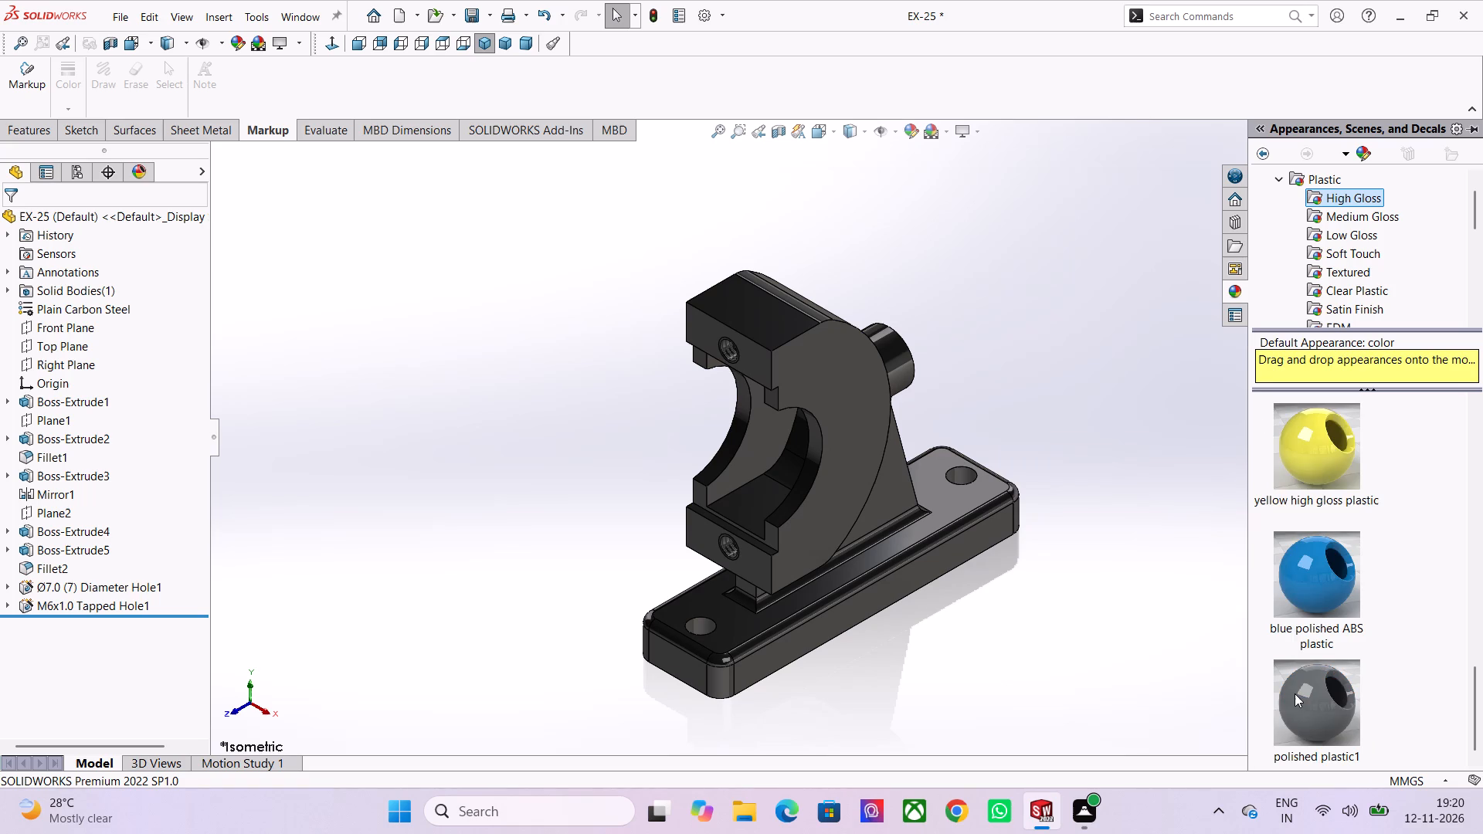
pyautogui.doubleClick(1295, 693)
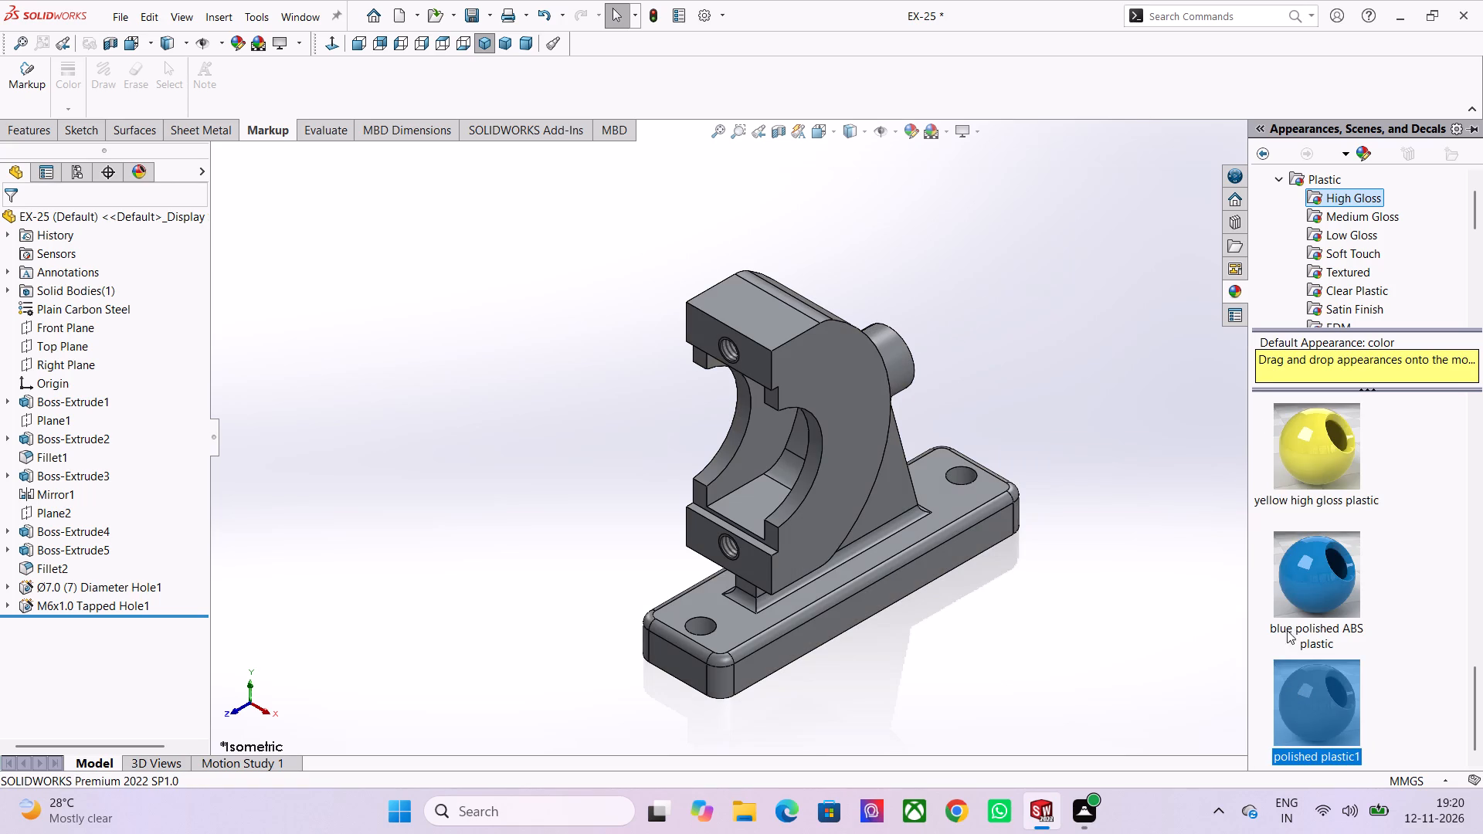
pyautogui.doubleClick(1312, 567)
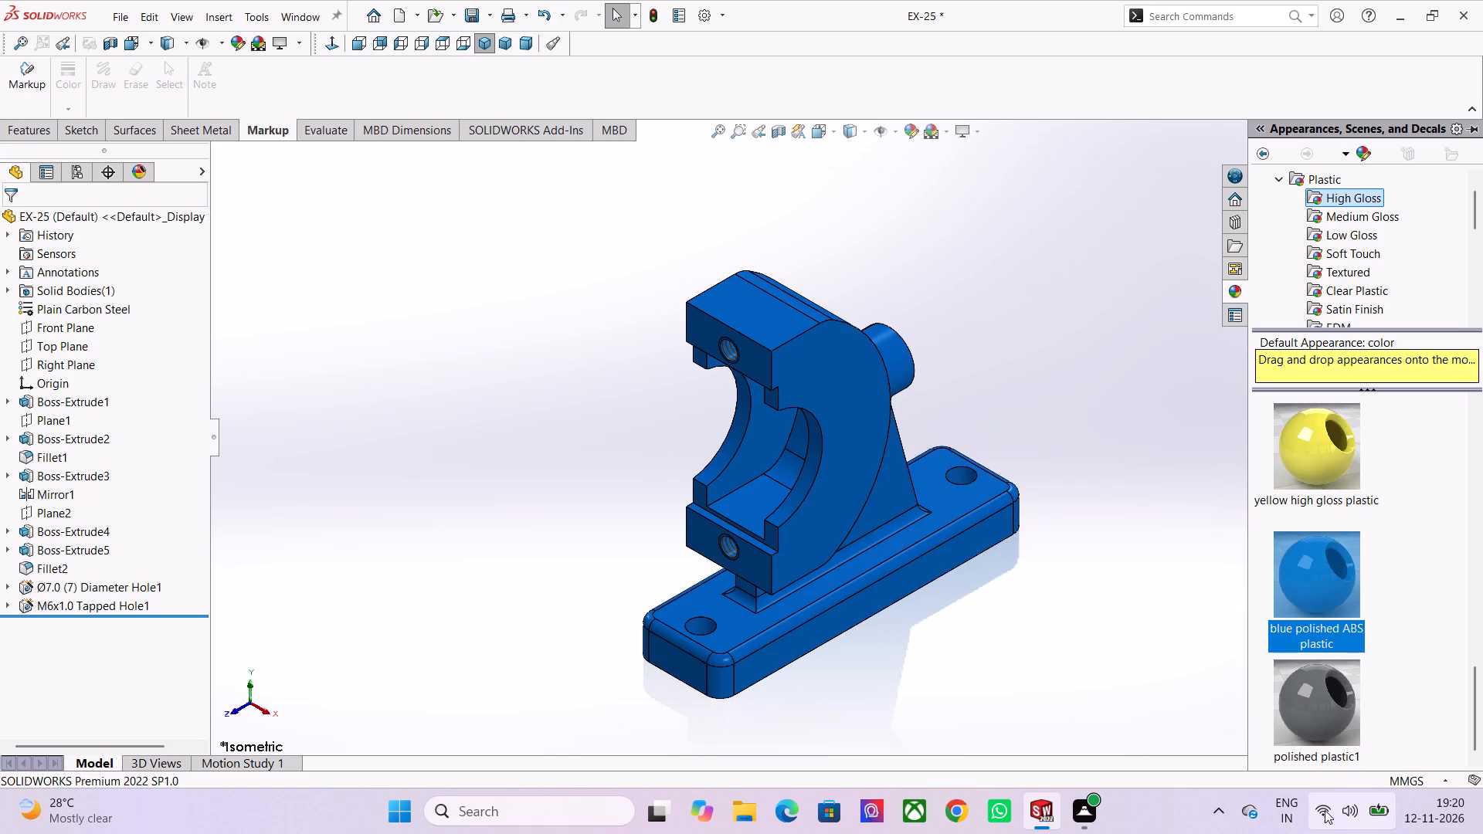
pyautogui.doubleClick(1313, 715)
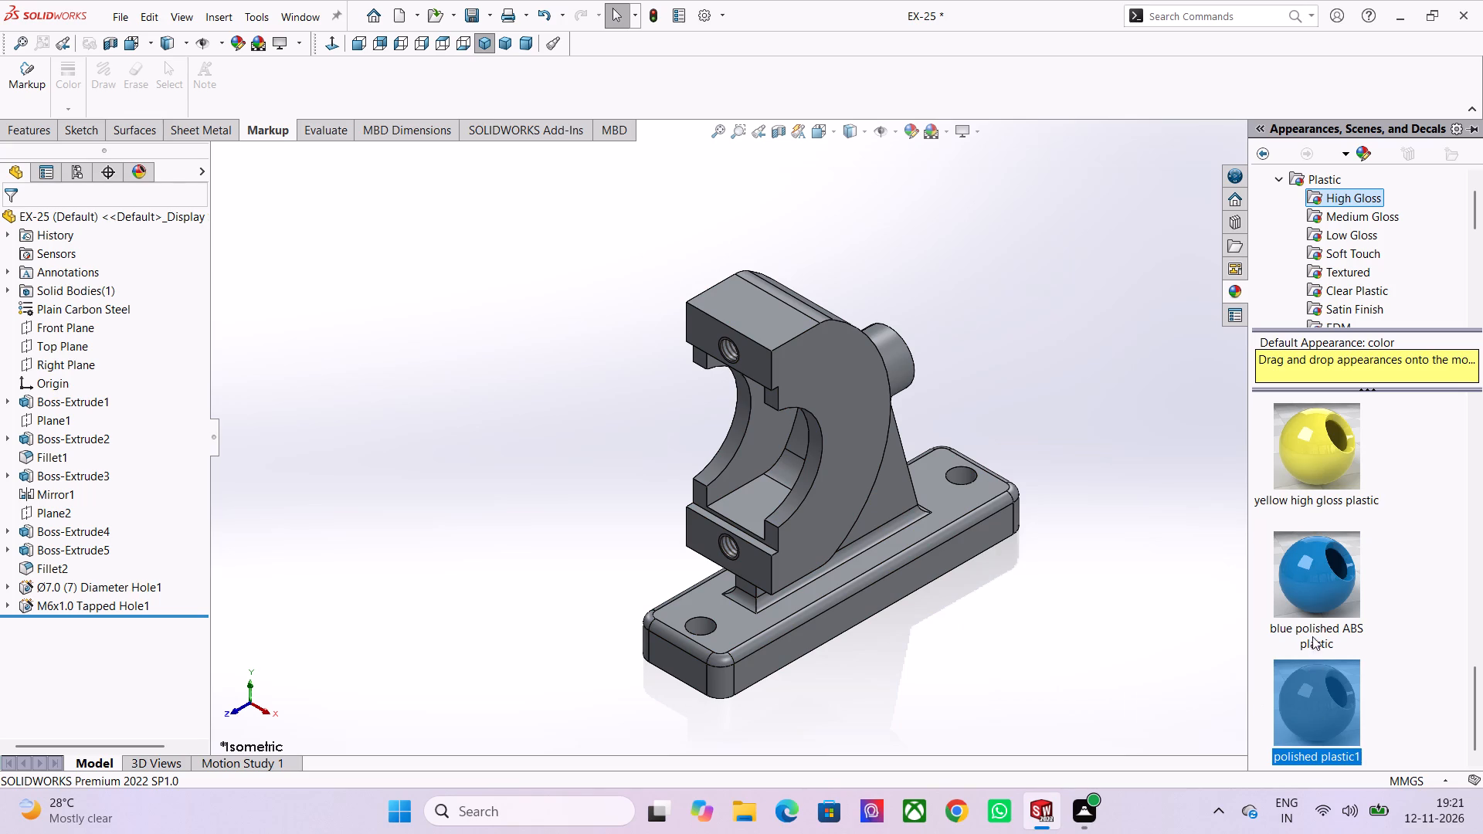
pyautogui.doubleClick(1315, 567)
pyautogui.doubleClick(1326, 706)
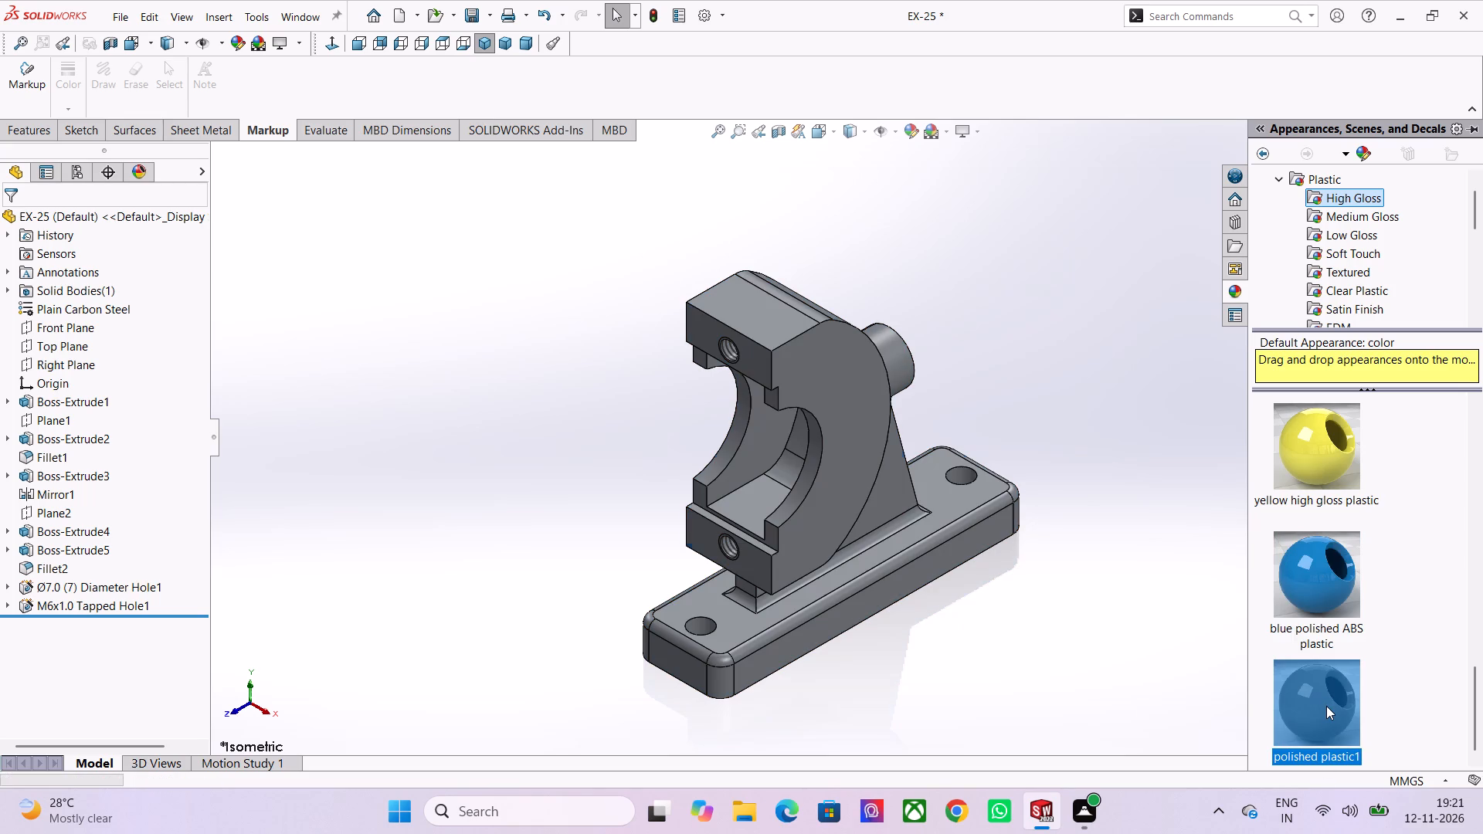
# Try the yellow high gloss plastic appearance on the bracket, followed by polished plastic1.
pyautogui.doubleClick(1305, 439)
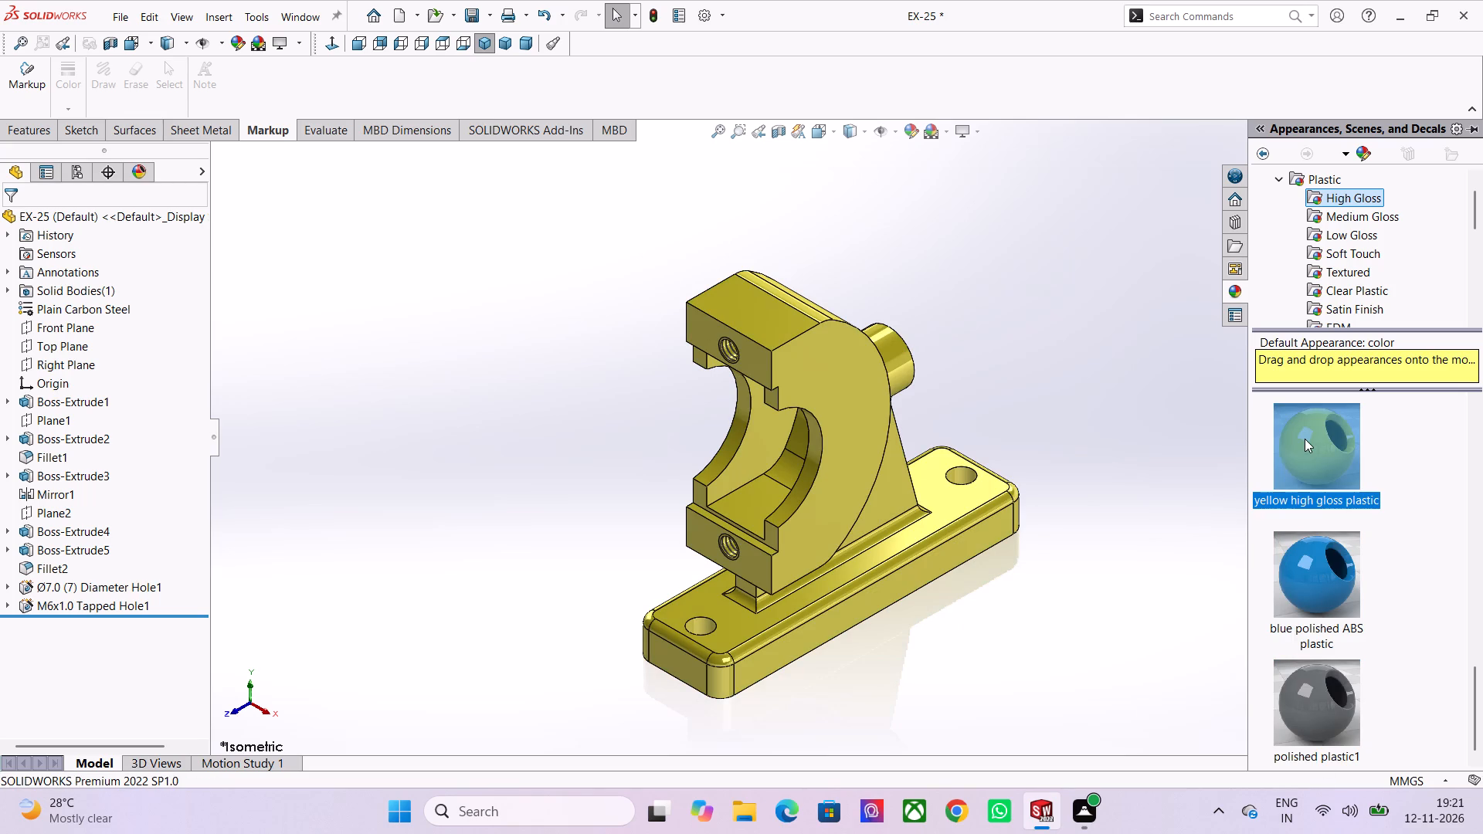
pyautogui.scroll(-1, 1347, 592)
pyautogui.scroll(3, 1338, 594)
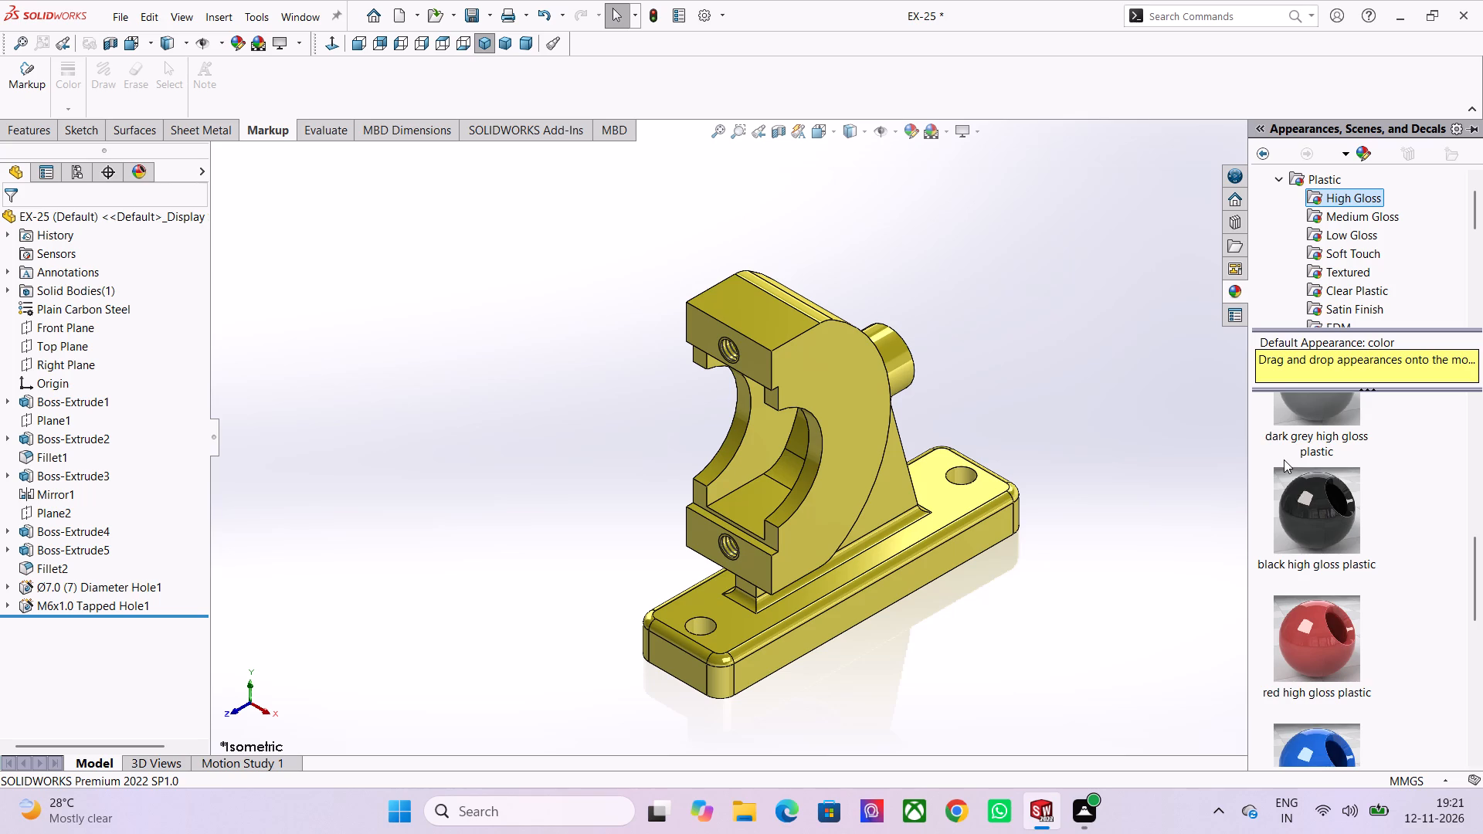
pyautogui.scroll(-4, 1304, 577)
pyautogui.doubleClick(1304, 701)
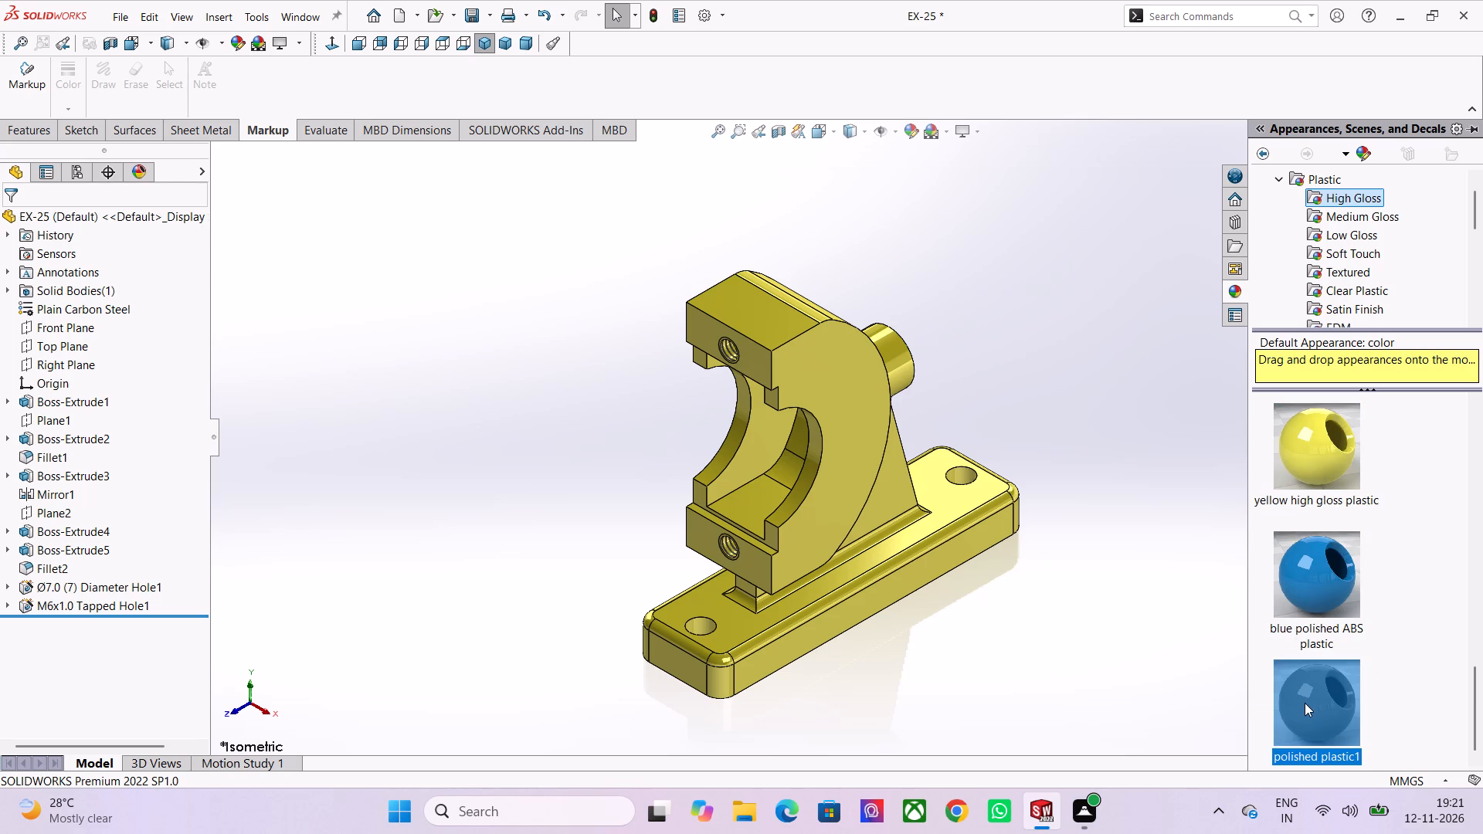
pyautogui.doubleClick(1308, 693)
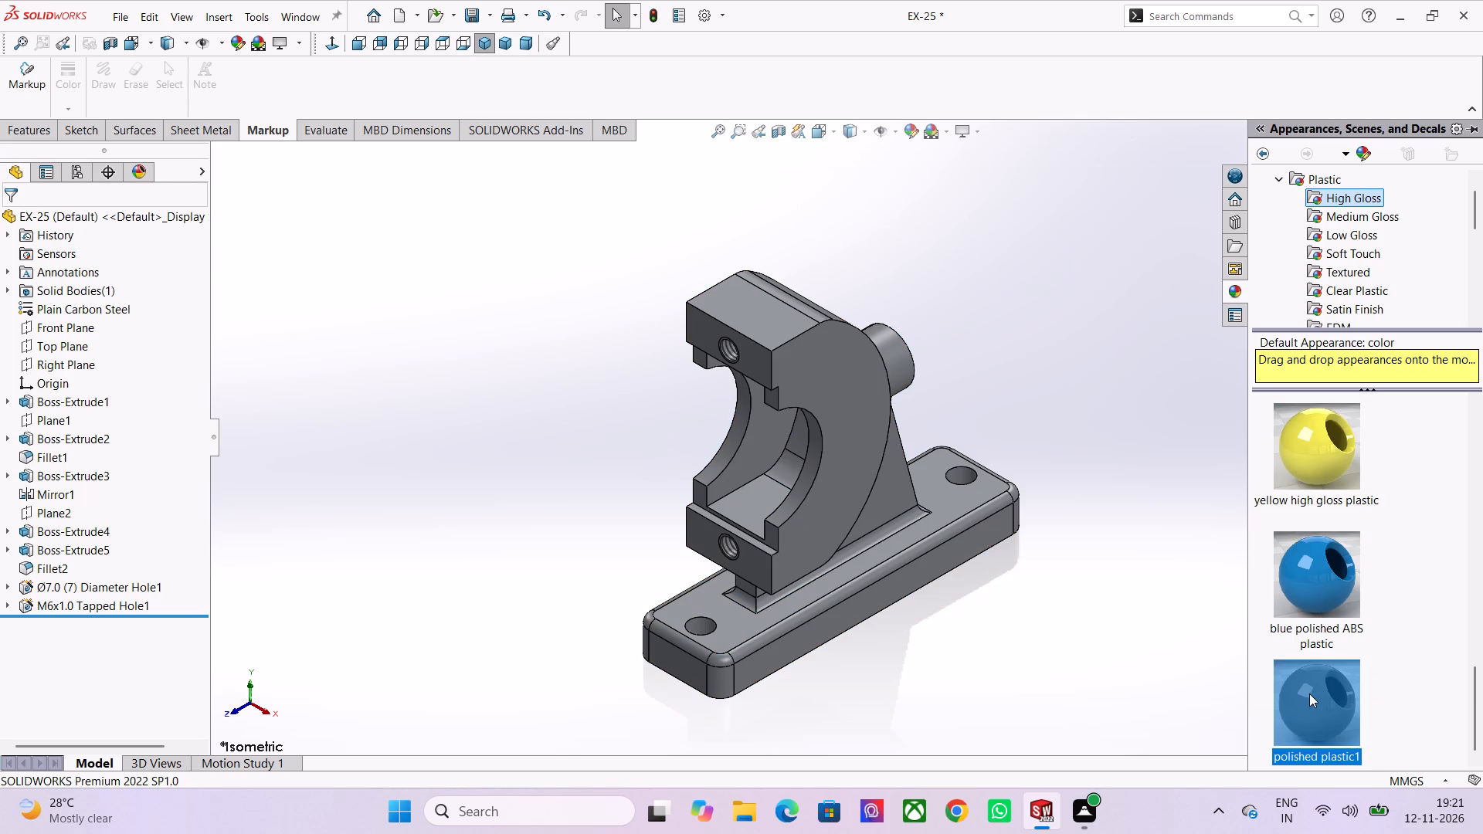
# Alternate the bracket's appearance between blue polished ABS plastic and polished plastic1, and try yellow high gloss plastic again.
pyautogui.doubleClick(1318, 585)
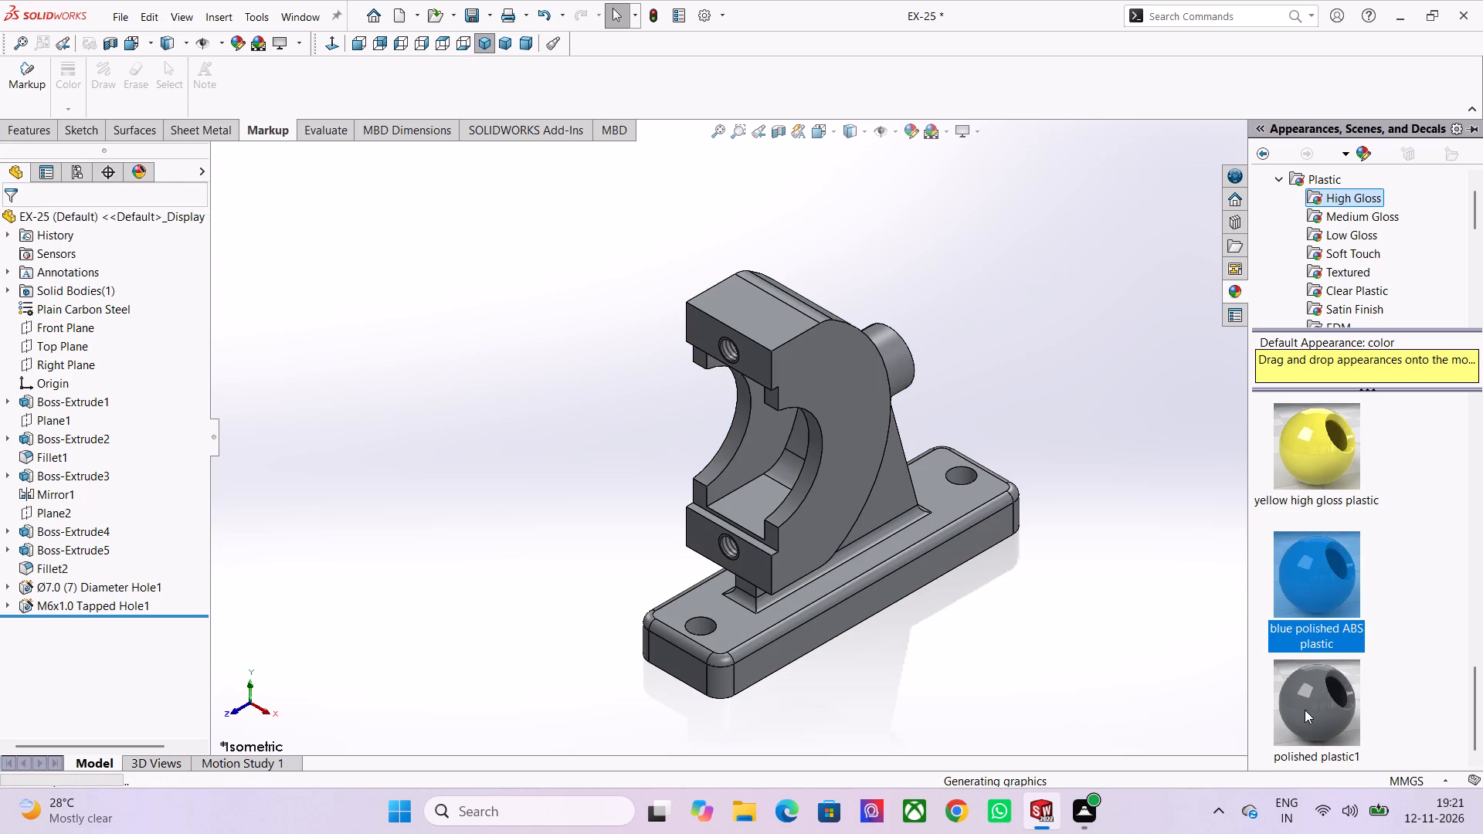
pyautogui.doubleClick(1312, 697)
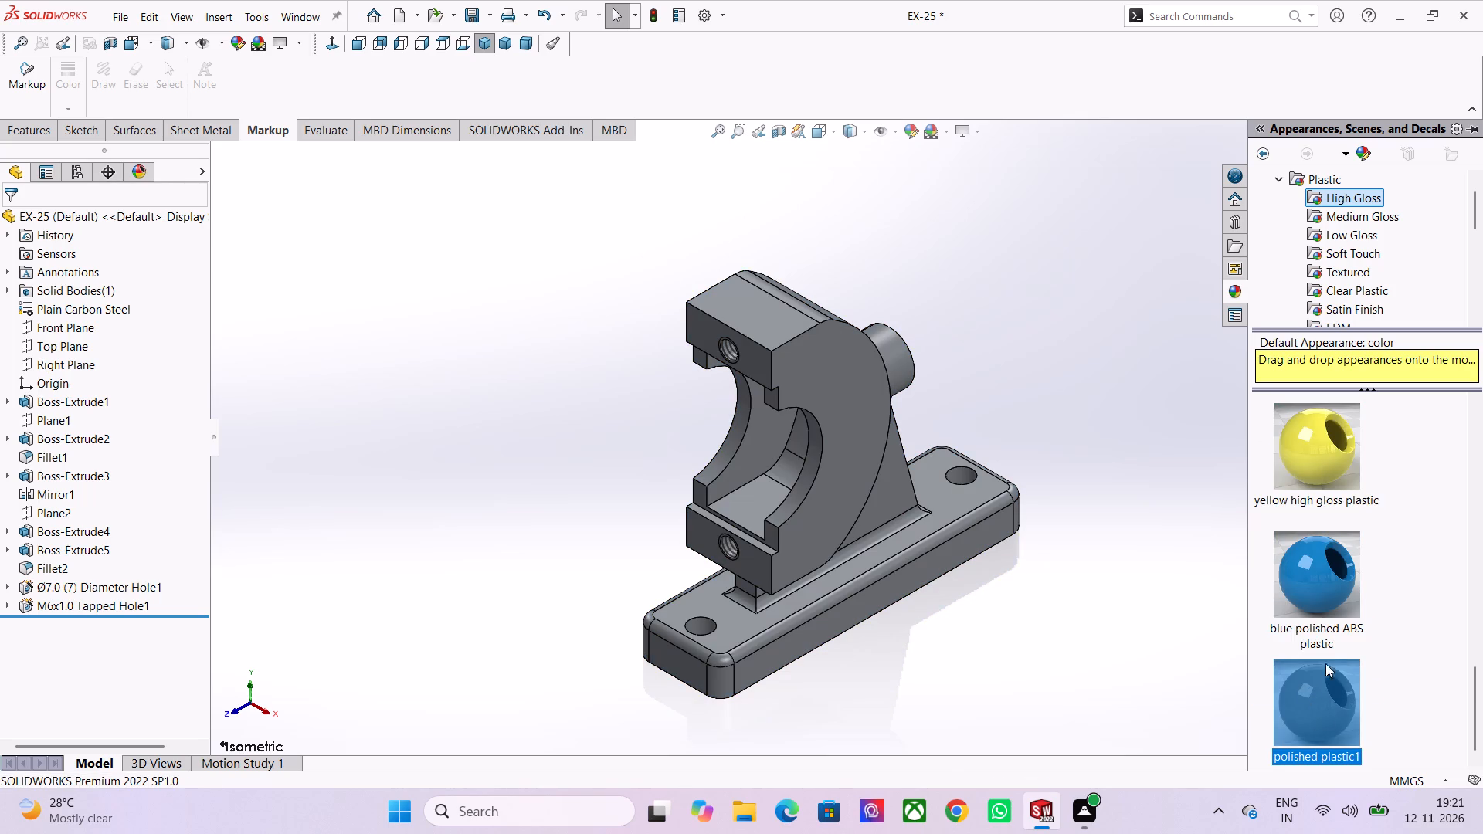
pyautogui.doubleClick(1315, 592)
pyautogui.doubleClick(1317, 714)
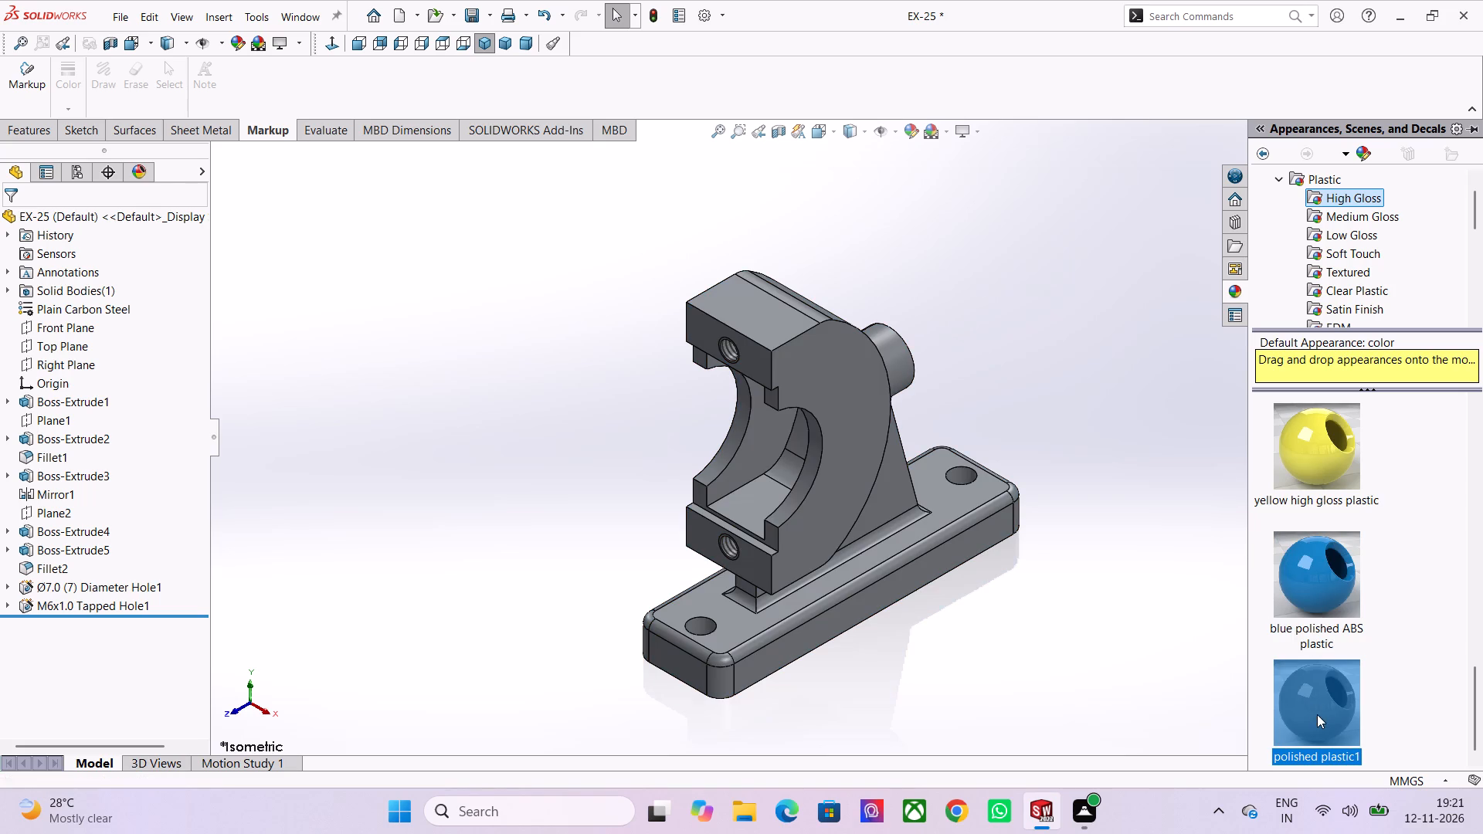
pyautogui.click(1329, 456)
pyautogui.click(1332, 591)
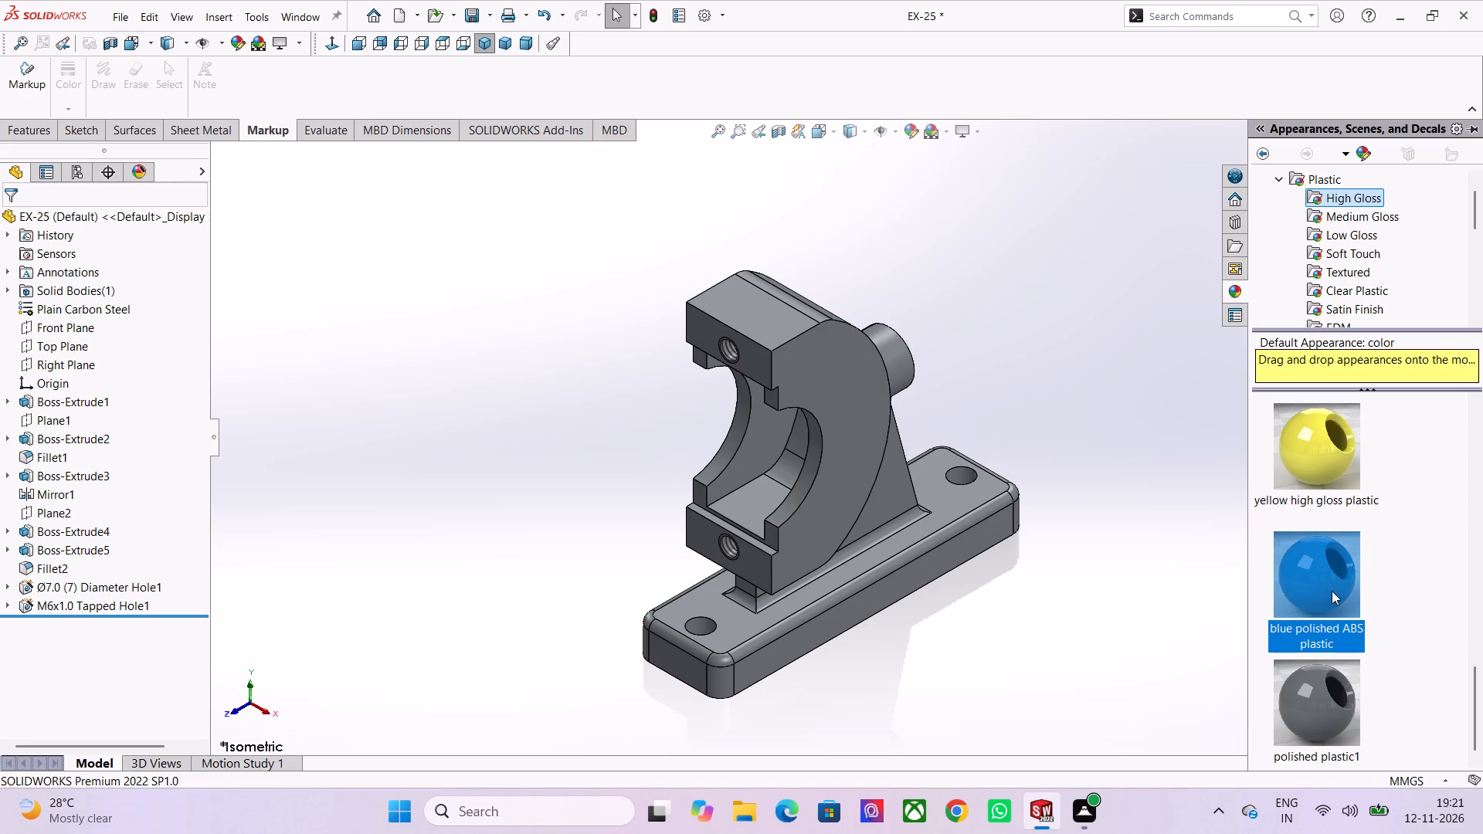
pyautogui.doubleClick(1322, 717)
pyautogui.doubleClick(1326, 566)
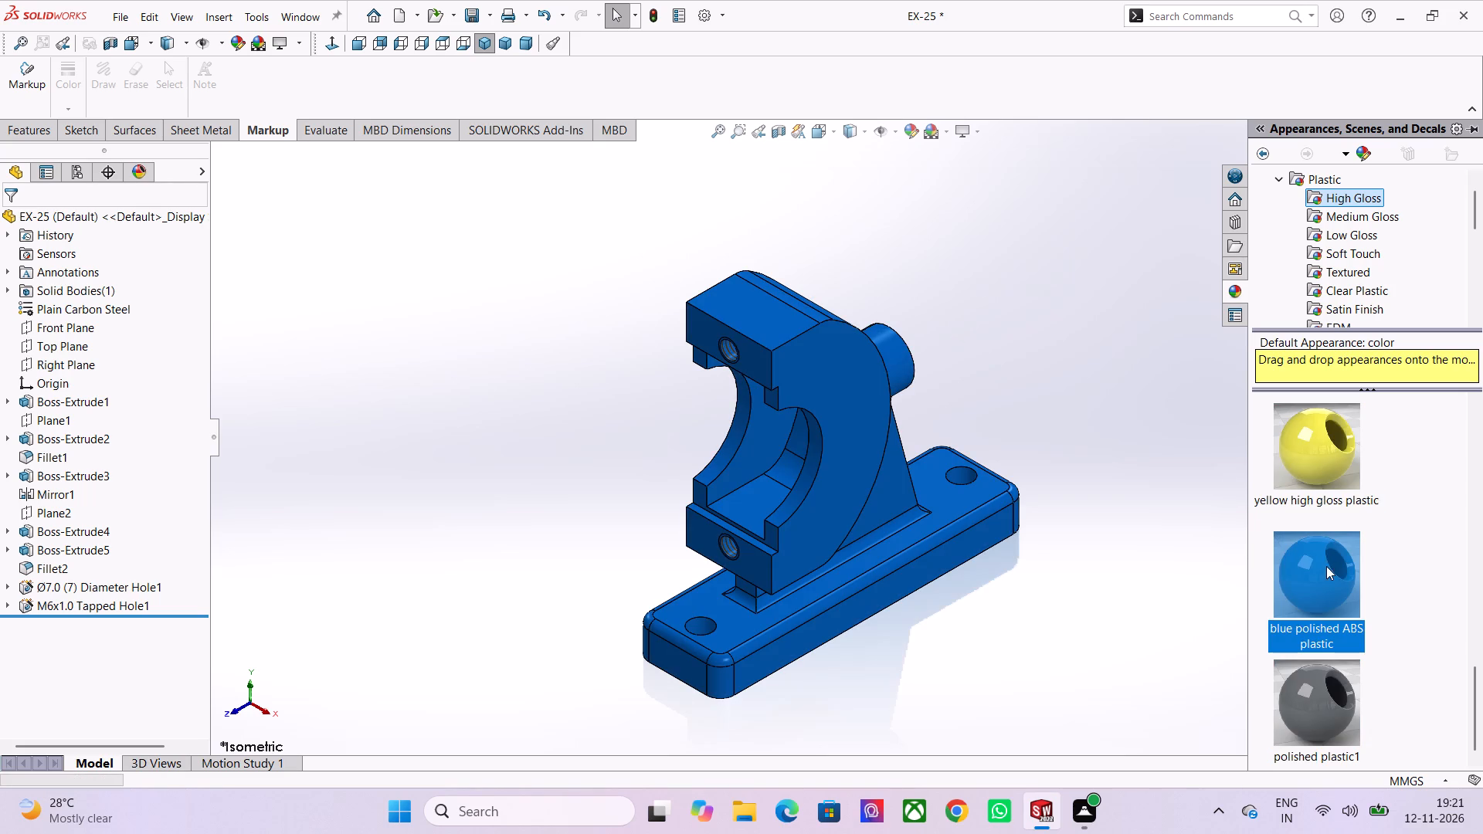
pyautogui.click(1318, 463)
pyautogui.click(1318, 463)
# Apply the blue polished ABS plastic high gloss appearance to the whole bracket.
pyautogui.doubleClick(1315, 591)
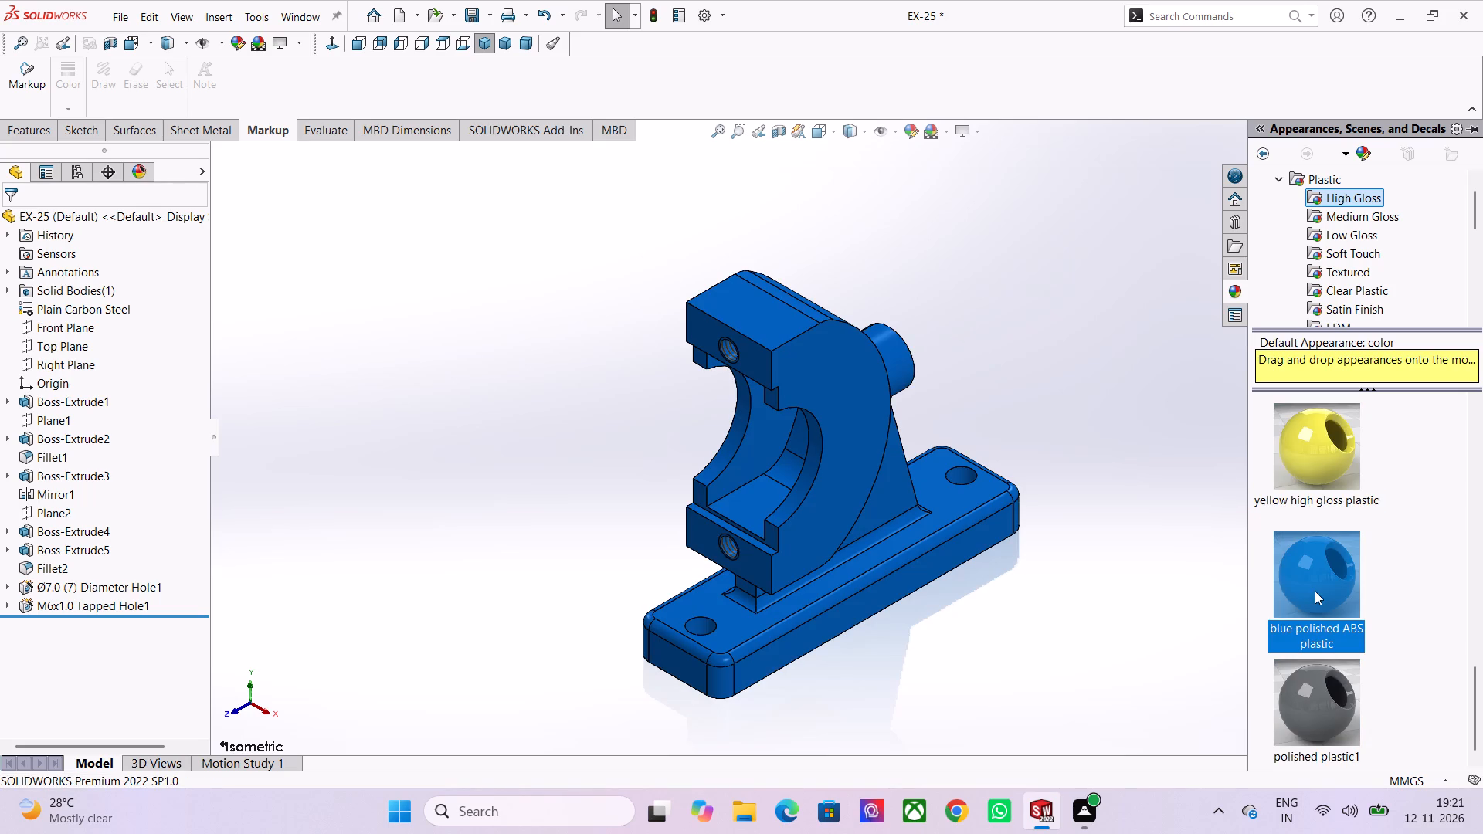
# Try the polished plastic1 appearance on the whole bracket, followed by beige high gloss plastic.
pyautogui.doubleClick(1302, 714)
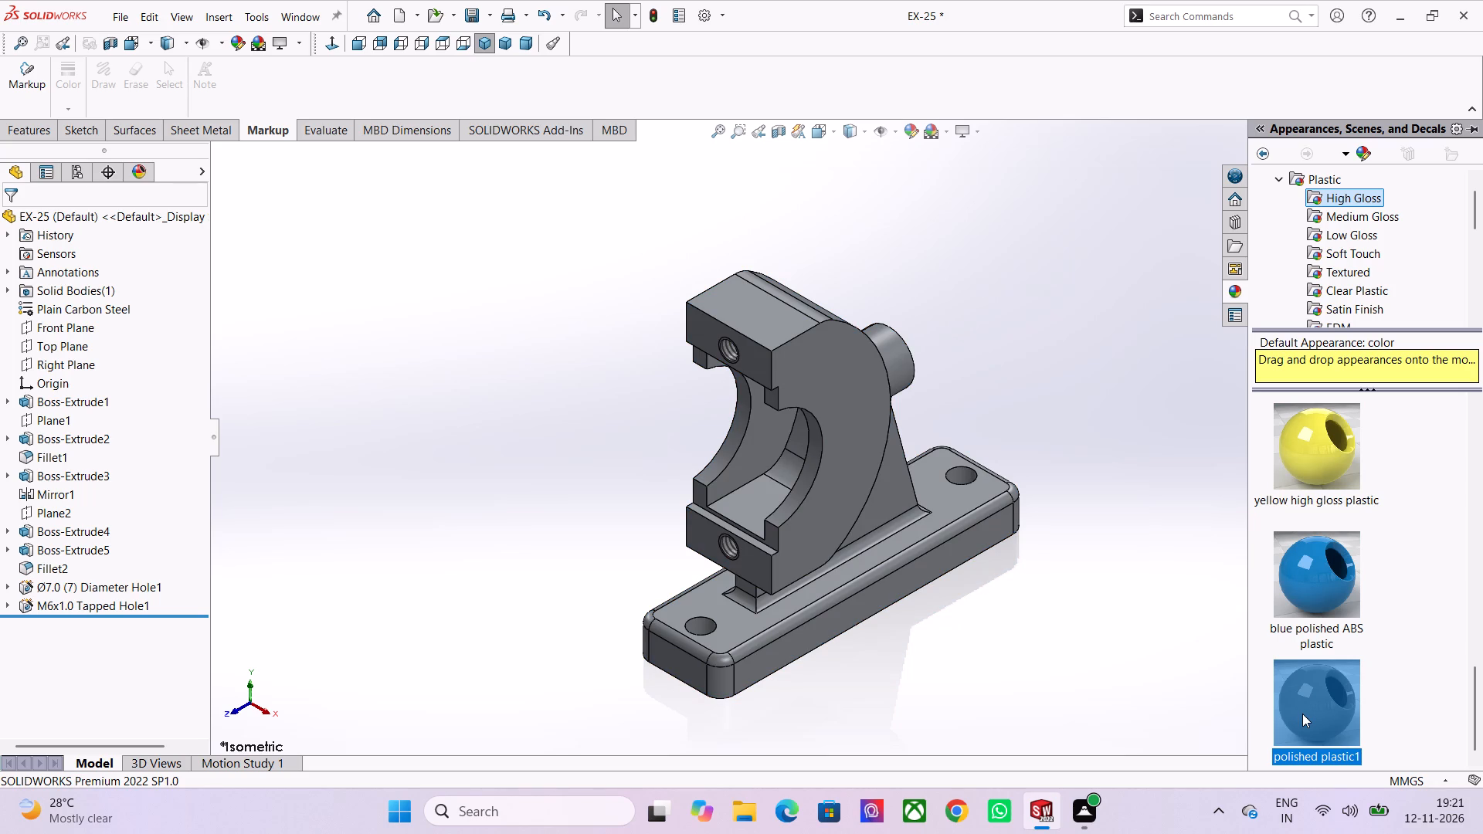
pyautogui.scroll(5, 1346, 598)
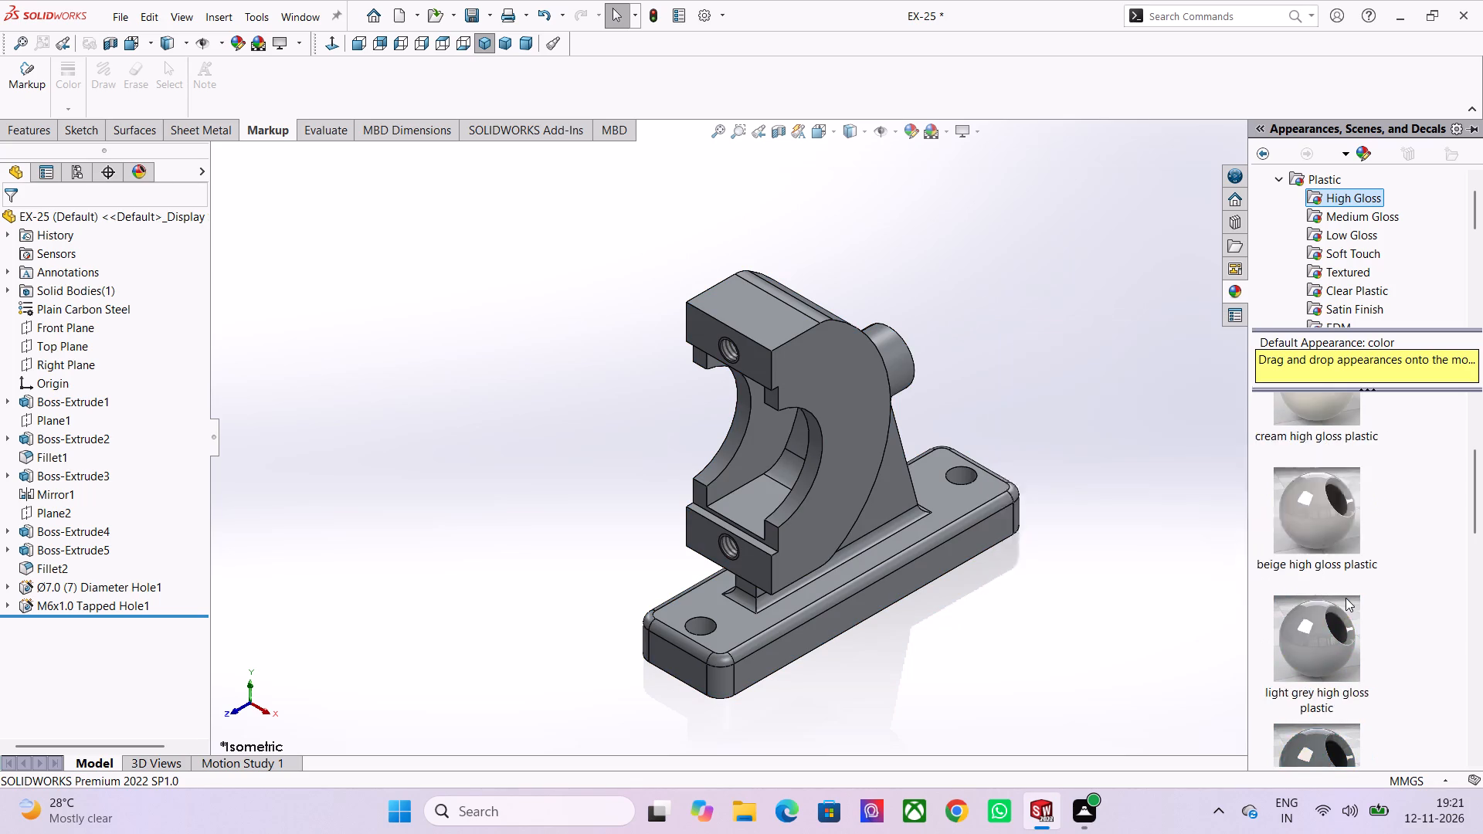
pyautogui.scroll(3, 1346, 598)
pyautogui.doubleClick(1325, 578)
# Apply the polished plastic1 high gloss appearance to the whole bracket and leave nothing selected.
pyautogui.scroll(-2, 1323, 646)
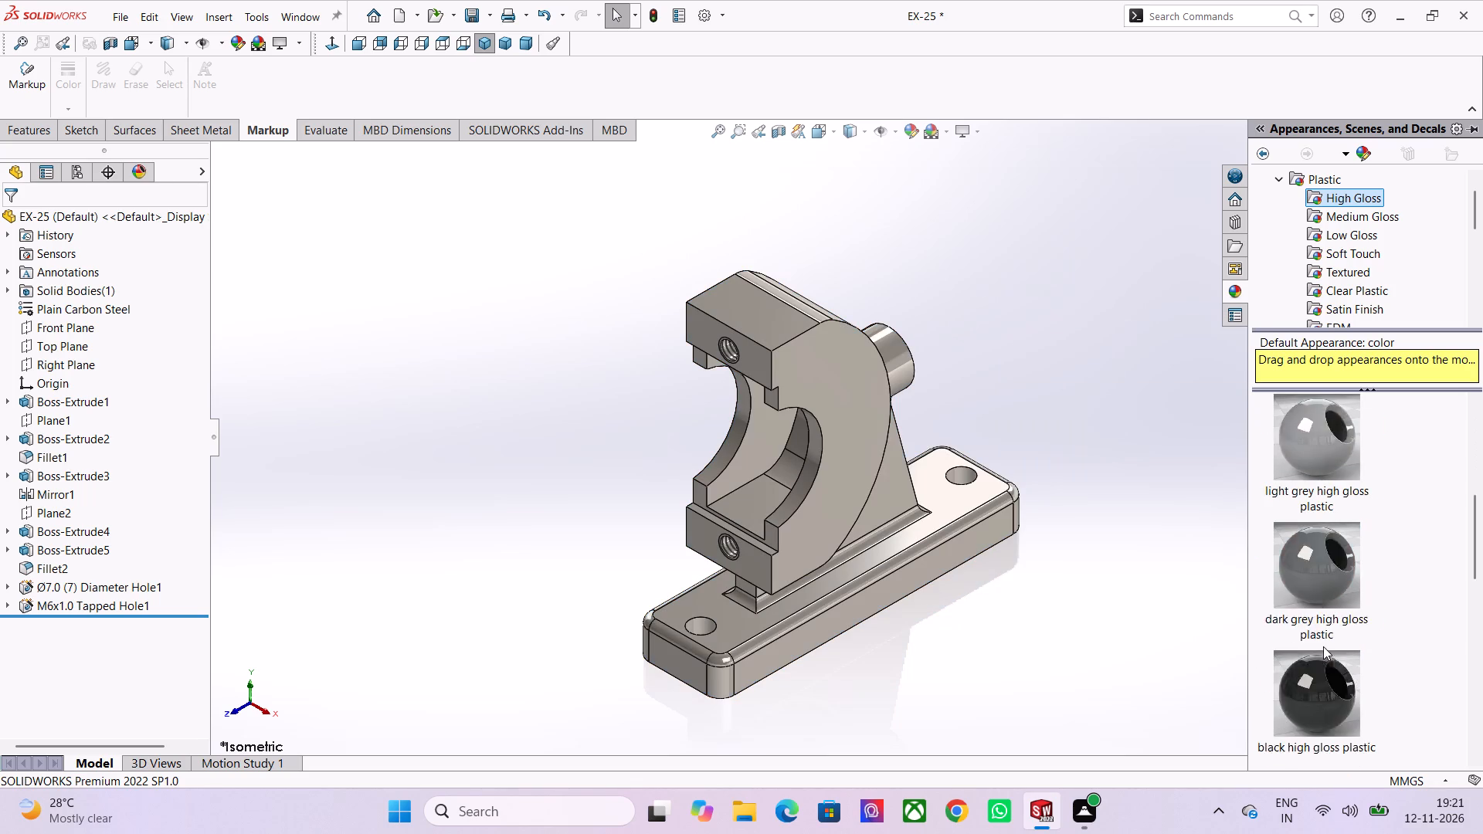
pyautogui.scroll(-2, 1323, 646)
pyautogui.scroll(-4, 1310, 709)
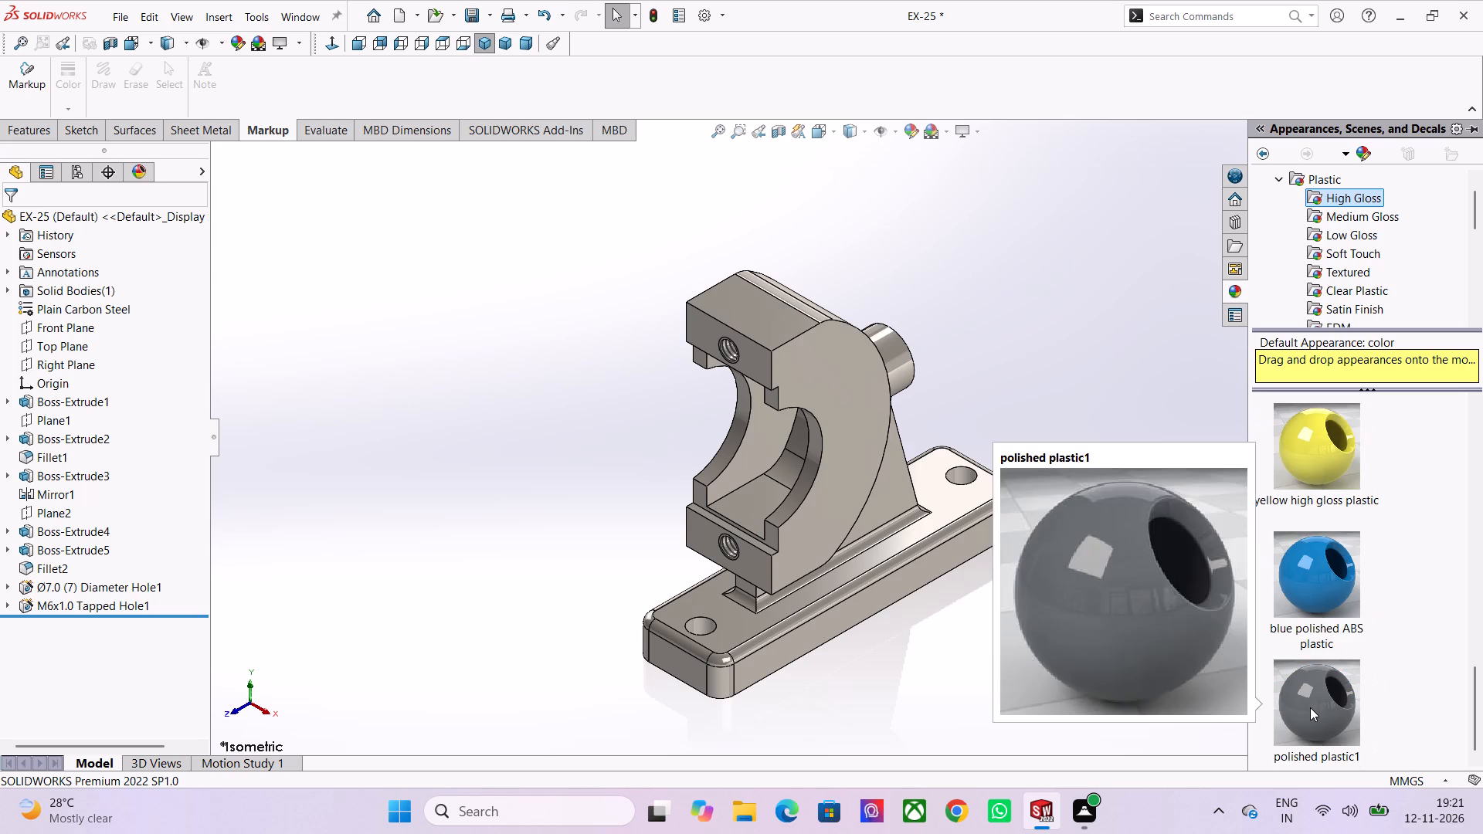
pyautogui.doubleClick(1310, 707)
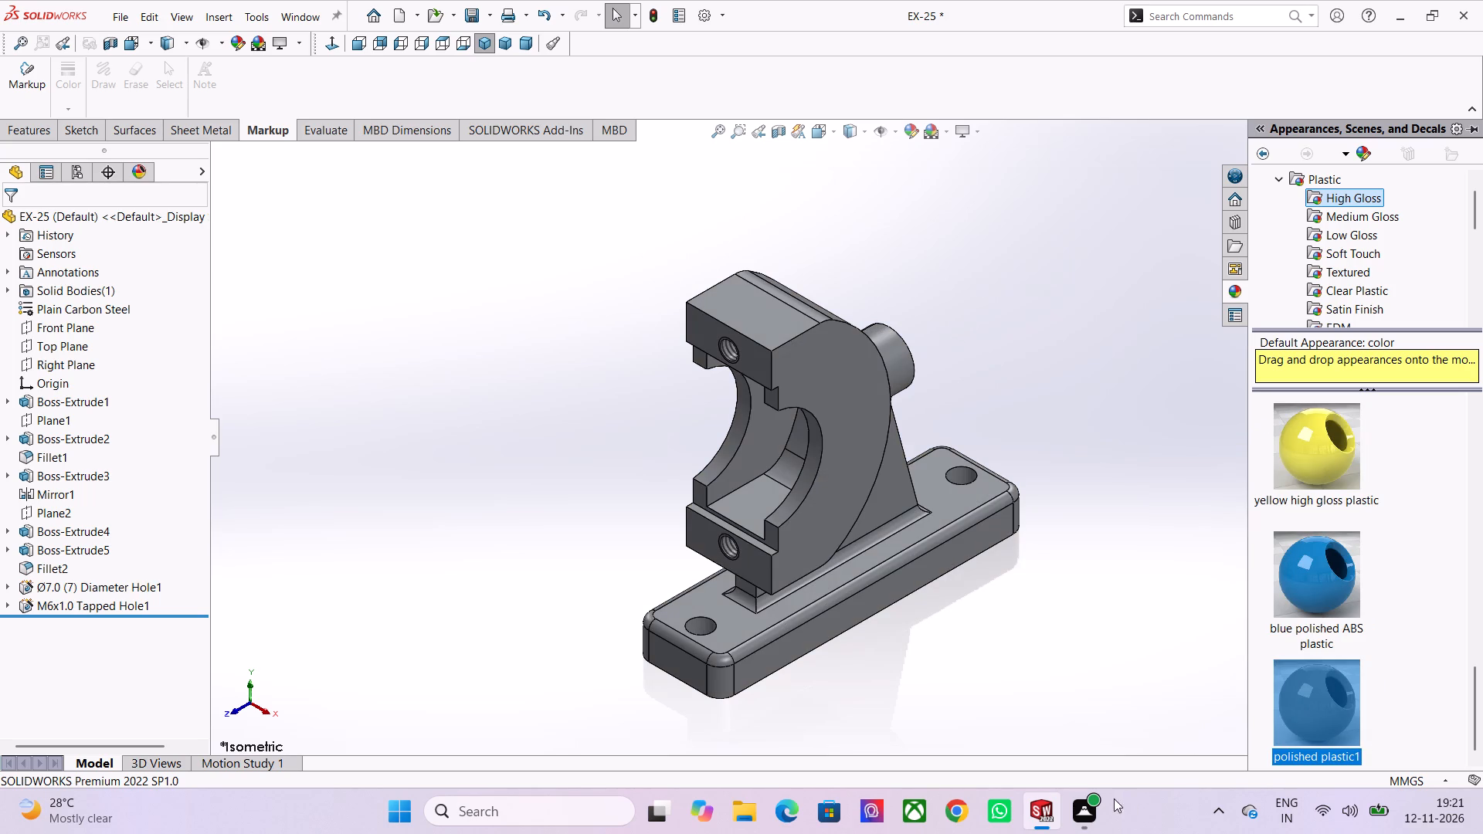
pyautogui.click(1117, 653)
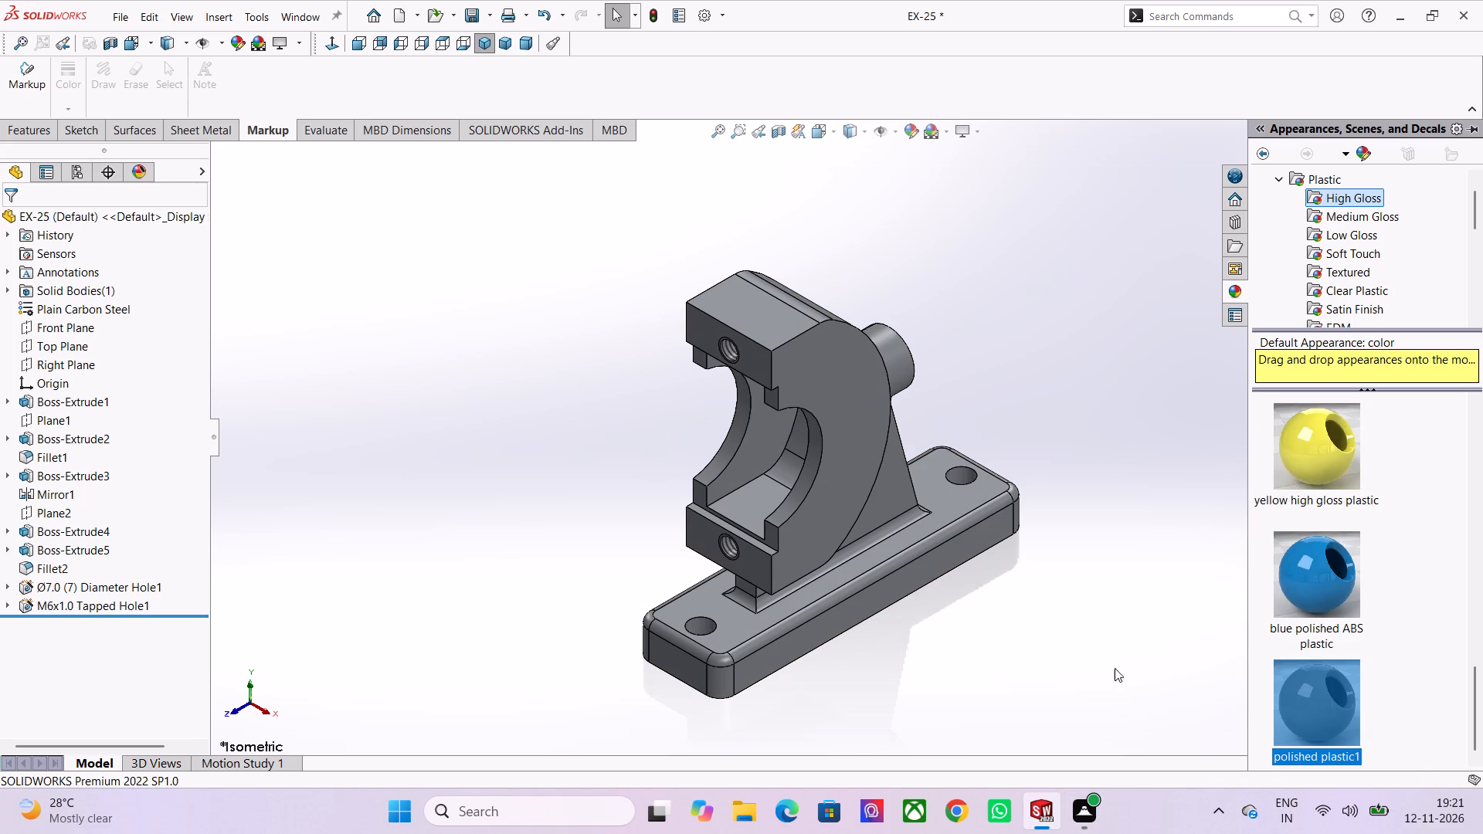
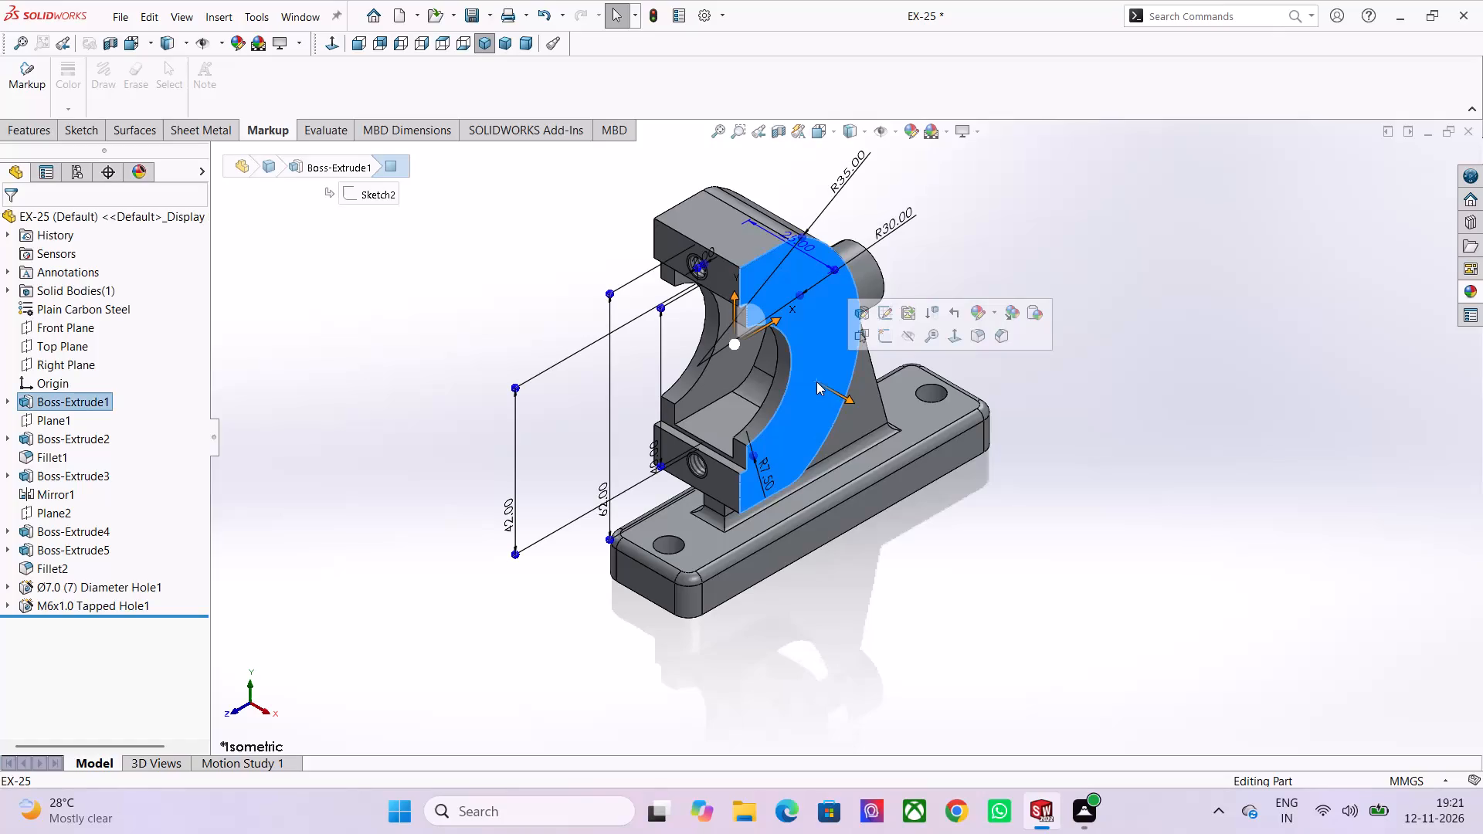
# Start a new sketch on the flat side face of the half-ring body, Boss-Extrude1.
pyautogui.click(887, 338)
# Inspect the bracket's side view in Hidden Lines Visible and Wireframe display styles, then restore Shaded With Edges.
pyautogui.scroll(-2, 887, 338)
pyautogui.scroll(1, 887, 338)
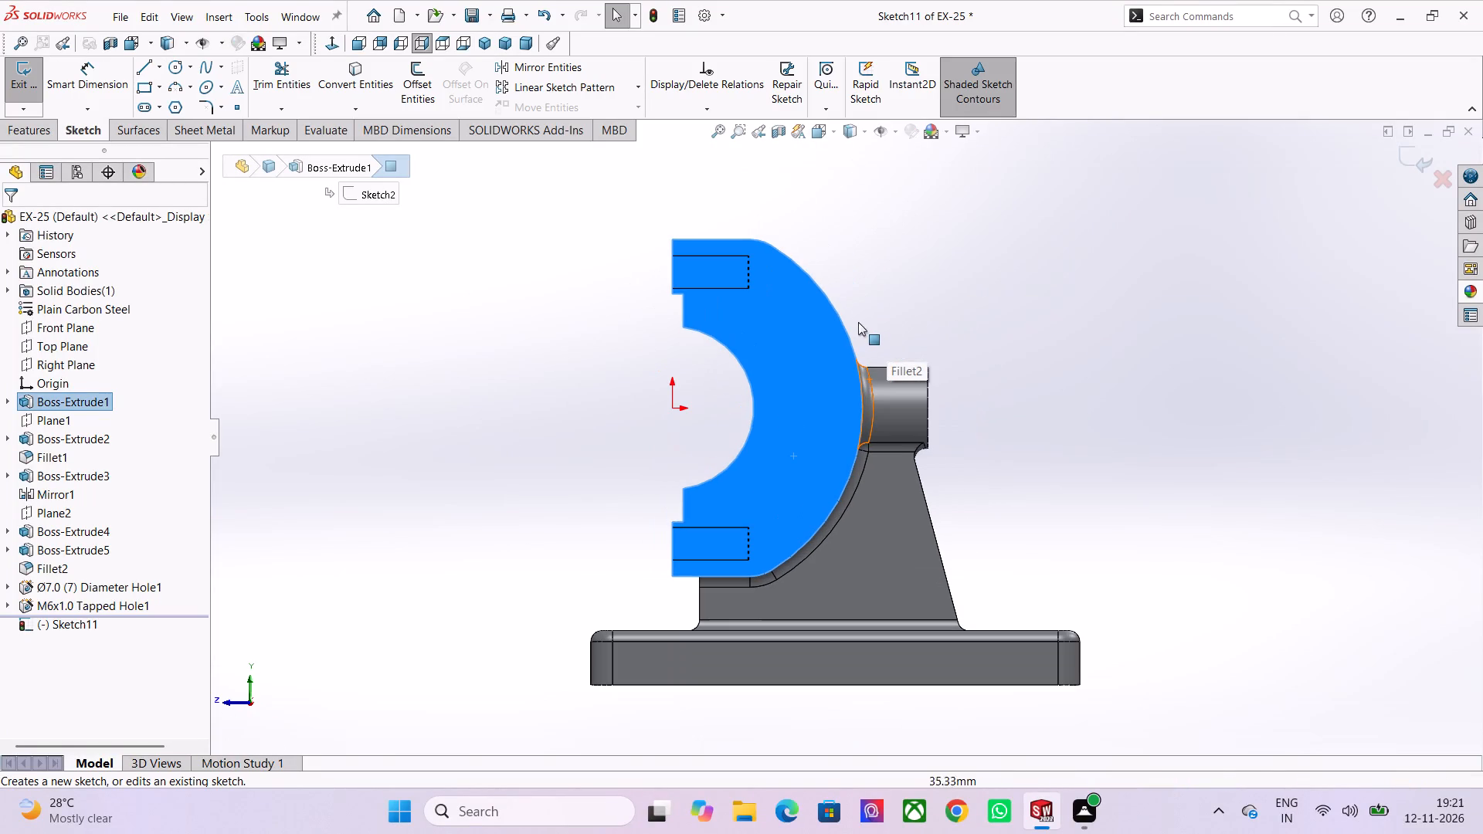
pyautogui.click(867, 126)
pyautogui.click(850, 219)
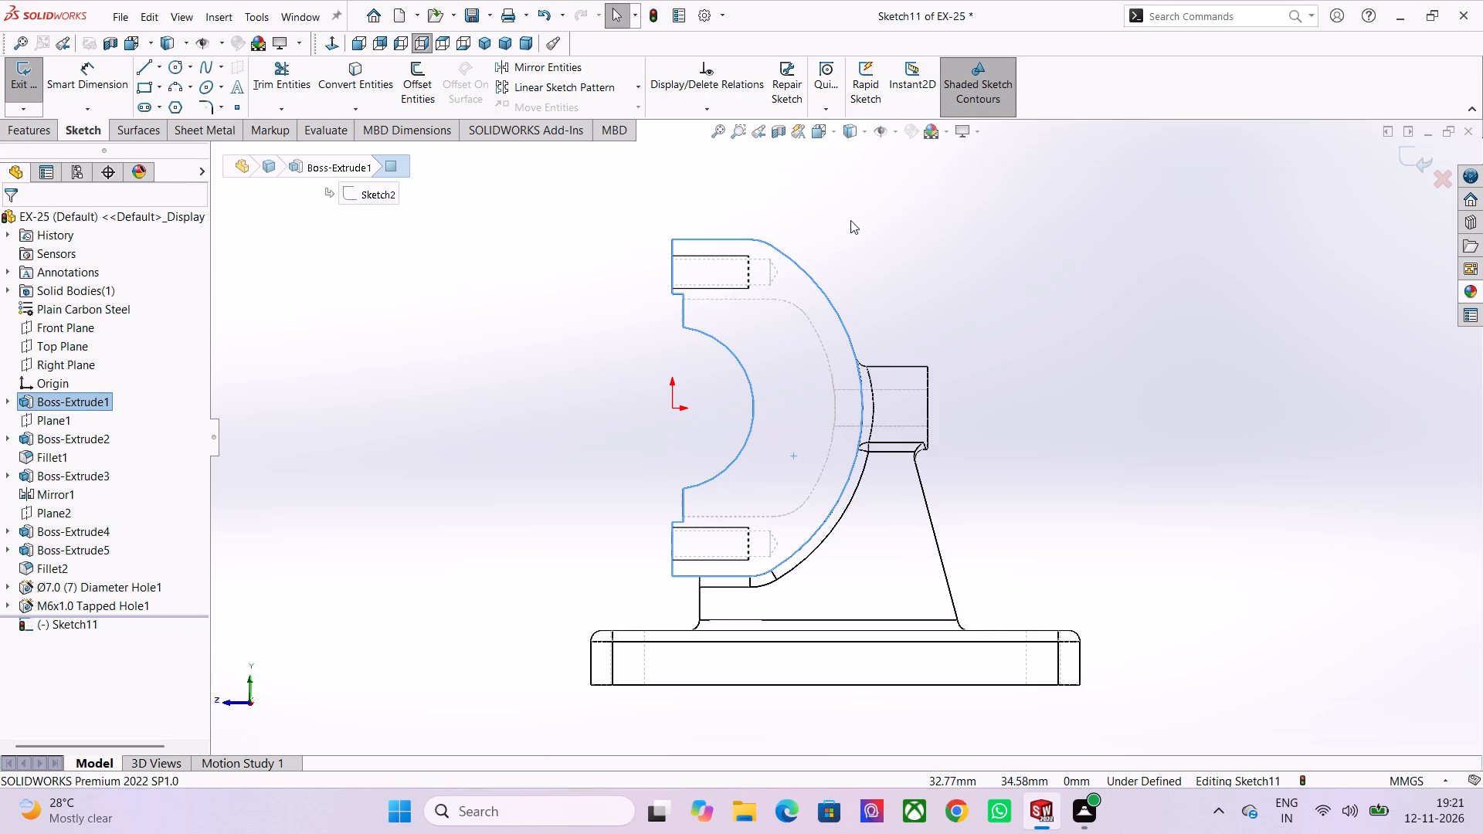
pyautogui.scroll(1, 825, 381)
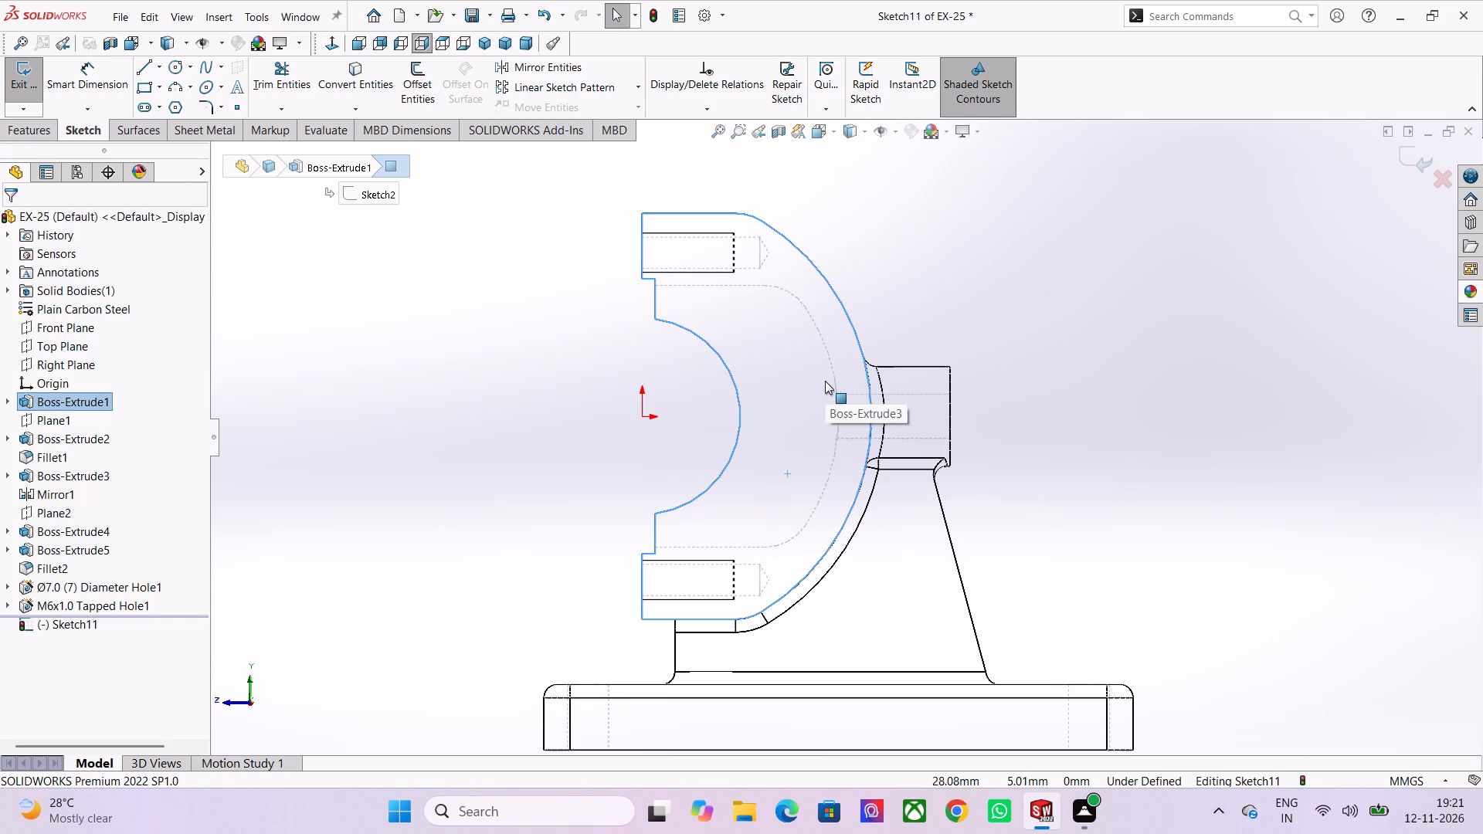
pyautogui.click(864, 141)
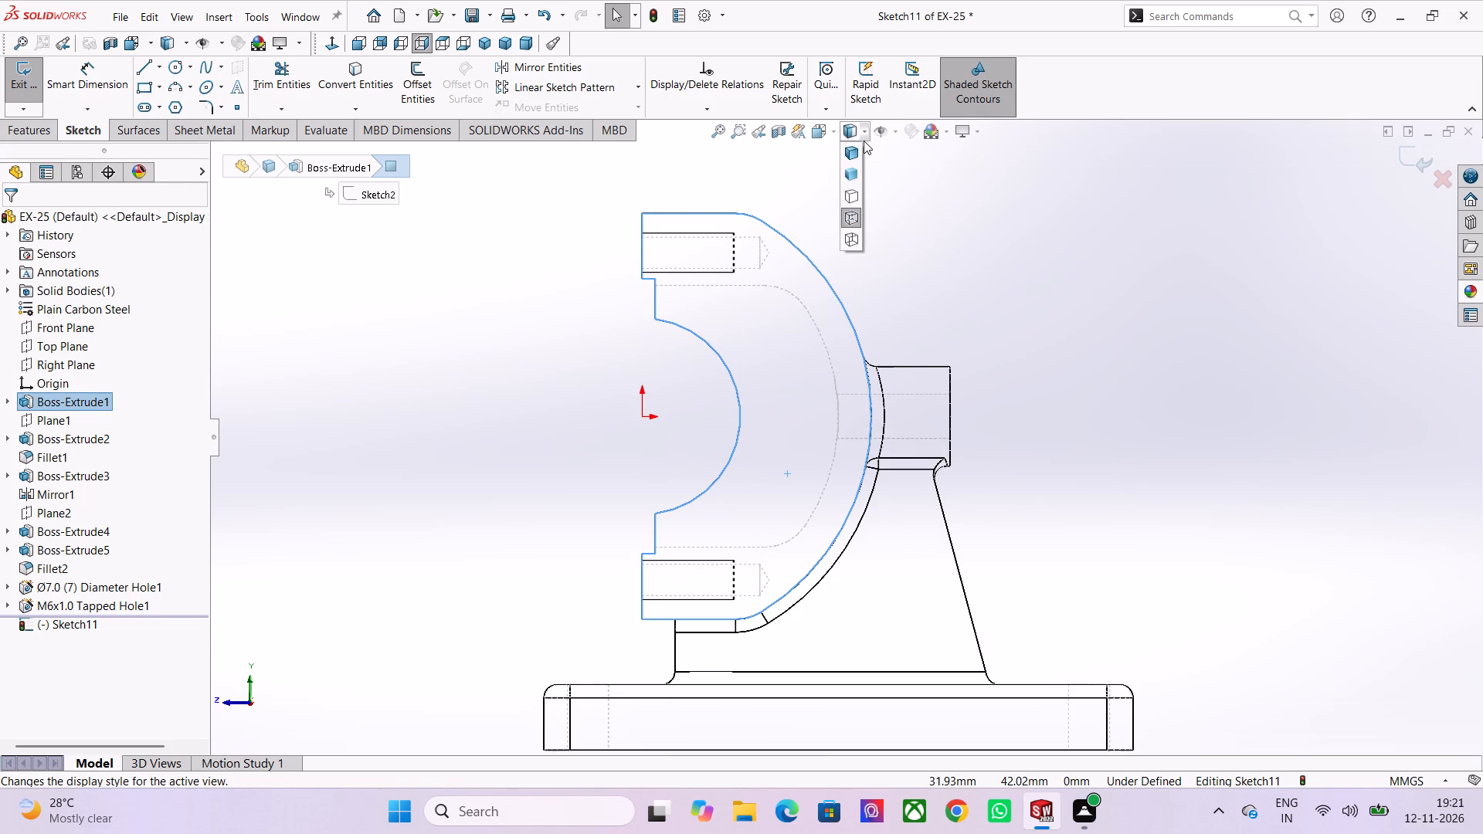
pyautogui.click(850, 237)
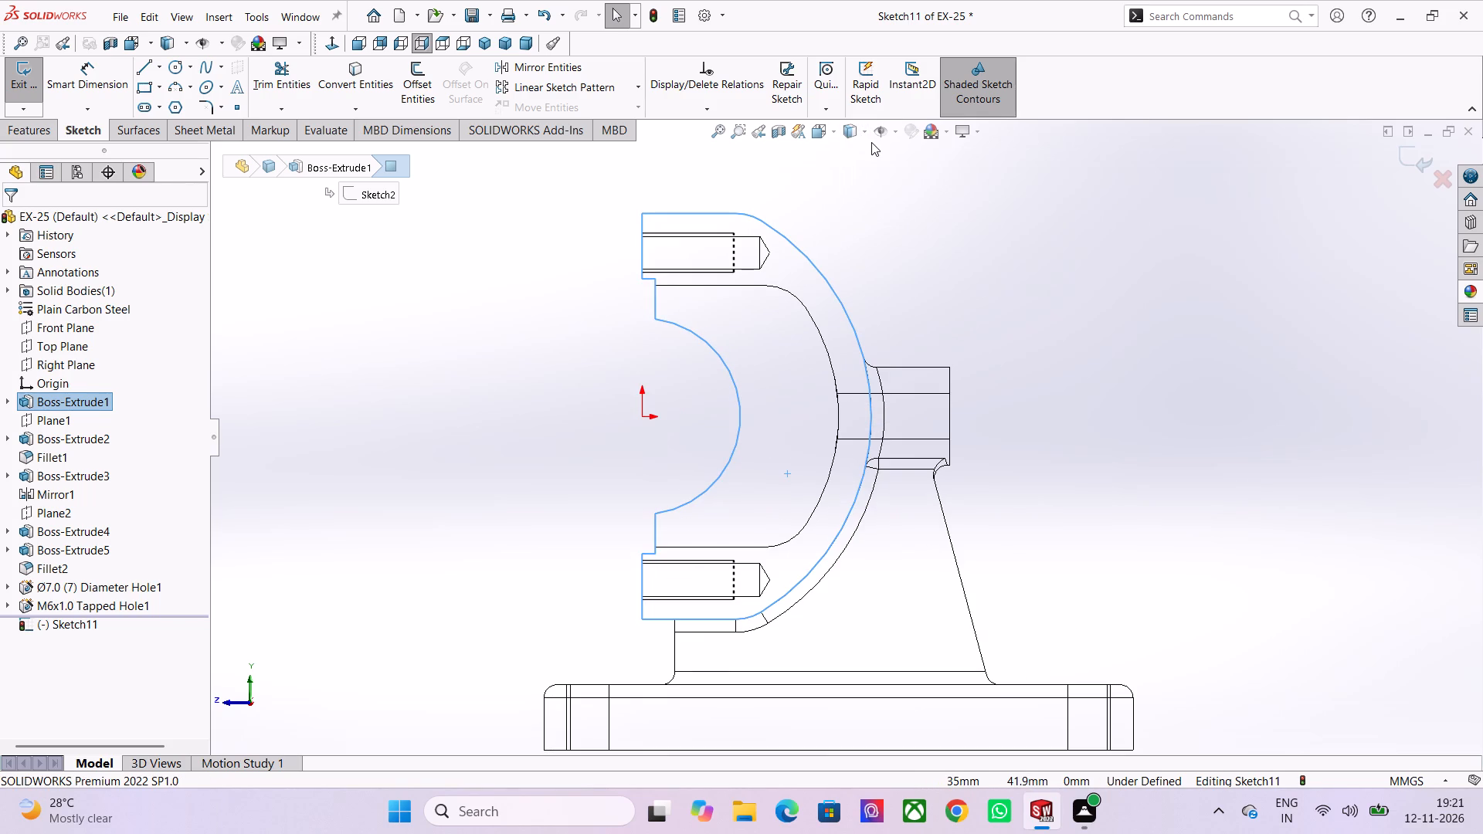
pyautogui.click(869, 128)
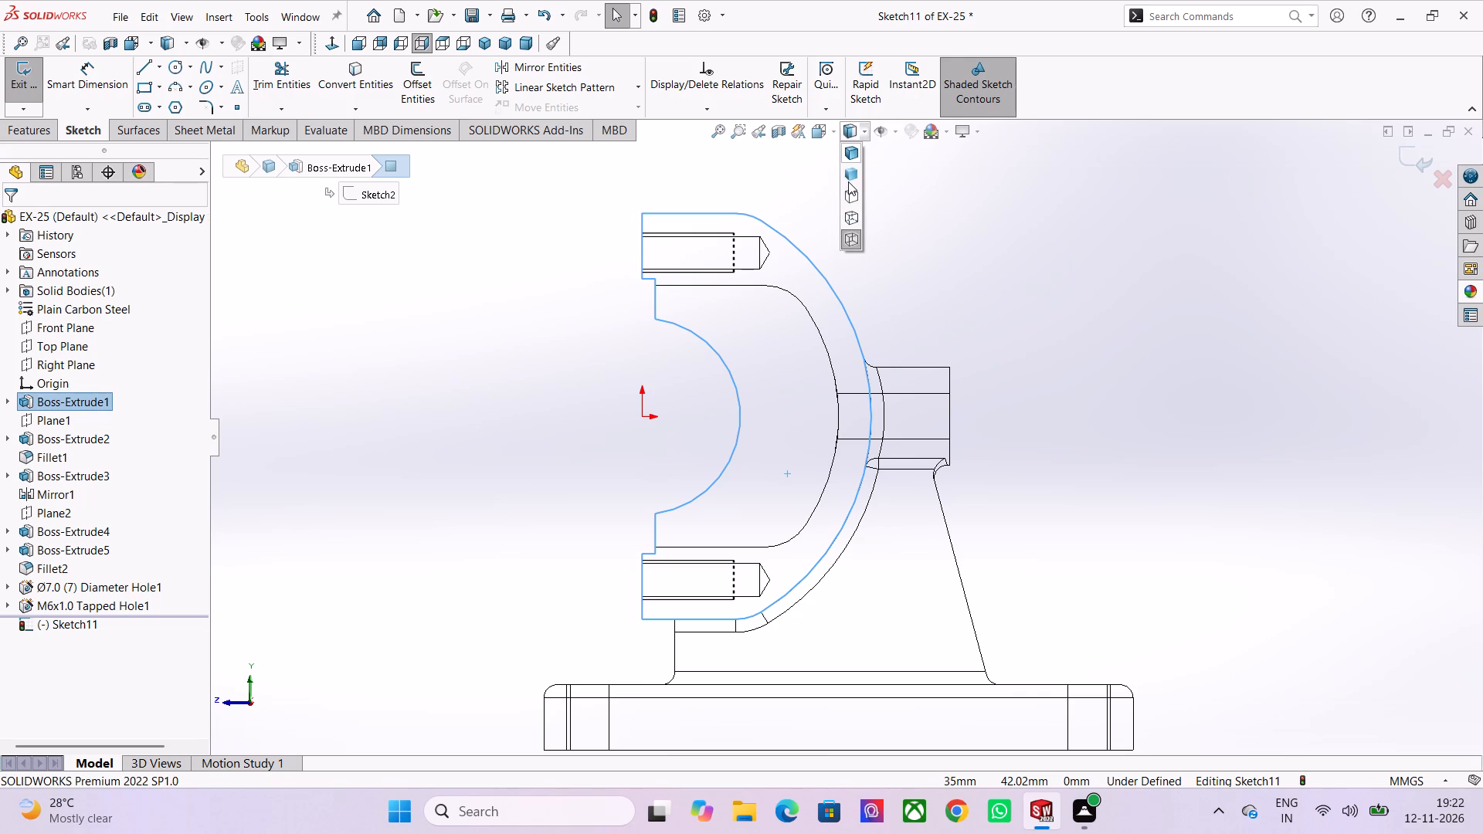
pyautogui.click(852, 146)
pyautogui.scroll(-1, 818, 421)
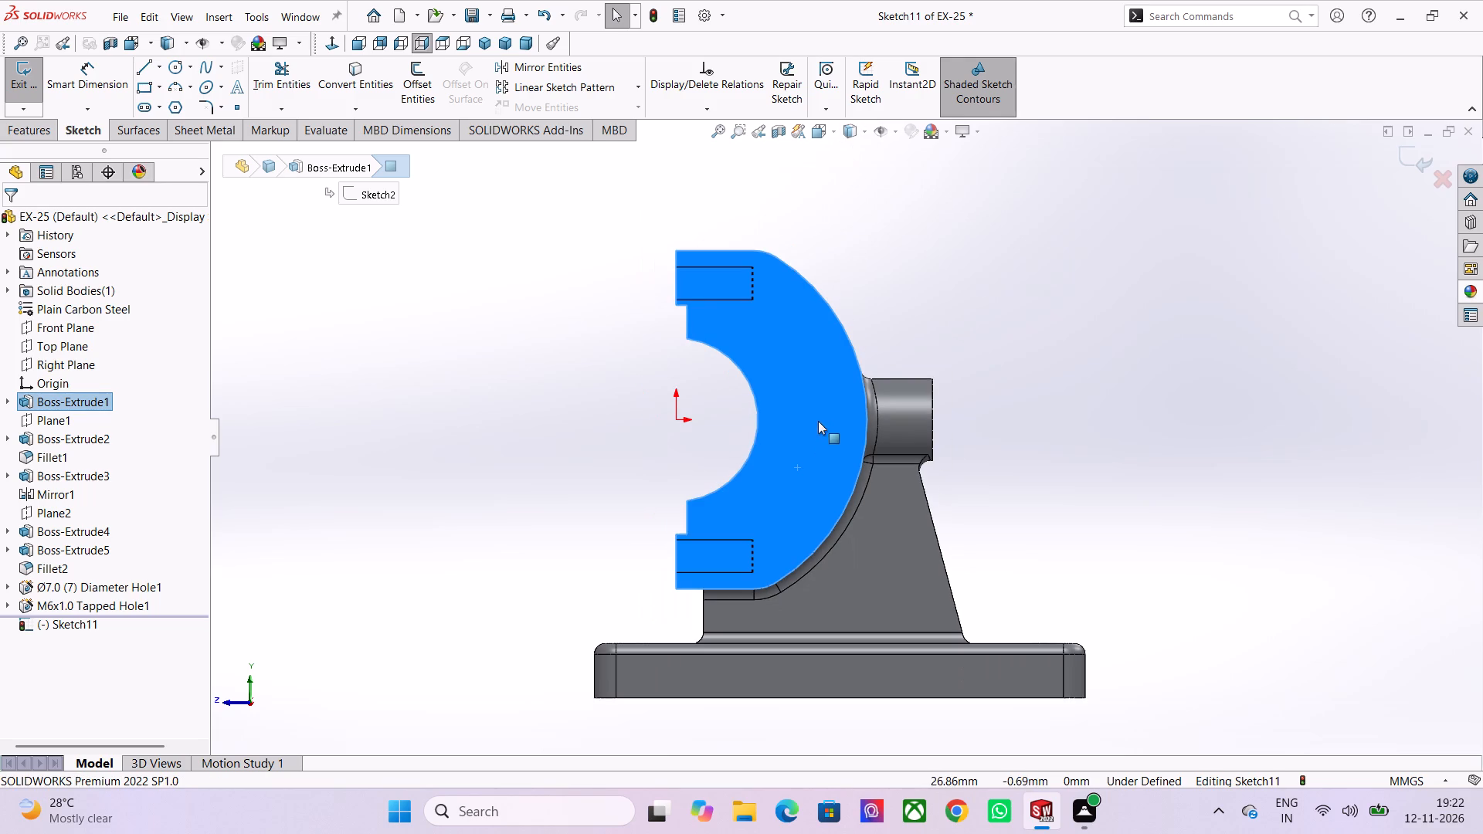
# Deselect the side face and examine the shaded bracket from the front, side, underside and above.
pyautogui.click(545, 331)
pyautogui.scroll(-1, 545, 331)
pyautogui.moveTo(545, 331); pyautogui.dragTo(685, 422, button='middle')
pyautogui.middleClick(685, 422)
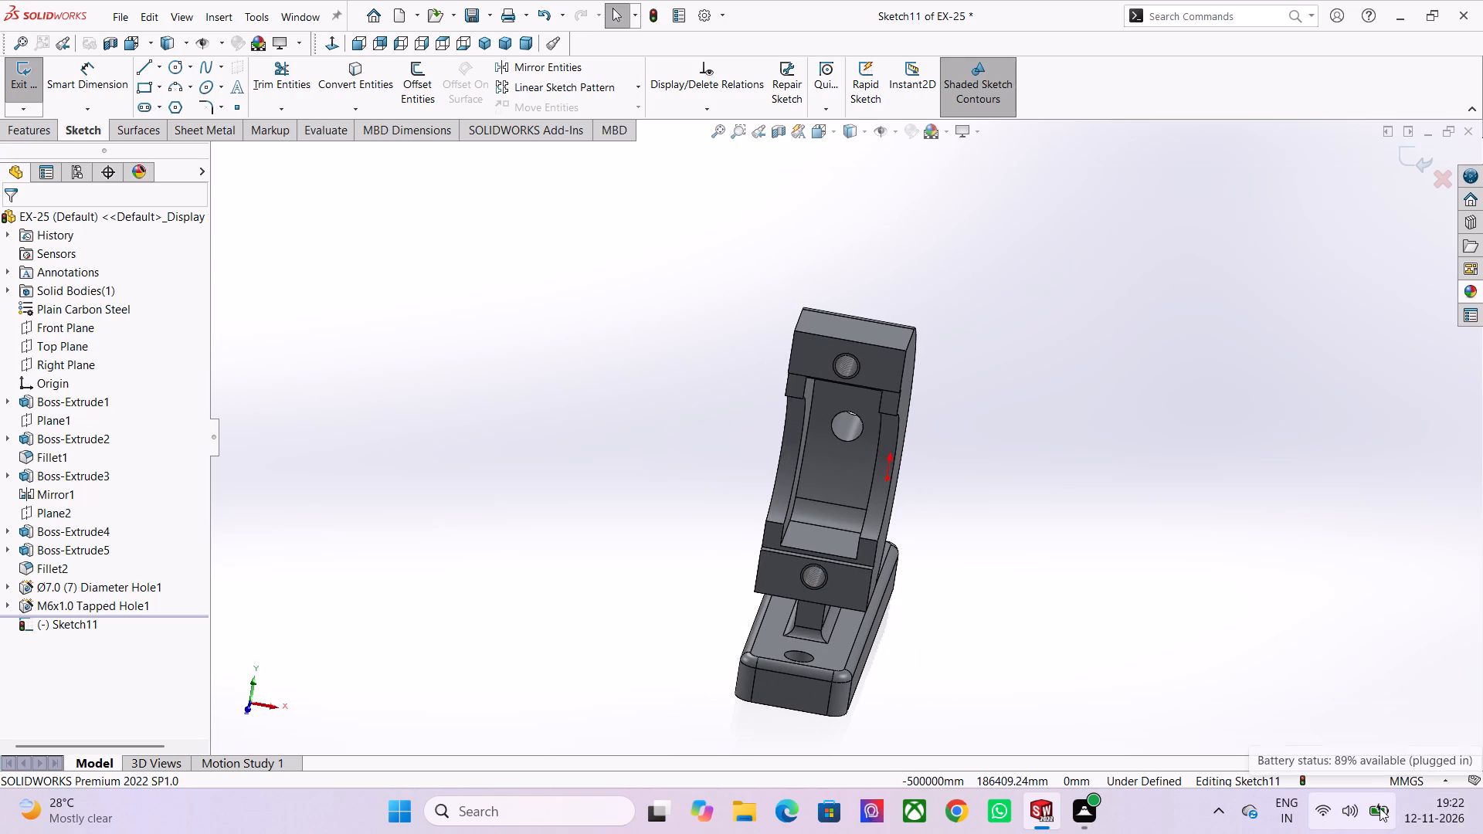
pyautogui.scroll(-1, 1091, 625)
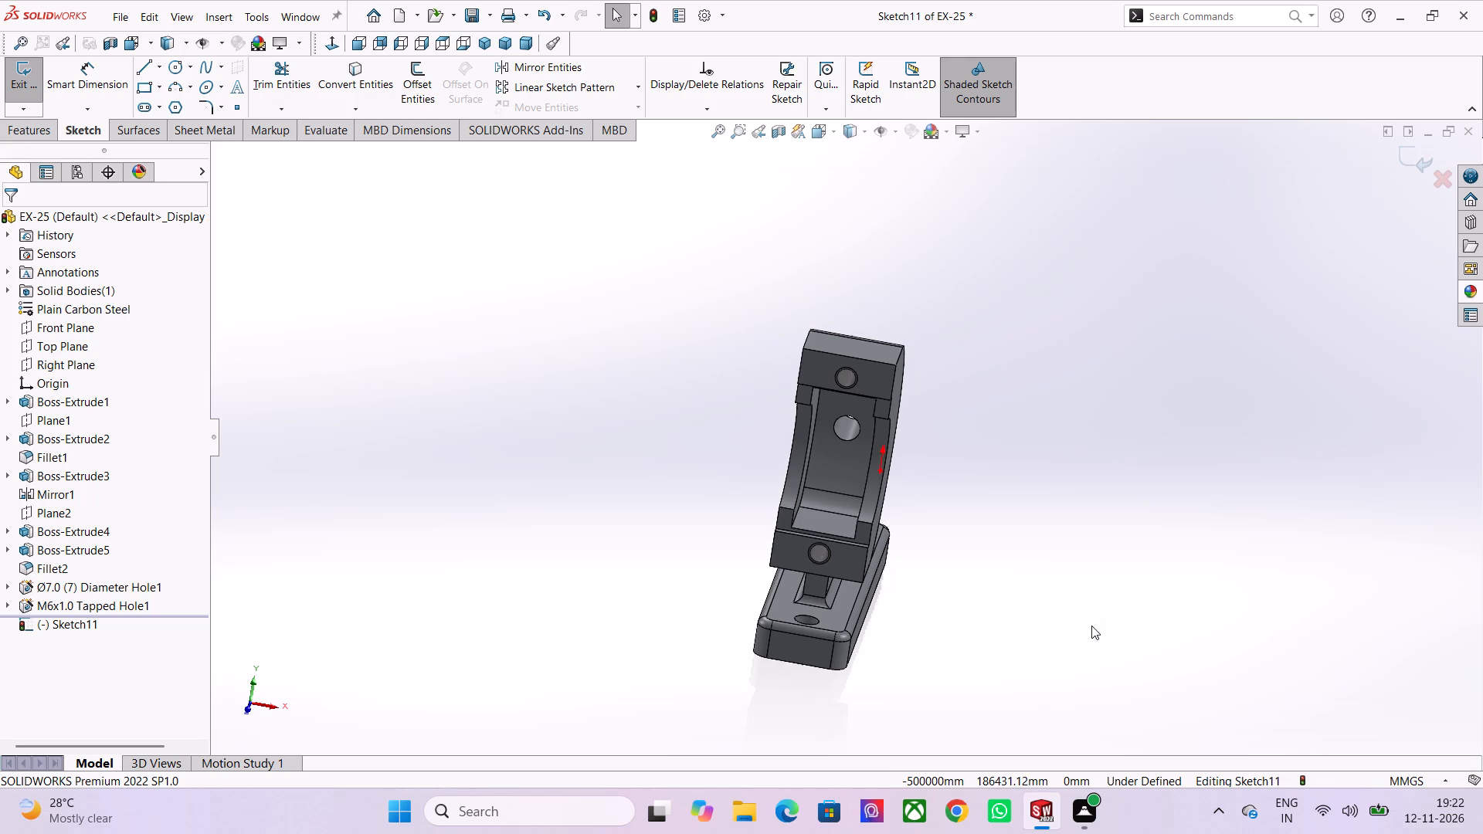
pyautogui.moveTo(1091, 625); pyautogui.dragTo(944, 476, button='middle')
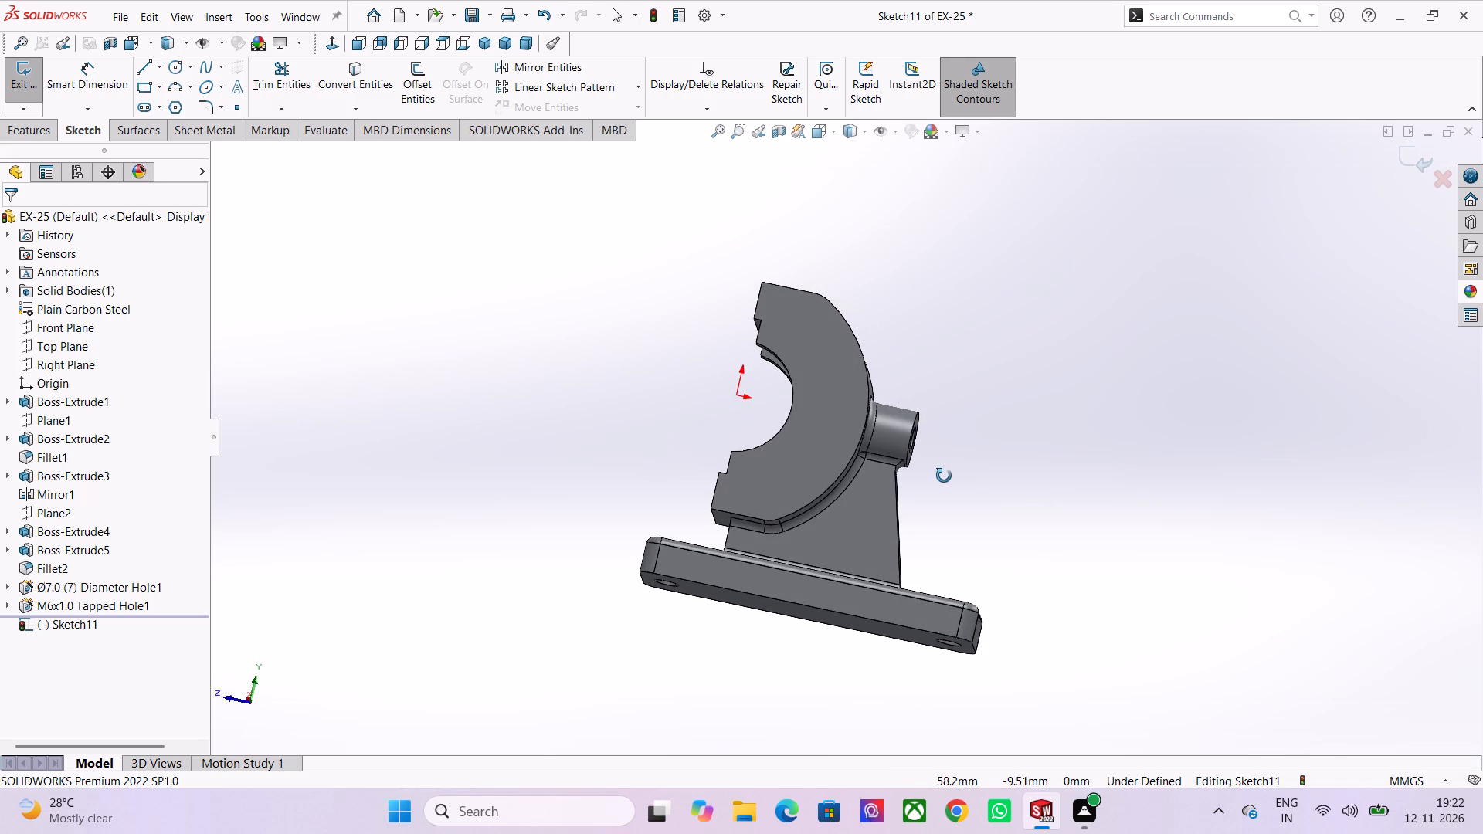
pyautogui.moveTo(944, 476); pyautogui.dragTo(1133, 622, button='middle')
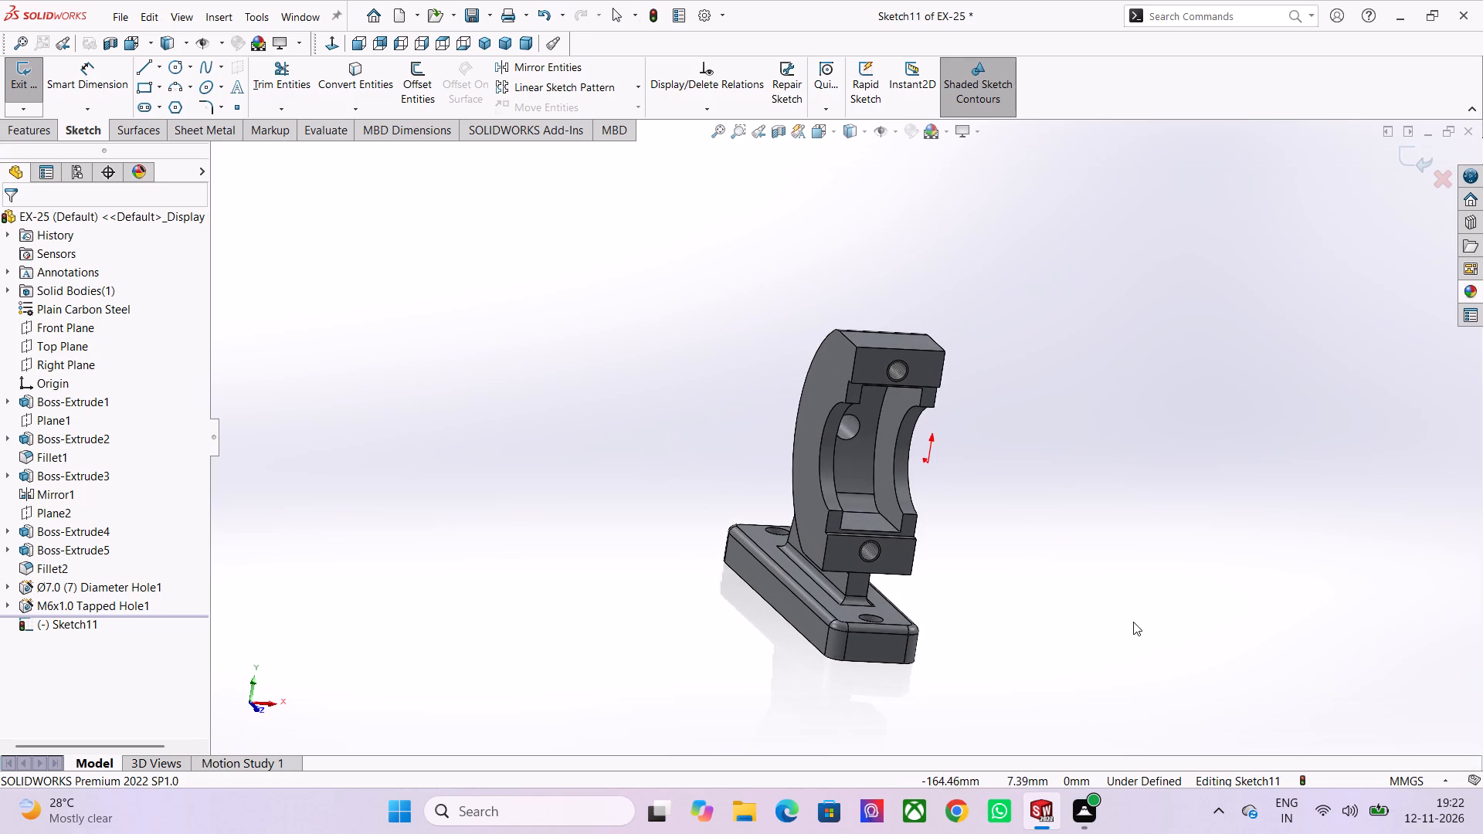
pyautogui.middleClick(1133, 622)
pyautogui.moveTo(1133, 622); pyautogui.dragTo(879, 581, button='middle')
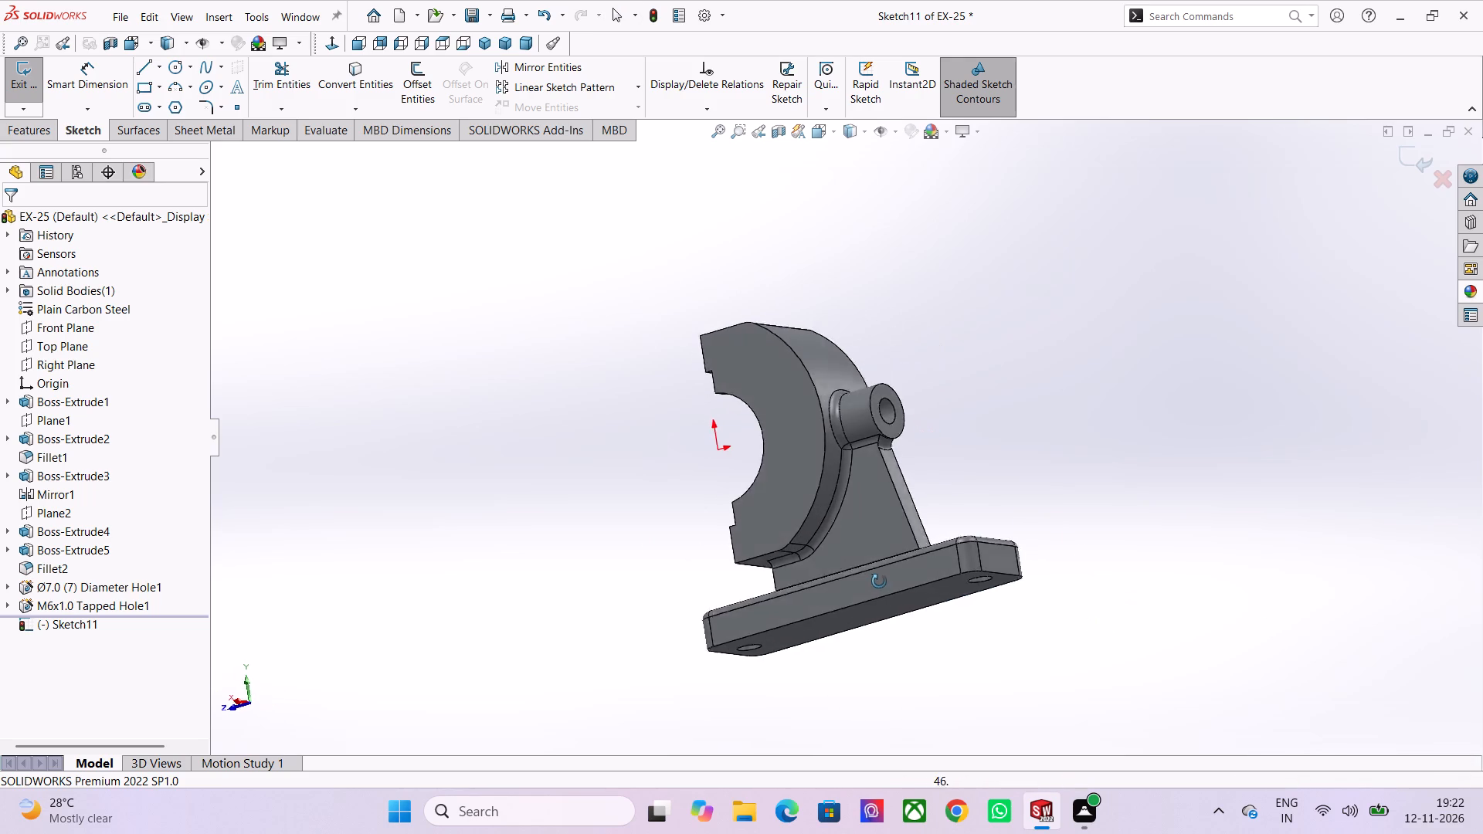
pyautogui.moveTo(879, 581); pyautogui.dragTo(936, 689, button='middle')
pyautogui.scroll(1, 936, 689)
pyautogui.scroll(1, 956, 481)
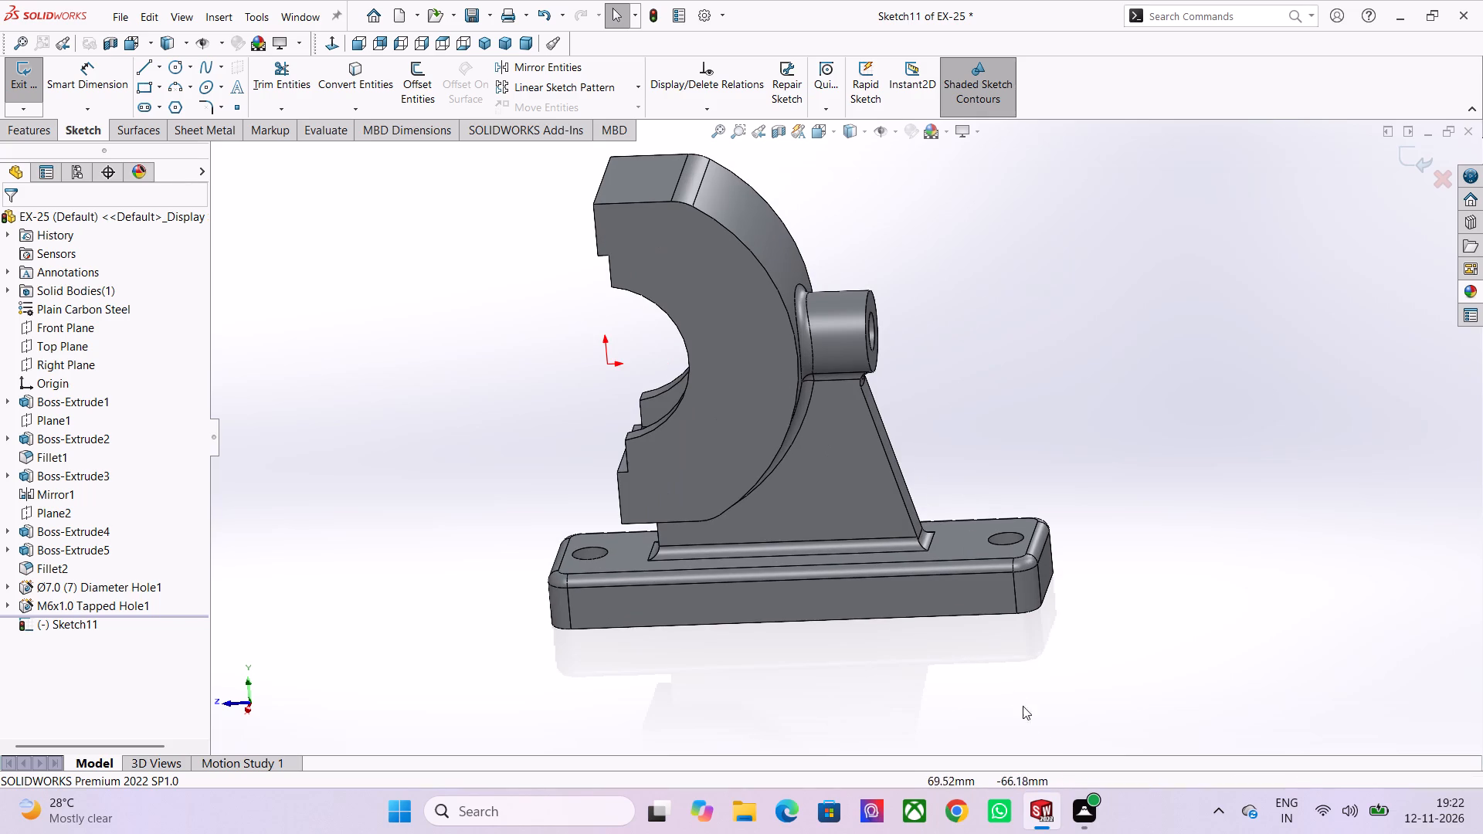
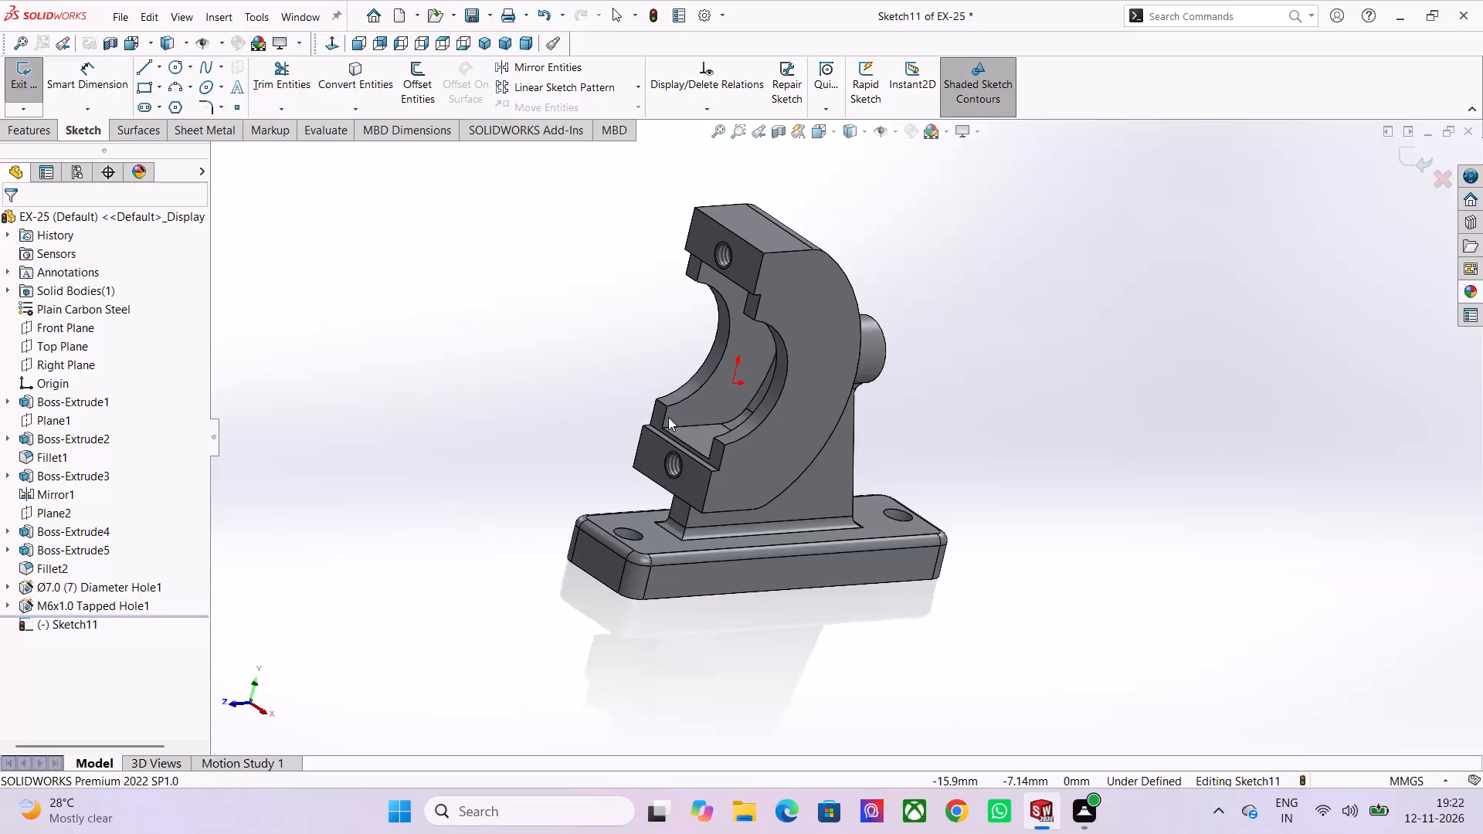
# Set the bracket to the standard isometric orientation to view the whole part.
pyautogui.scroll(-1, 668, 417)
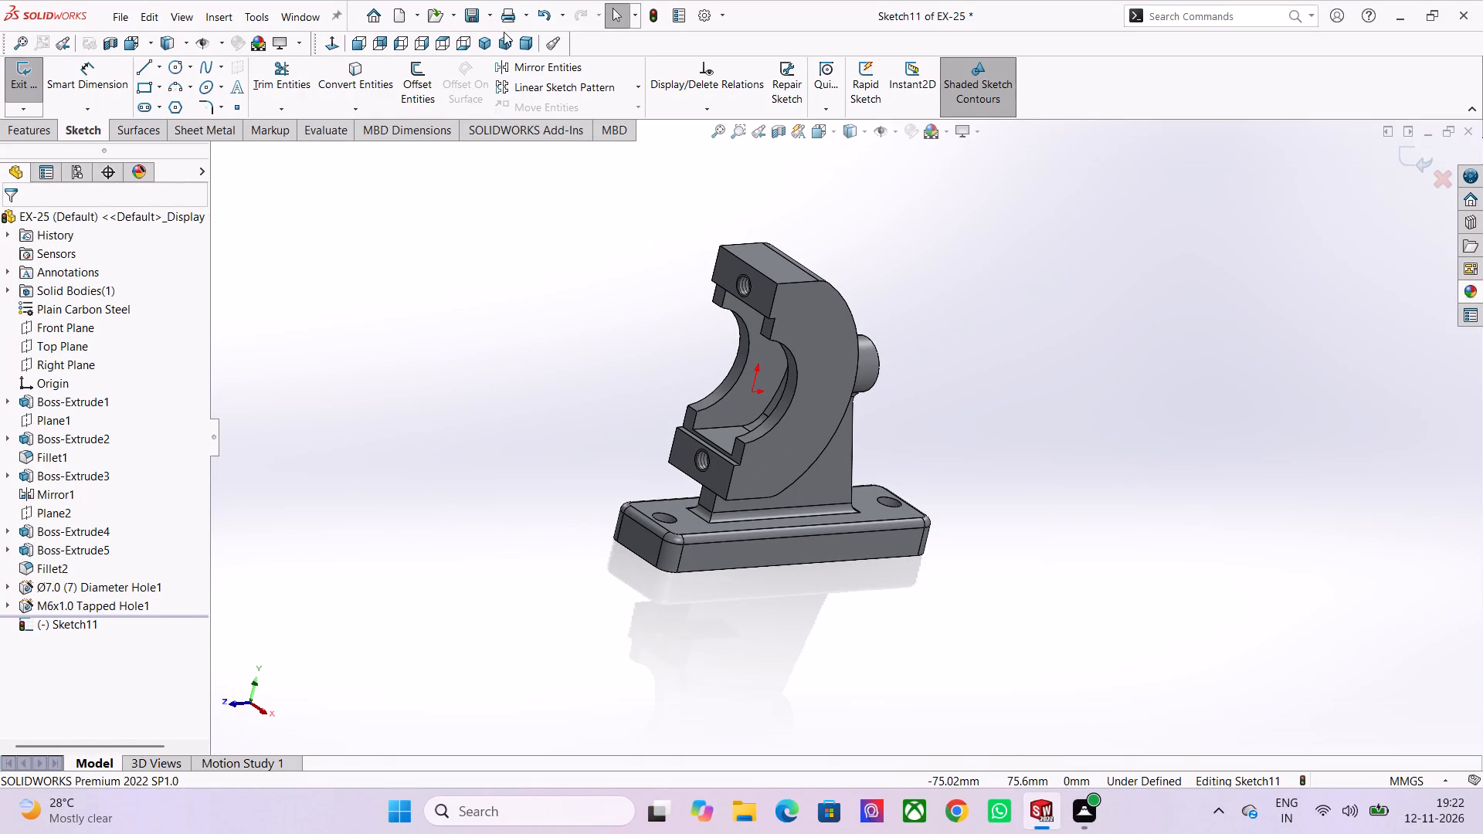
pyautogui.click(482, 46)
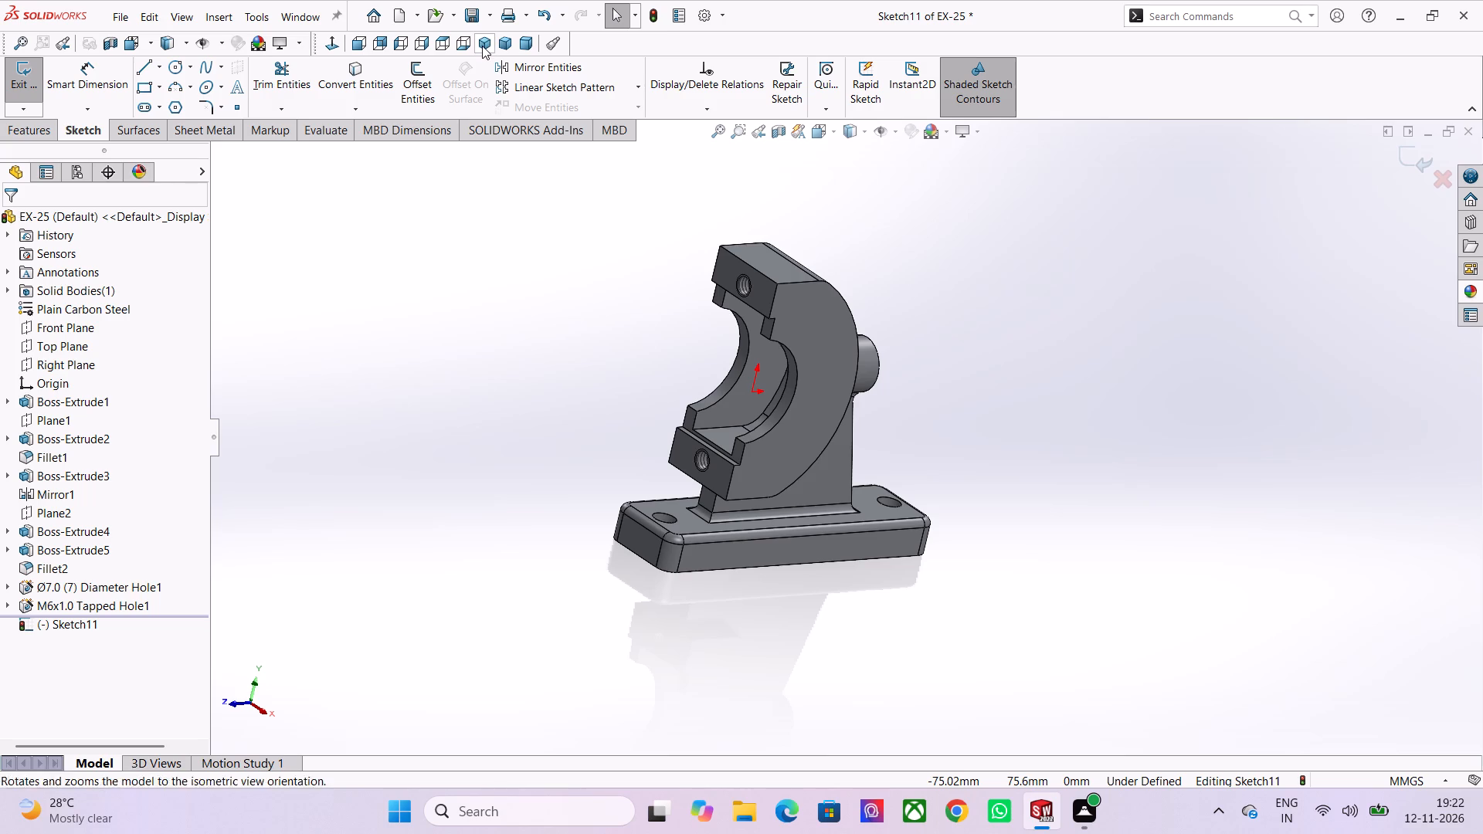